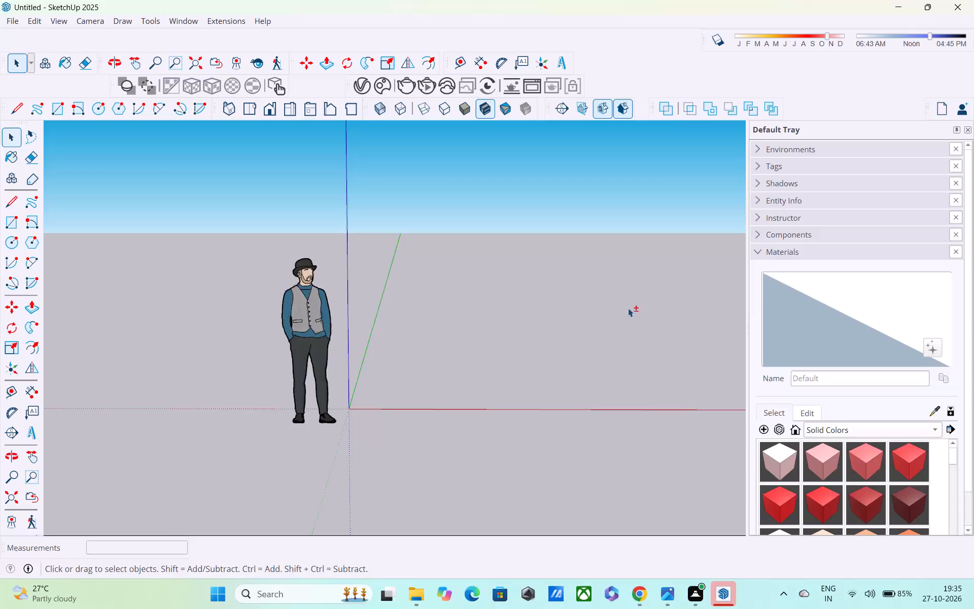
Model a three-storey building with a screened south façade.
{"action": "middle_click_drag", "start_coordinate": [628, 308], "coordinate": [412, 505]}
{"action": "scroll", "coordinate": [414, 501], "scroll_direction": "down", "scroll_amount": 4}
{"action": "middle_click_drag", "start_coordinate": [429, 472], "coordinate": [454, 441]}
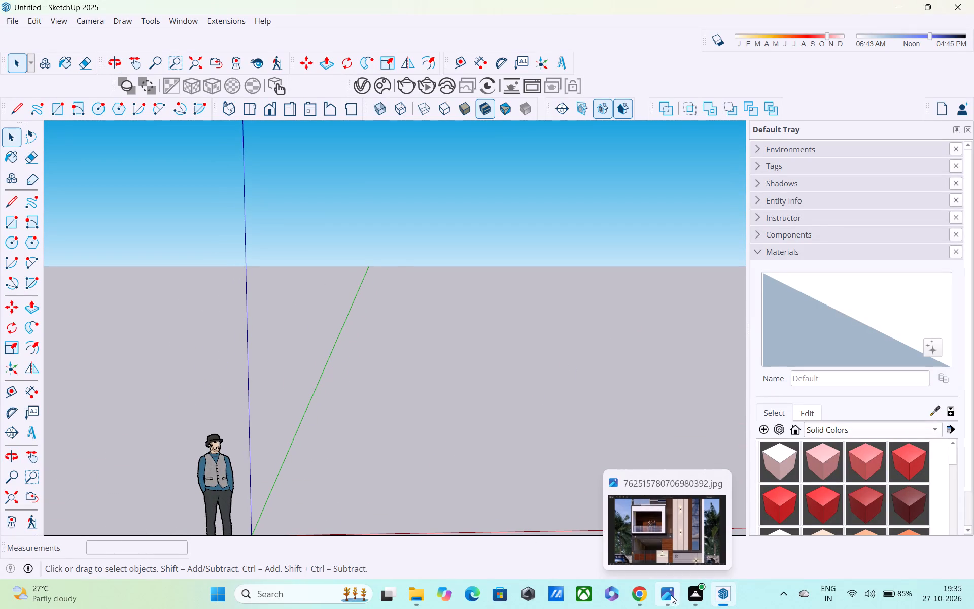
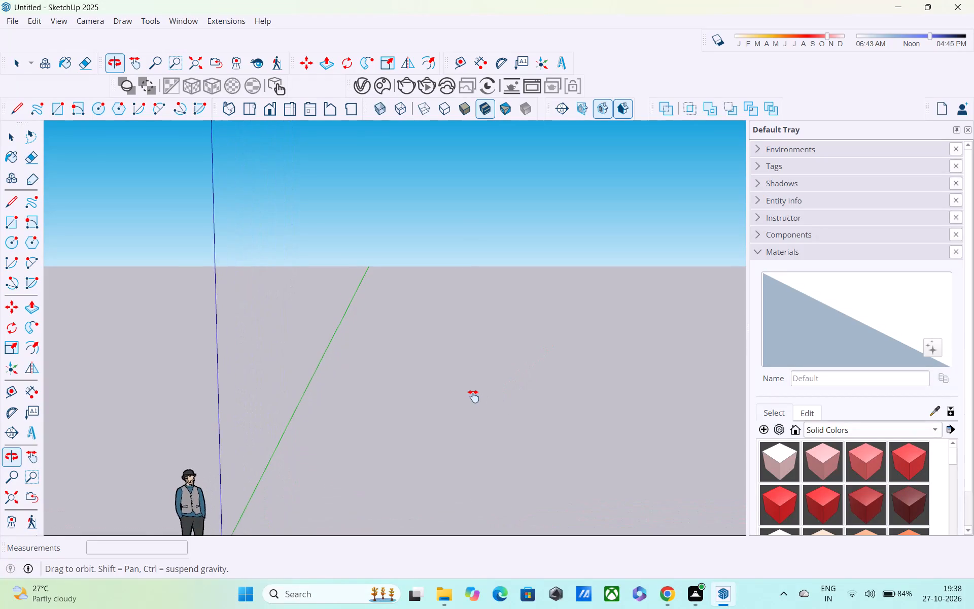
Draw a 30' by 50' rectangle flat on the ground plane as the house footprint.
{"action": "scroll", "coordinate": [471, 377], "scroll_direction": "down", "scroll_amount": 4}
{"action": "middle_click_drag", "start_coordinate": [519, 367], "coordinate": [310, 375]}
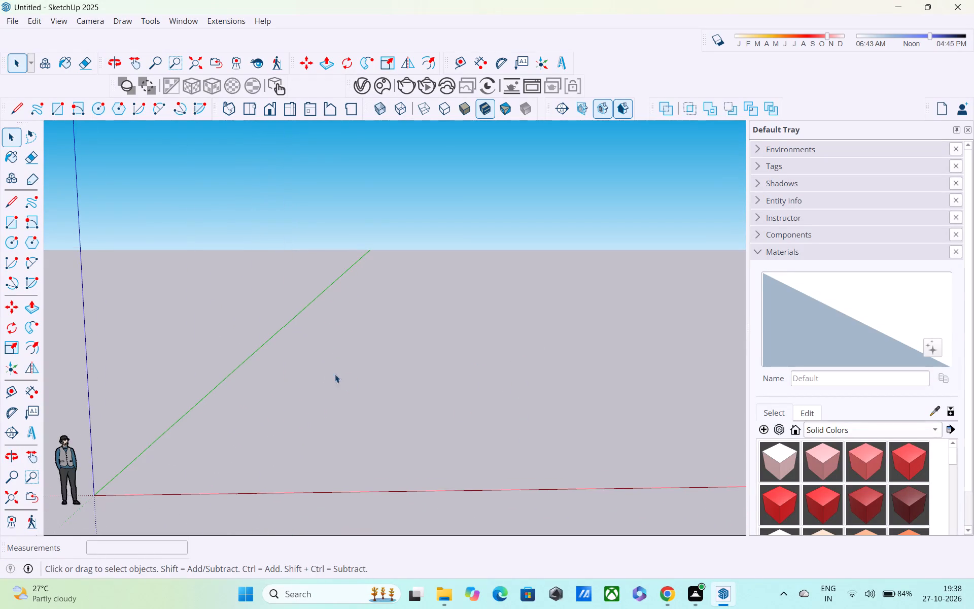
{"action": "scroll", "coordinate": [335, 374], "scroll_direction": "down", "scroll_amount": 5}
{"action": "middle_click_drag", "start_coordinate": [667, 384], "coordinate": [665, 482]}
{"action": "middle_click_drag", "start_coordinate": [528, 262], "coordinate": [505, 490], "text": "shift"}
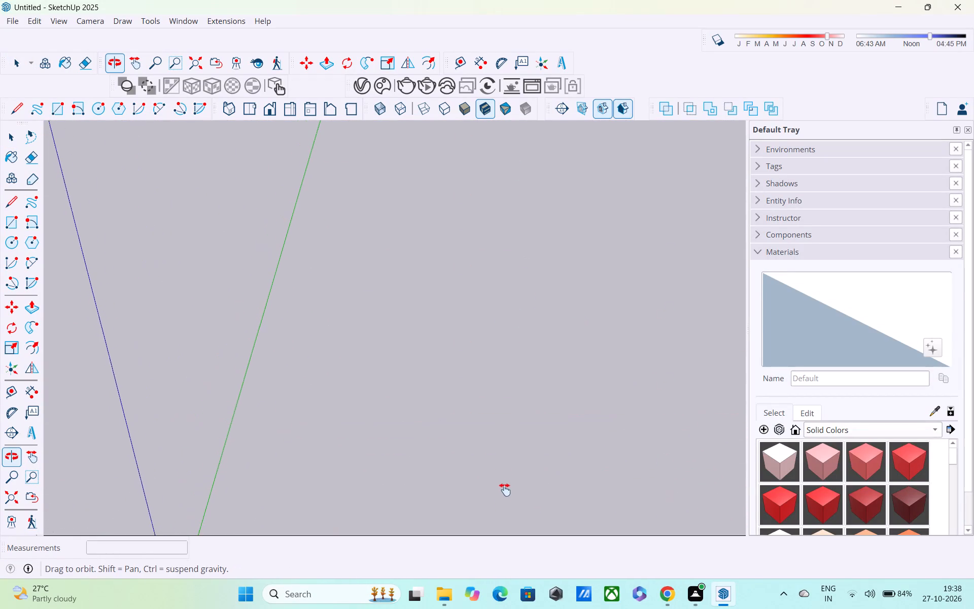
{"action": "middle_click_drag", "start_coordinate": [505, 490], "coordinate": [505, 486], "text": "shift"}
{"action": "scroll", "coordinate": [602, 397], "scroll_direction": "down", "scroll_amount": 3}
{"action": "middle_click_drag", "start_coordinate": [541, 346], "coordinate": [423, 247], "text": "shift"}
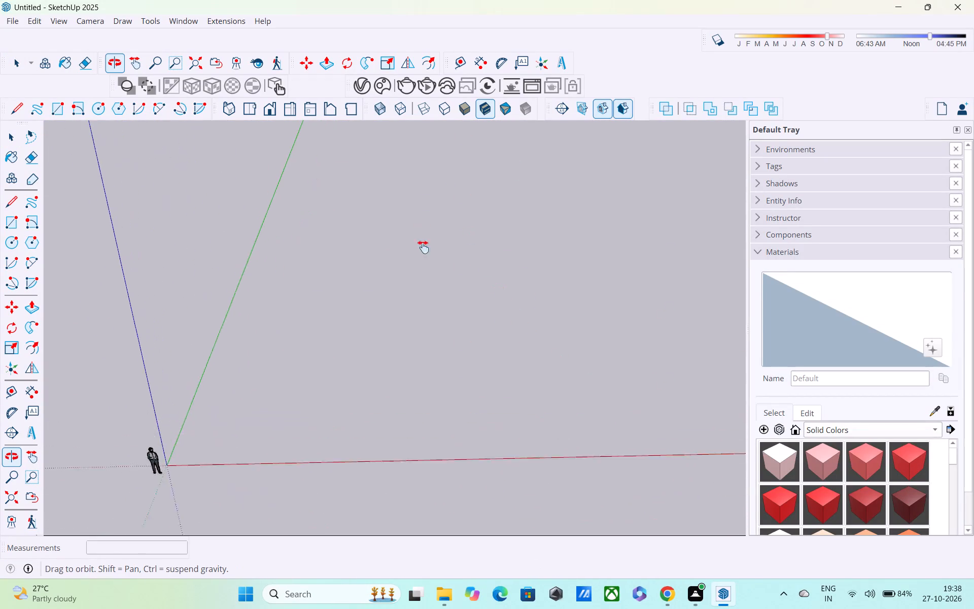
{"action": "middle_click_drag", "start_coordinate": [423, 247], "coordinate": [423, 342], "text": "shift"}
{"action": "key", "text": "r"}
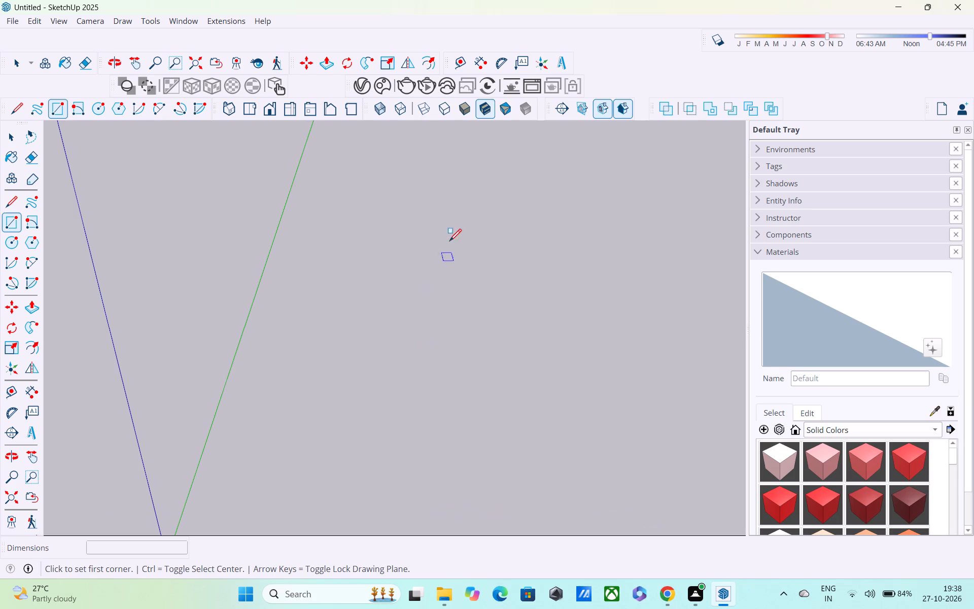
{"action": "left_click_drag", "start_coordinate": [449, 209], "coordinate": [449, 205]}
{"action": "middle_click_drag", "start_coordinate": [585, 404], "coordinate": [570, 399]}
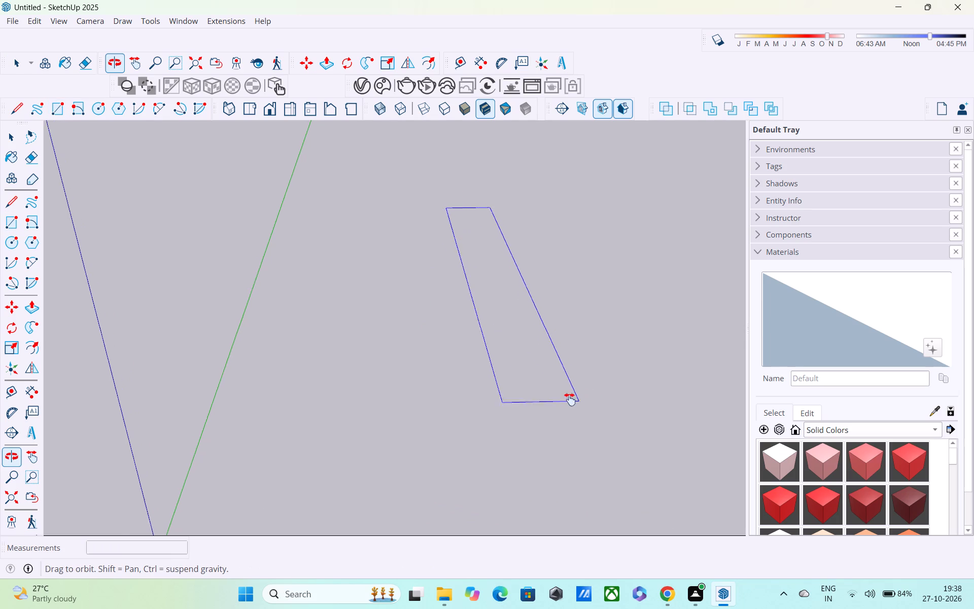
{"action": "middle_click_drag", "start_coordinate": [570, 399], "coordinate": [341, 358]}
{"action": "scroll", "coordinate": [341, 358], "scroll_direction": "up", "scroll_amount": 1}
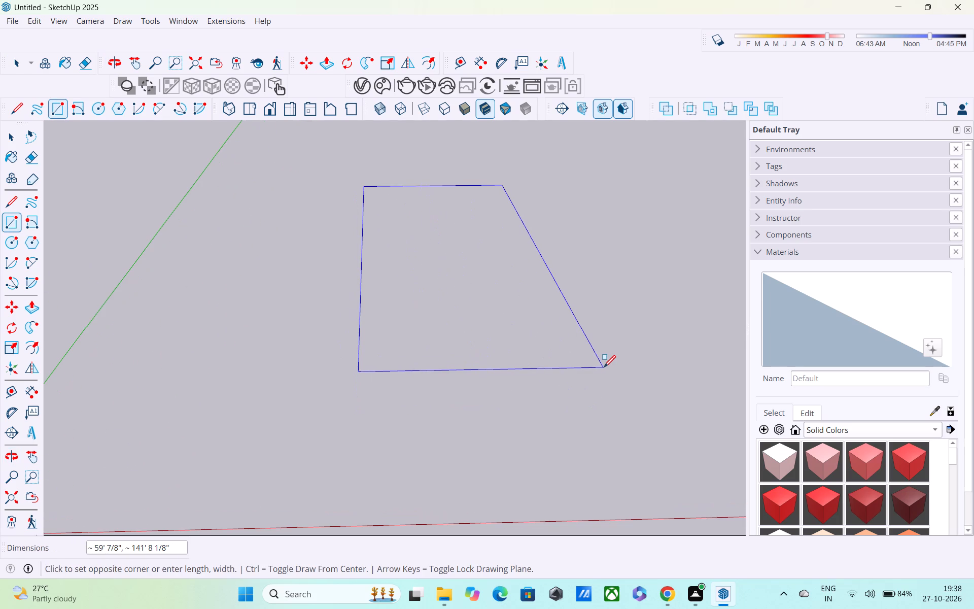
{"action": "type", "text": "30'."}
{"action": "key", "text": "BackSpace"}
{"action": "key", "text": "comma"}
{"action": "type", "text": "50'"}
{"action": "key", "text": "Return"}
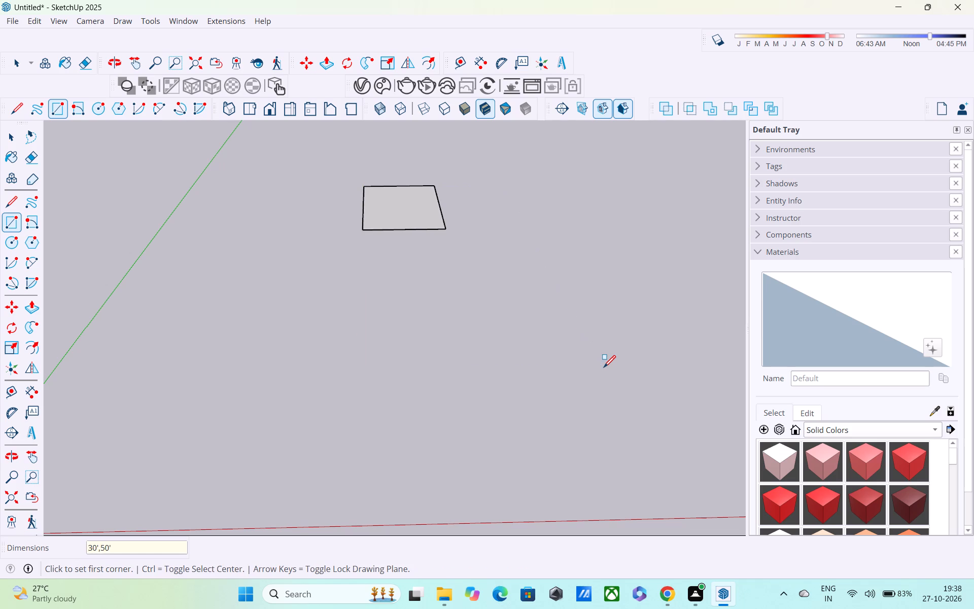
Place a guide line 9" inside each of the footprint's two long edges.
{"action": "scroll", "coordinate": [604, 368], "scroll_direction": "up", "scroll_amount": 2}
{"action": "middle_click_drag", "start_coordinate": [345, 161], "coordinate": [358, 293]}
{"action": "scroll", "coordinate": [360, 257], "scroll_direction": "down", "scroll_amount": 3}
{"action": "scroll", "coordinate": [360, 257], "scroll_direction": "up", "scroll_amount": 1}
{"action": "middle_click_drag", "start_coordinate": [360, 257], "coordinate": [352, 379], "text": "shift"}
{"action": "scroll", "coordinate": [349, 333], "scroll_direction": "up", "scroll_amount": 3}
{"action": "key", "text": "space"}
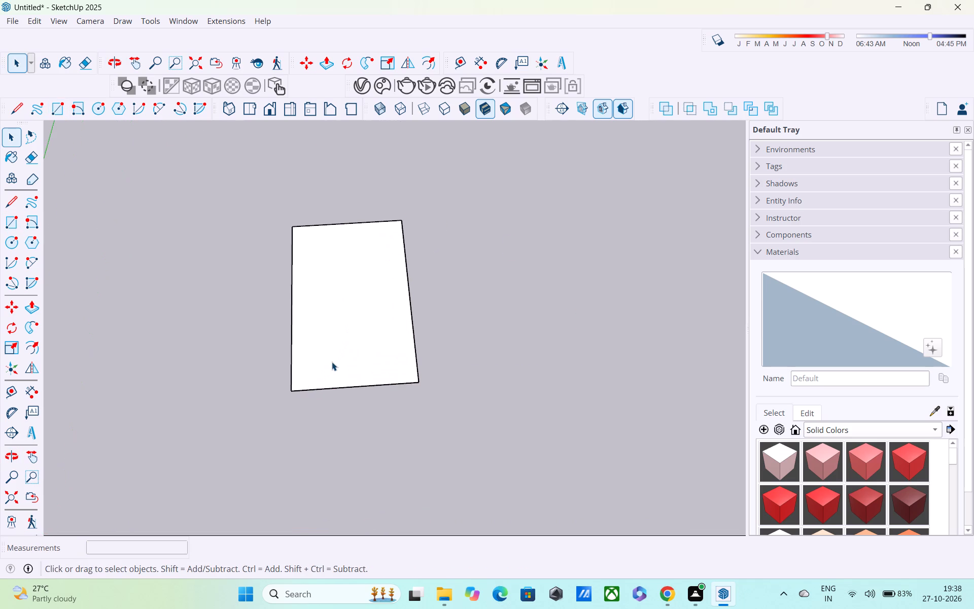
{"action": "key", "text": "t"}
{"action": "scroll", "coordinate": [295, 353], "scroll_direction": "up", "scroll_amount": 3}
{"action": "left_click", "coordinate": [292, 344]}
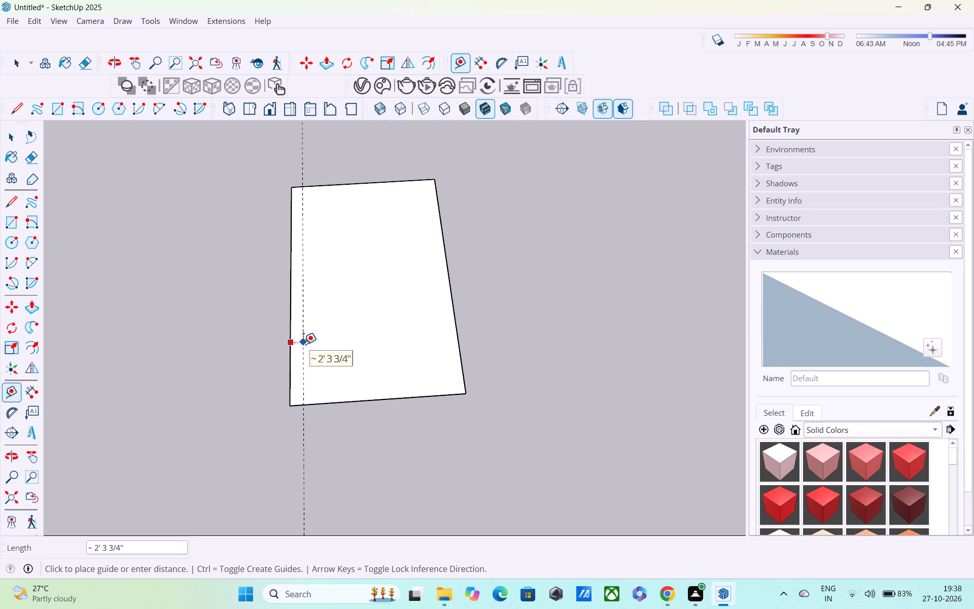
{"action": "type", "text": "9\""}
{"action": "key", "text": "Return"}
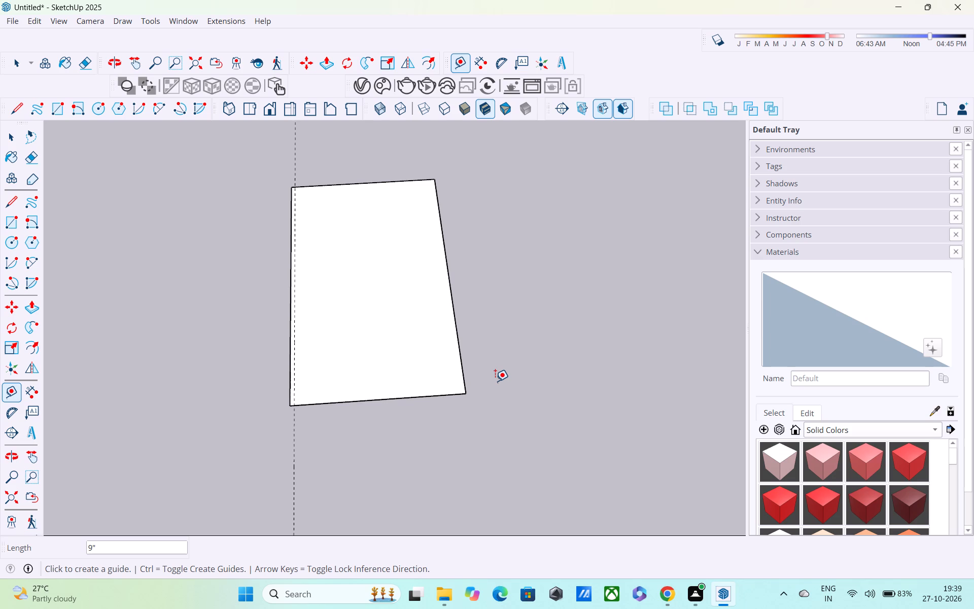
{"action": "scroll", "coordinate": [434, 327], "scroll_direction": "up", "scroll_amount": 8}
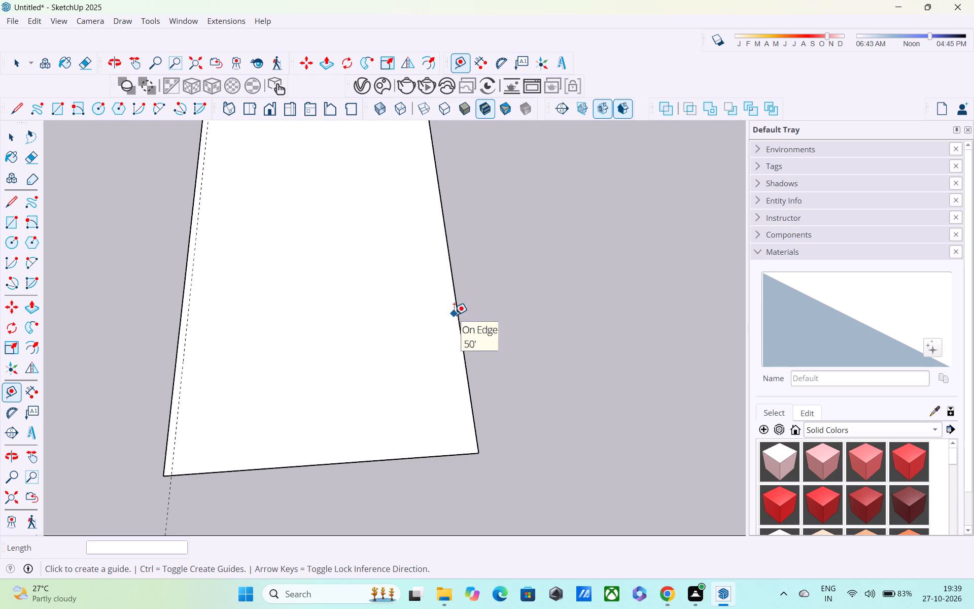
{"action": "left_click", "coordinate": [457, 304]}
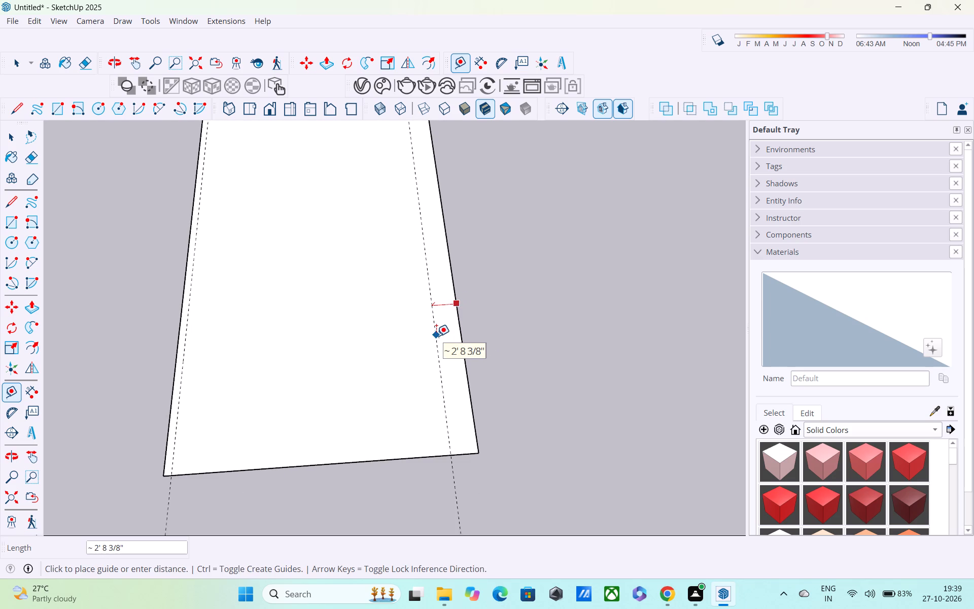
{"action": "type", "text": "9\""}
{"action": "key", "text": "Return"}
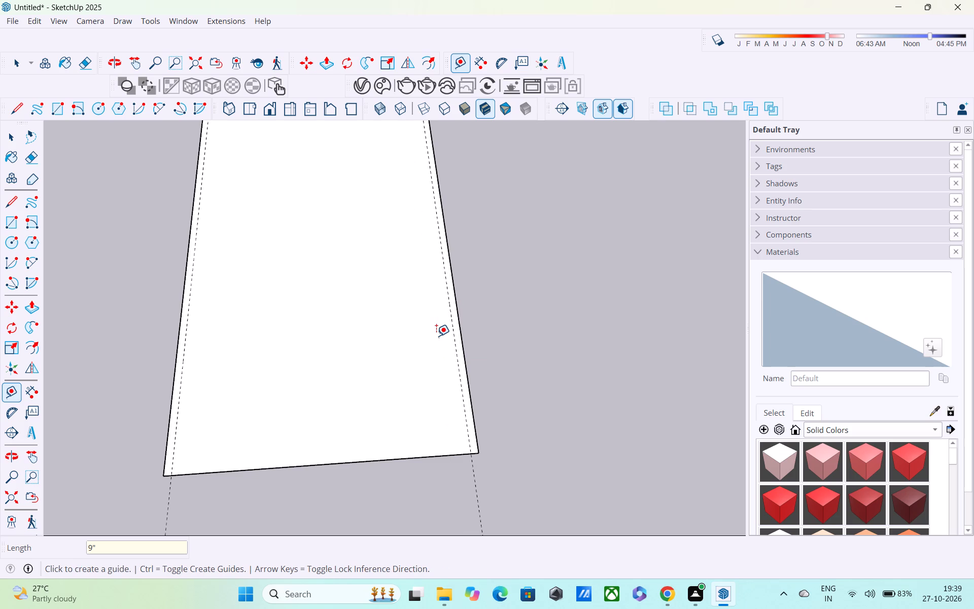
Place a cross guide 5' inside the footprint's near short edge and another 9" further in.
{"action": "scroll", "coordinate": [436, 332], "scroll_direction": "down", "scroll_amount": 1}
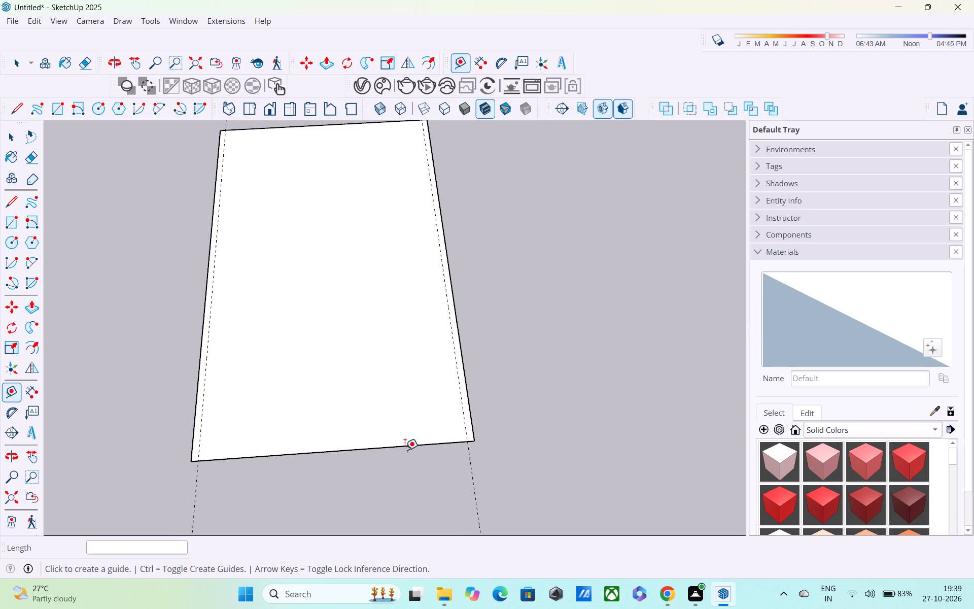
{"action": "left_click", "coordinate": [403, 445]}
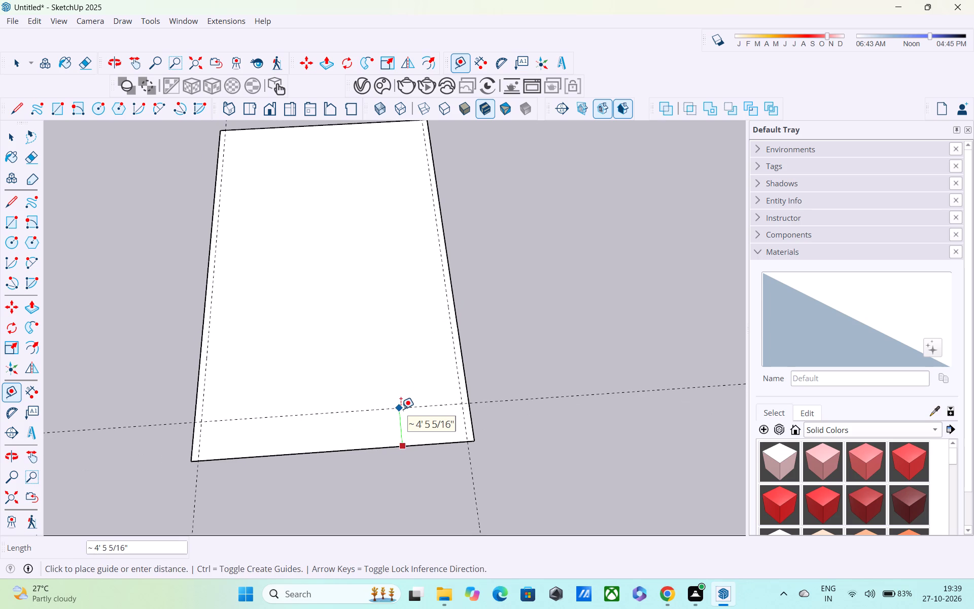
{"action": "type", "text": "5'"}
{"action": "key", "text": "Return"}
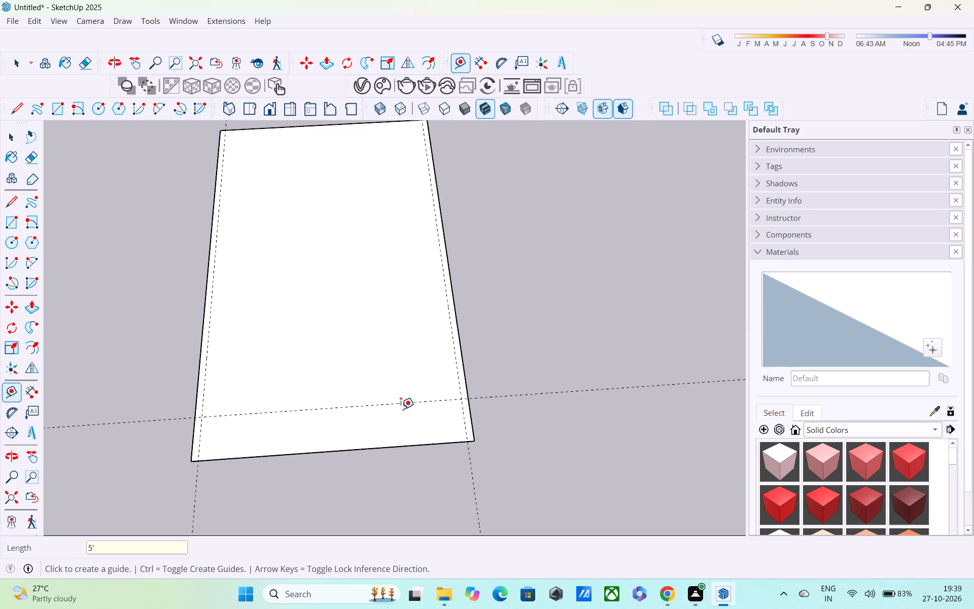
{"action": "middle_click_drag", "start_coordinate": [391, 370], "coordinate": [373, 413]}
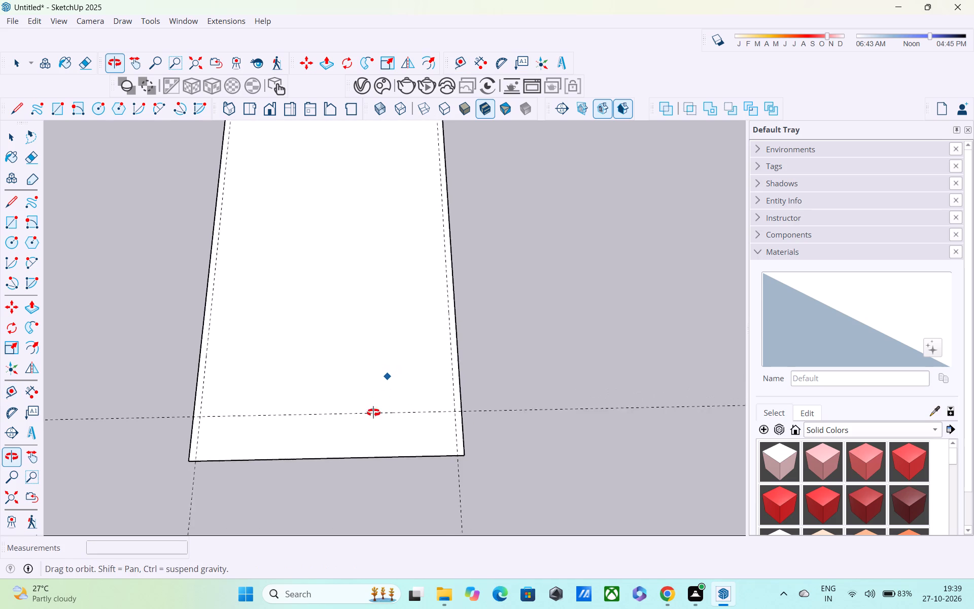
{"action": "middle_click_drag", "start_coordinate": [373, 413], "coordinate": [348, 475]}
{"action": "left_click", "coordinate": [337, 420]}
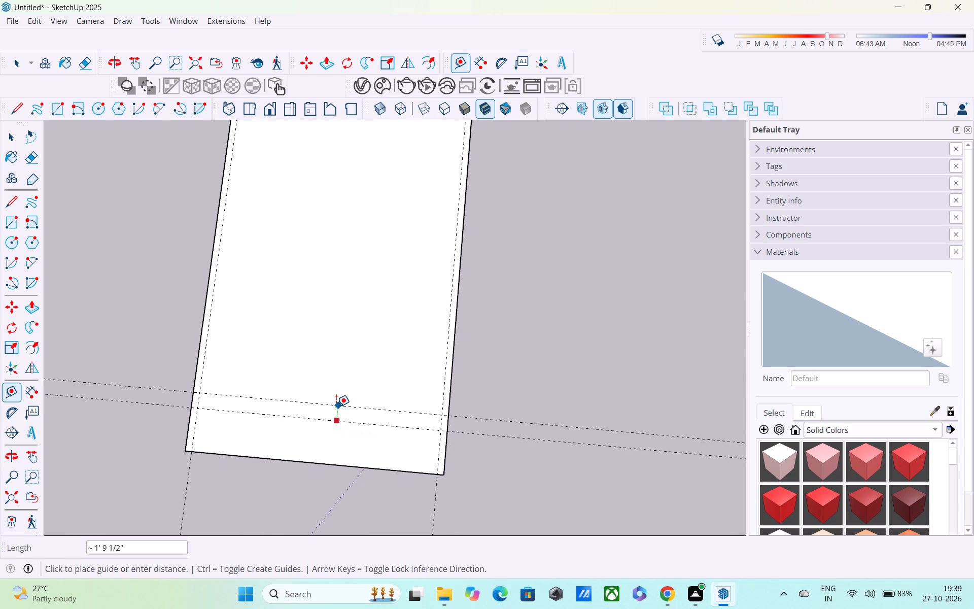
{"action": "type", "text": "9\""}
{"action": "key", "text": "Return"}
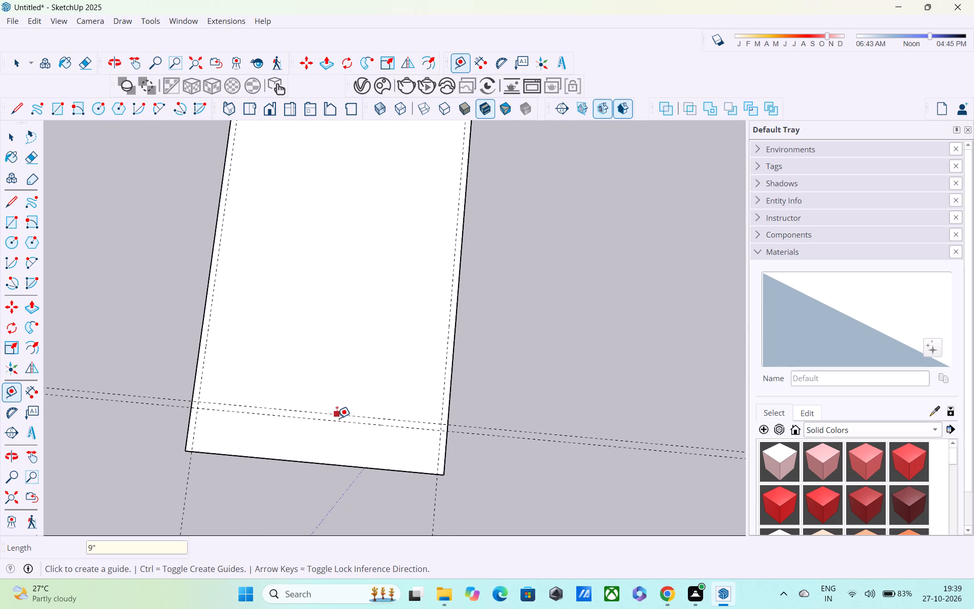
Add a cross guide 3' further in from the innermost one, and another 7' beyond that.
{"action": "left_click", "coordinate": [341, 412]}
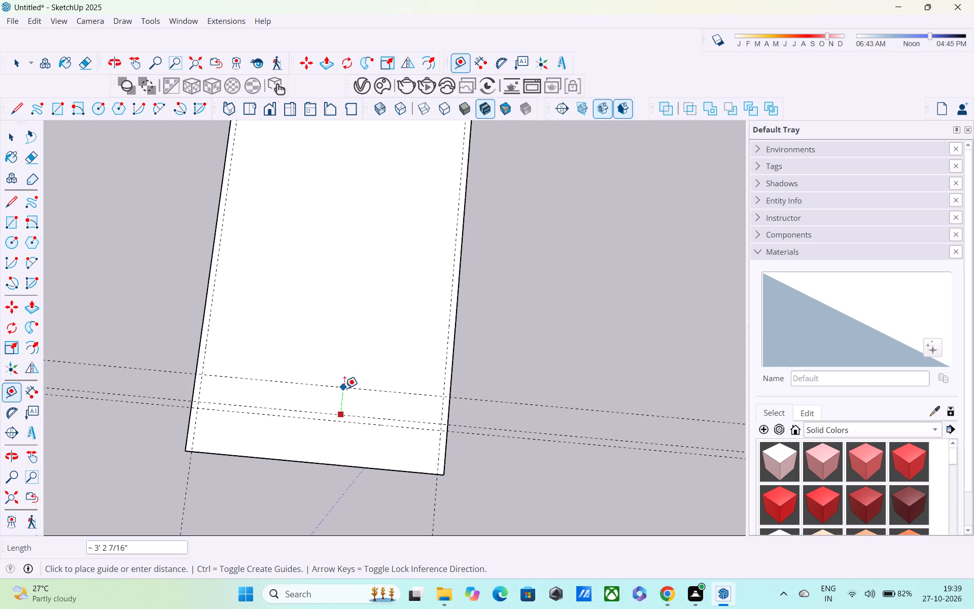
{"action": "key", "text": "Escape"}
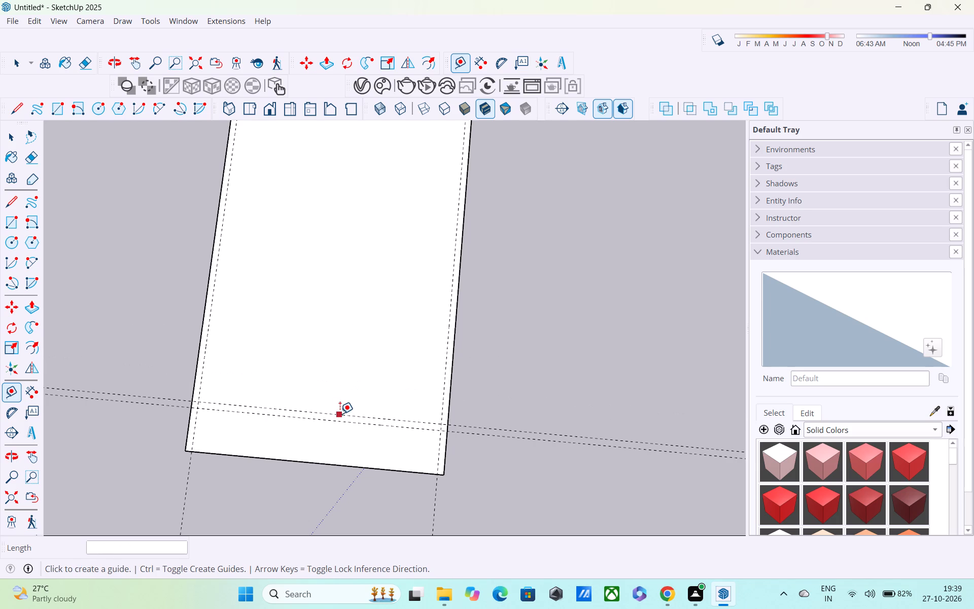
{"action": "left_click", "coordinate": [334, 413]}
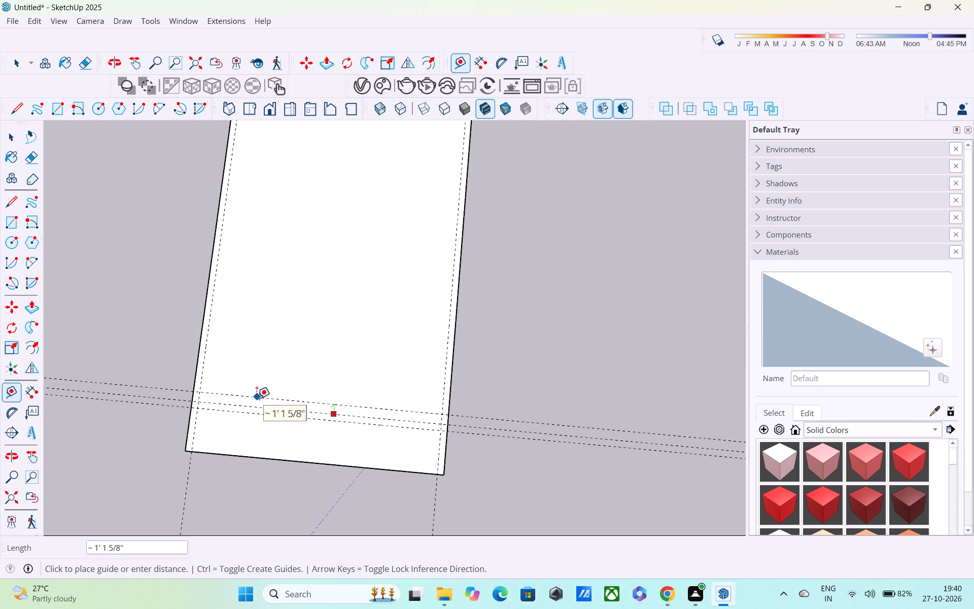
{"action": "type", "text": "3'"}
{"action": "key", "text": "Return"}
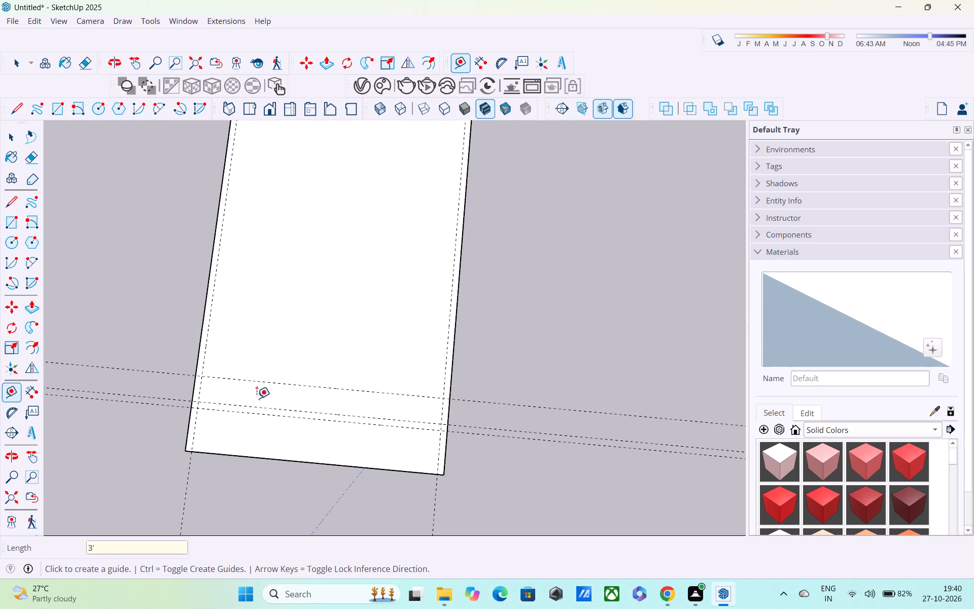
{"action": "left_click", "coordinate": [260, 381]}
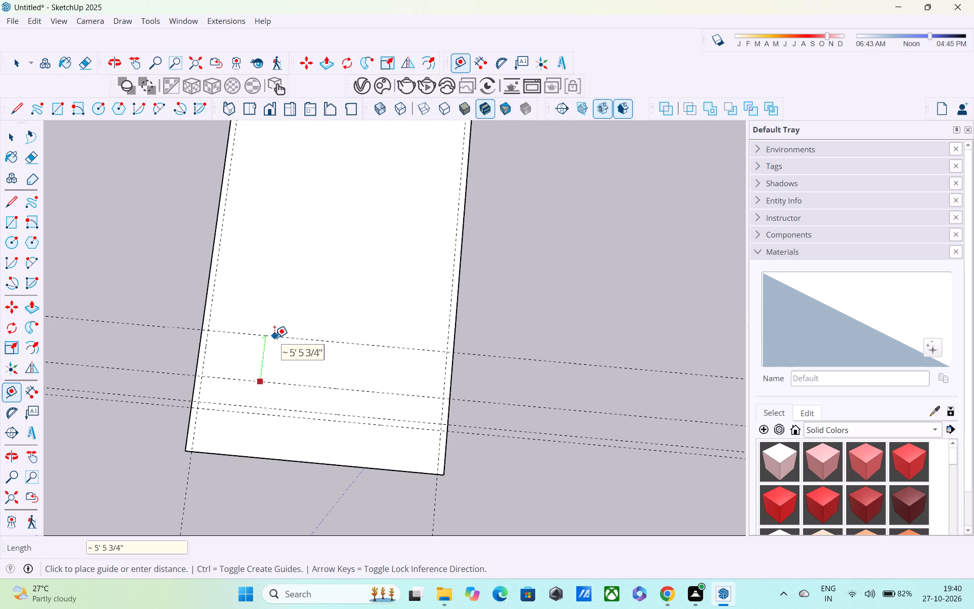
{"action": "type", "text": "7'"}
{"action": "key", "text": "Return"}
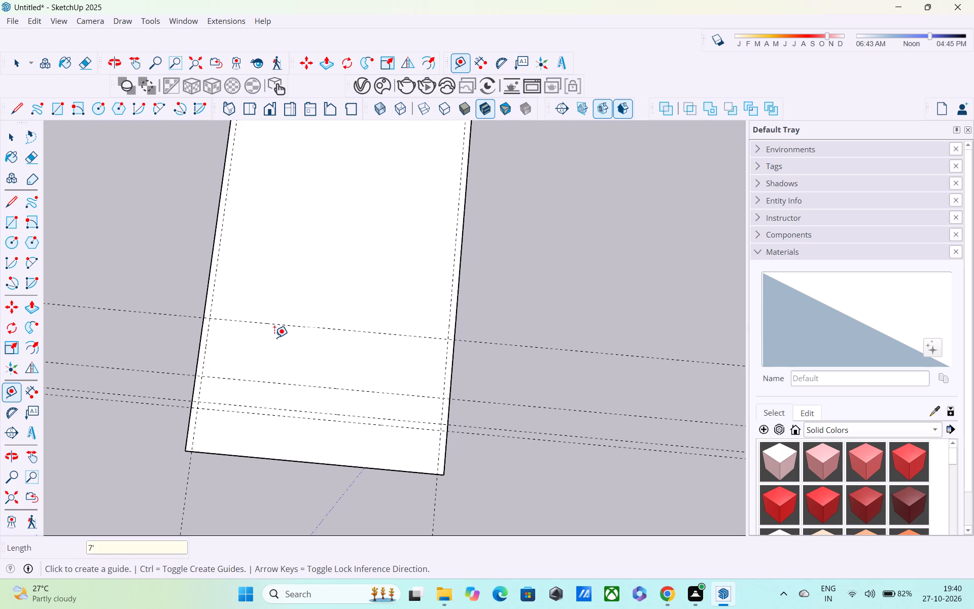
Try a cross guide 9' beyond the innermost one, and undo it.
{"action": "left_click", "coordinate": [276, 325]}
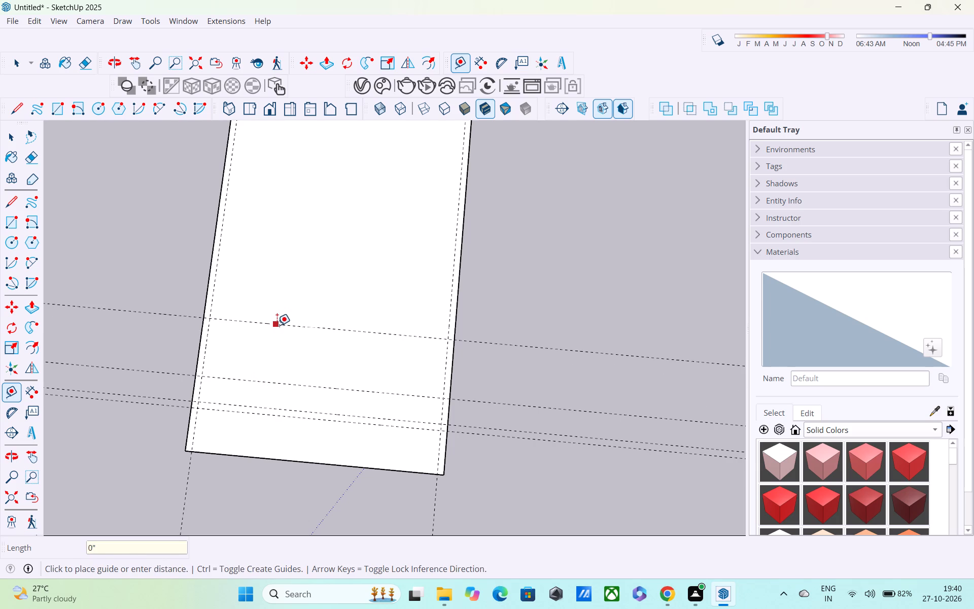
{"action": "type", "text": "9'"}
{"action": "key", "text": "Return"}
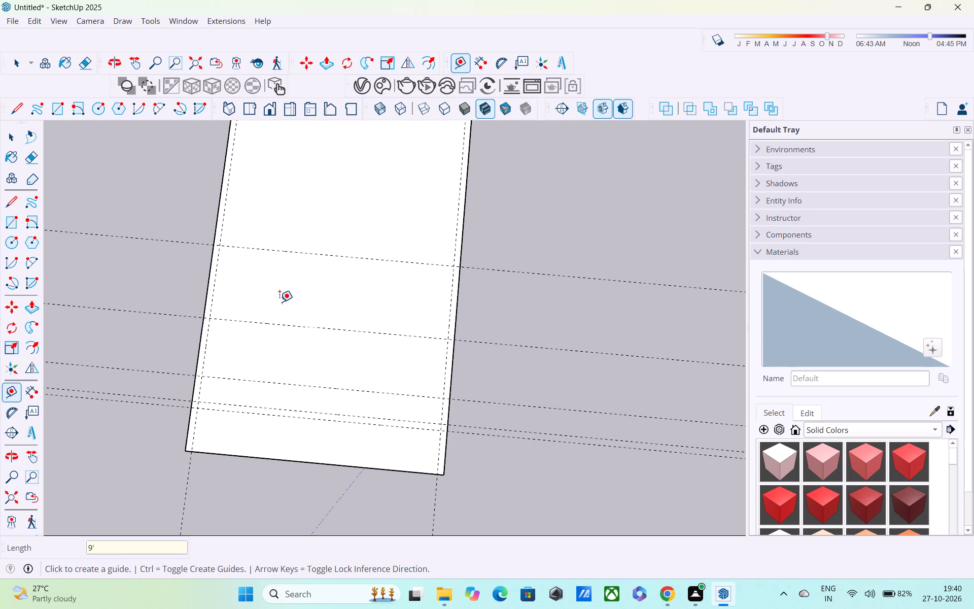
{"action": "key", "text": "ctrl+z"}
Place a cross guide 9" further in from the innermost cross guide.
{"action": "left_click", "coordinate": [285, 323]}
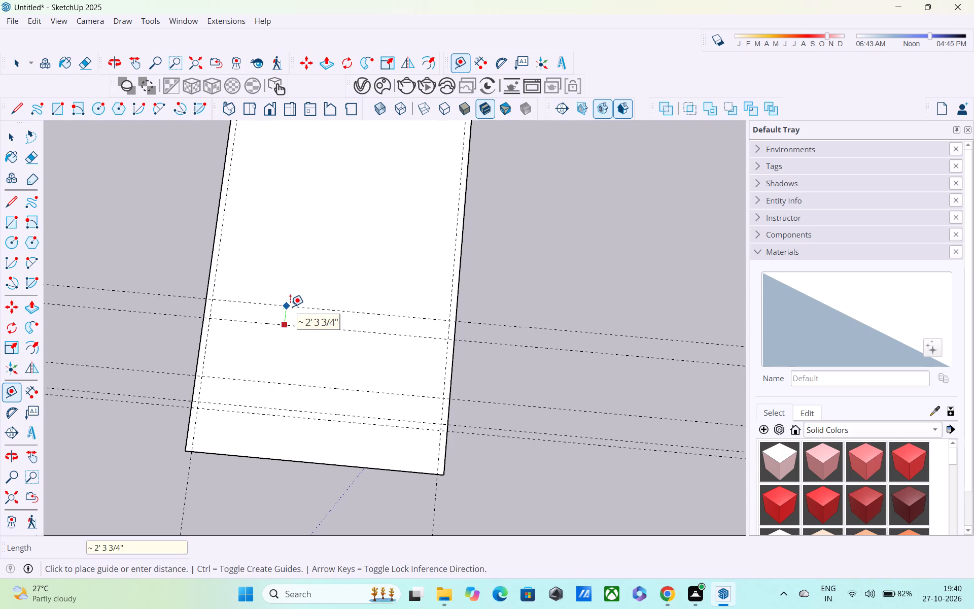
{"action": "type", "text": "9\""}
{"action": "key", "text": "Return"}
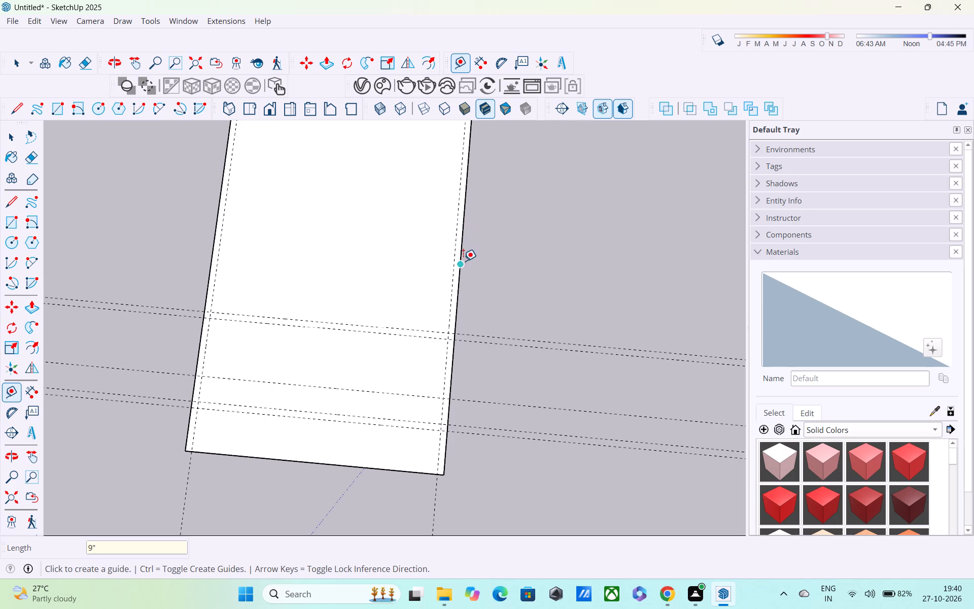
Add a second lengthwise guide 9" inward from each of the two existing long-side guides.
{"action": "left_click", "coordinate": [453, 249]}
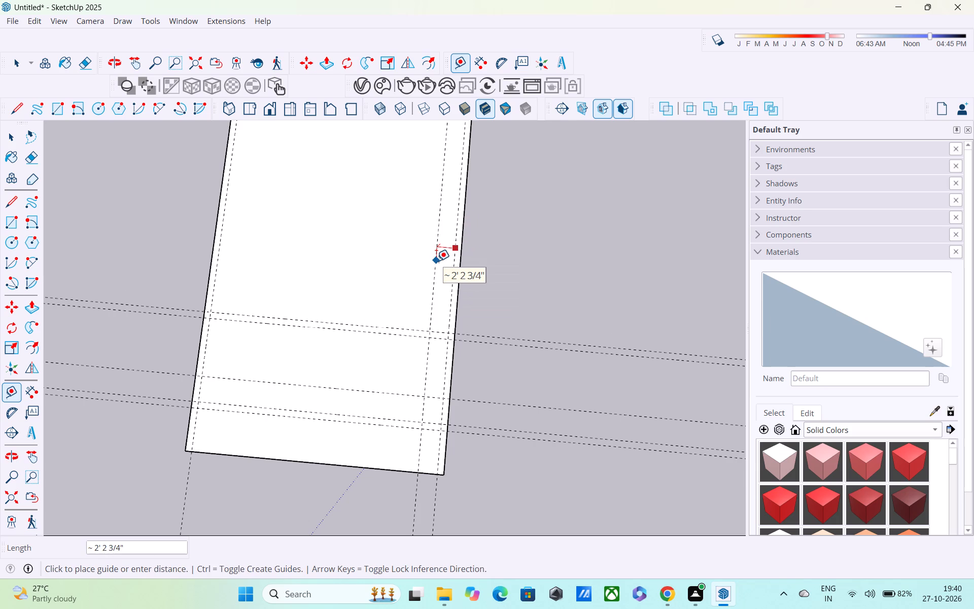
{"action": "type", "text": "9\""}
{"action": "key", "text": "Return"}
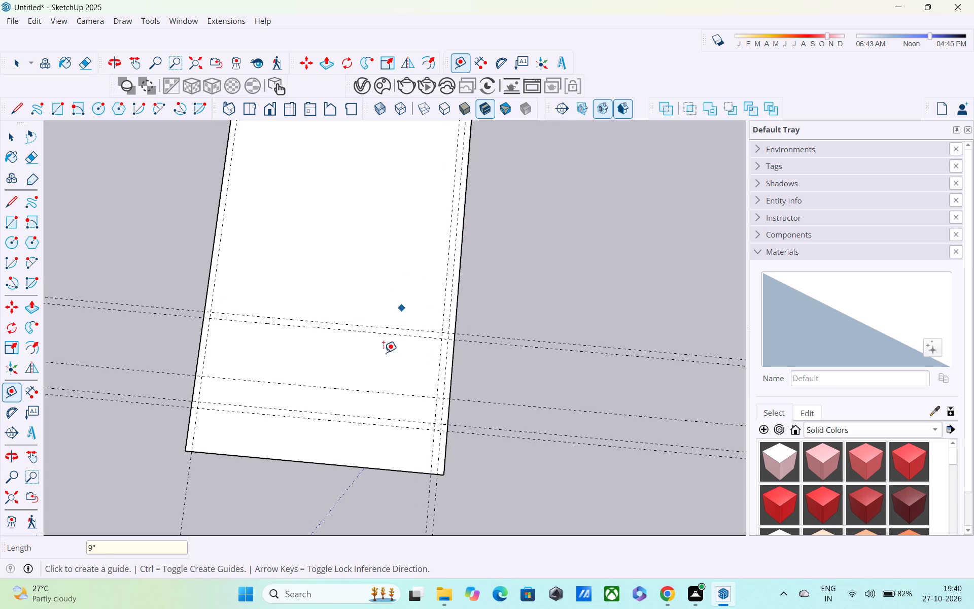
{"action": "left_click", "coordinate": [217, 255]}
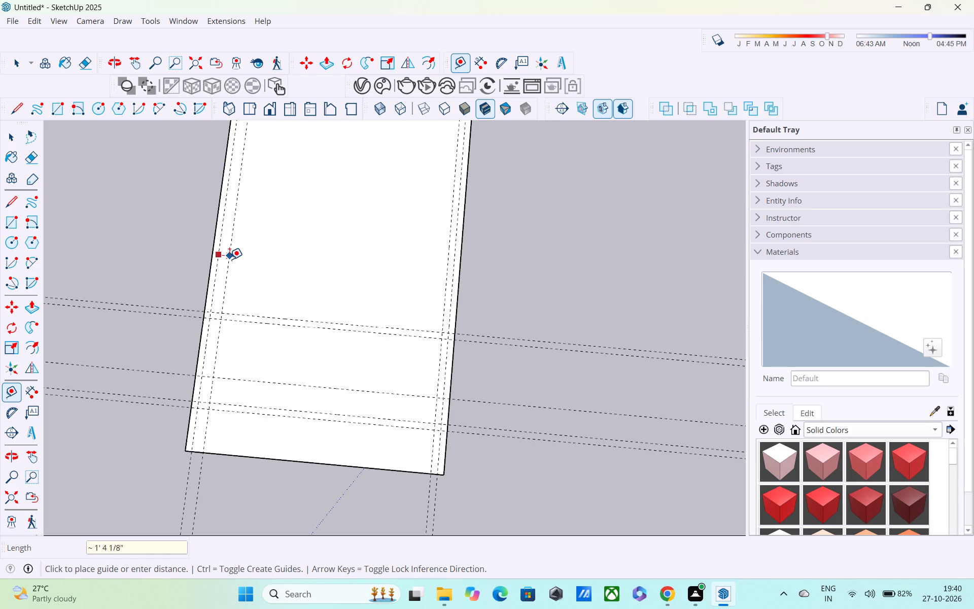
{"action": "type", "text": "9\""}
{"action": "key", "text": "Return"}
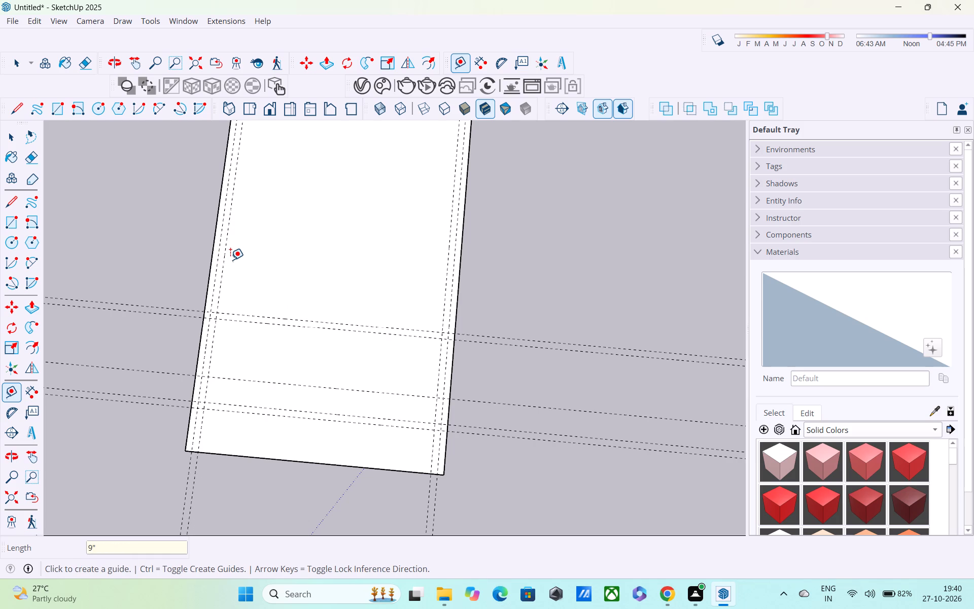
Place a cross guide 3' inward from the footprint's far short edge.
{"action": "scroll", "coordinate": [230, 260], "scroll_direction": "up", "scroll_amount": 1}
{"action": "middle_click_drag", "start_coordinate": [230, 260], "coordinate": [239, 511], "text": "shift"}
{"action": "scroll", "coordinate": [239, 511], "scroll_direction": "down", "scroll_amount": 1, "text": "shift"}
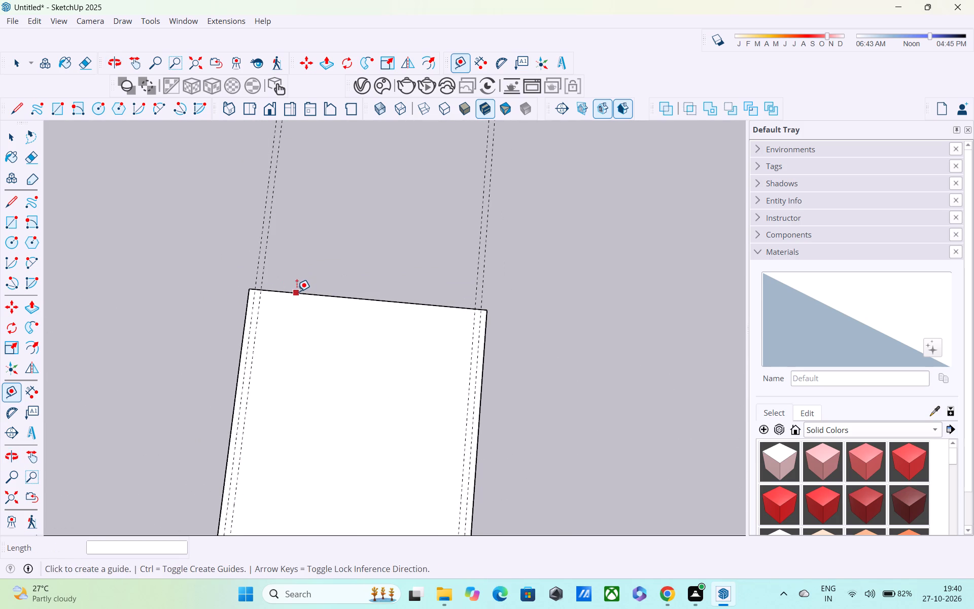
{"action": "left_click", "coordinate": [297, 291]}
{"action": "type", "text": "3'"}
{"action": "key", "text": "Return"}
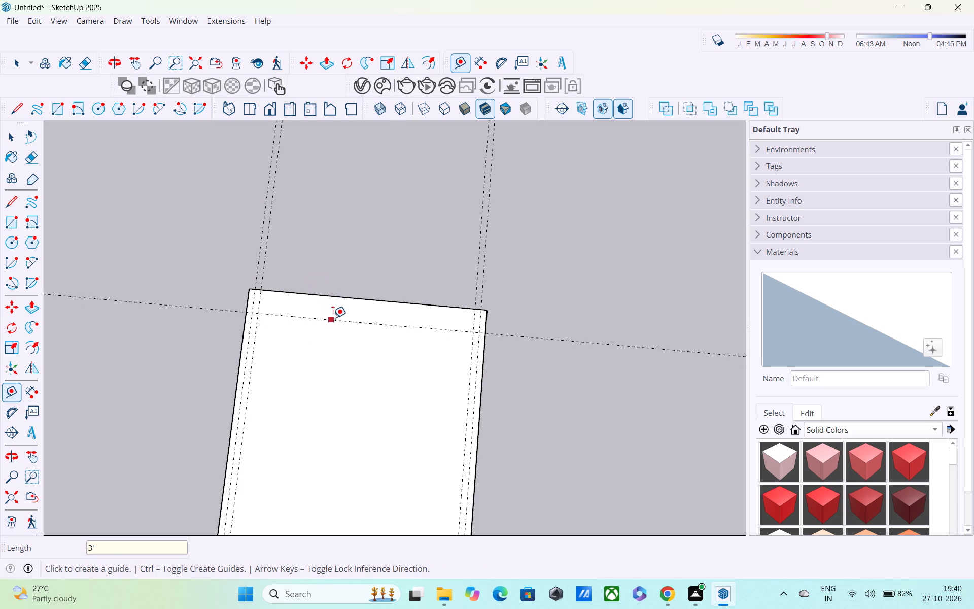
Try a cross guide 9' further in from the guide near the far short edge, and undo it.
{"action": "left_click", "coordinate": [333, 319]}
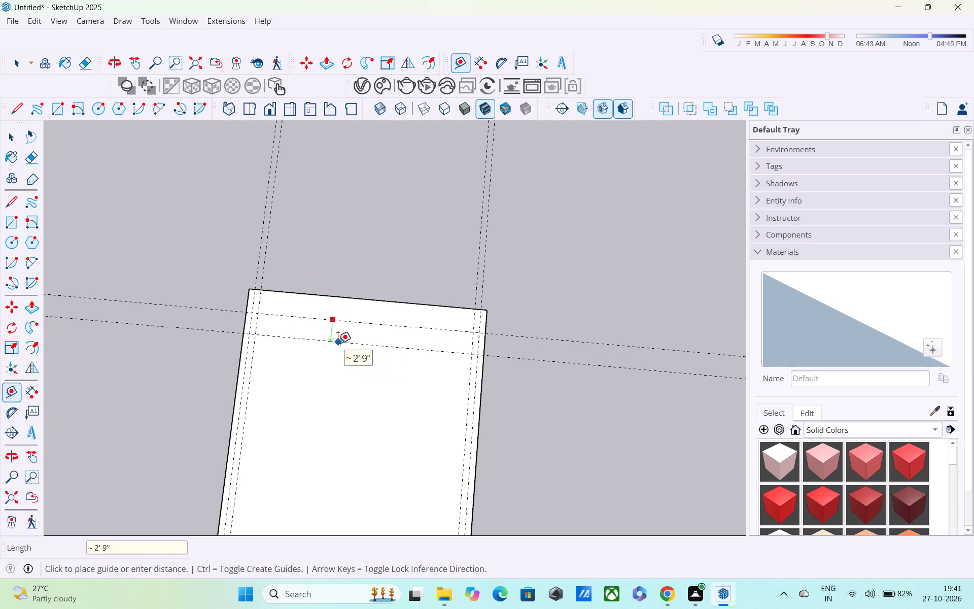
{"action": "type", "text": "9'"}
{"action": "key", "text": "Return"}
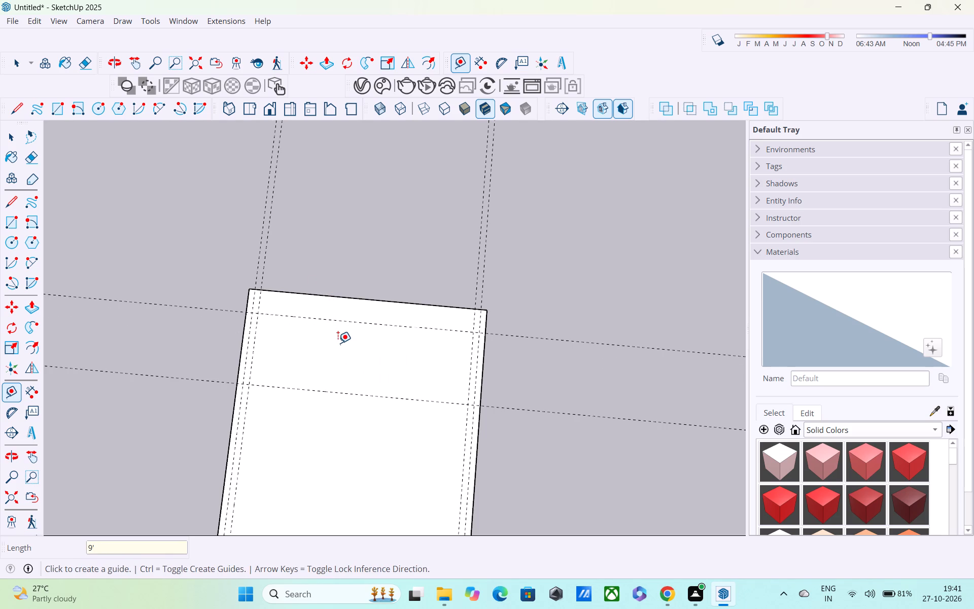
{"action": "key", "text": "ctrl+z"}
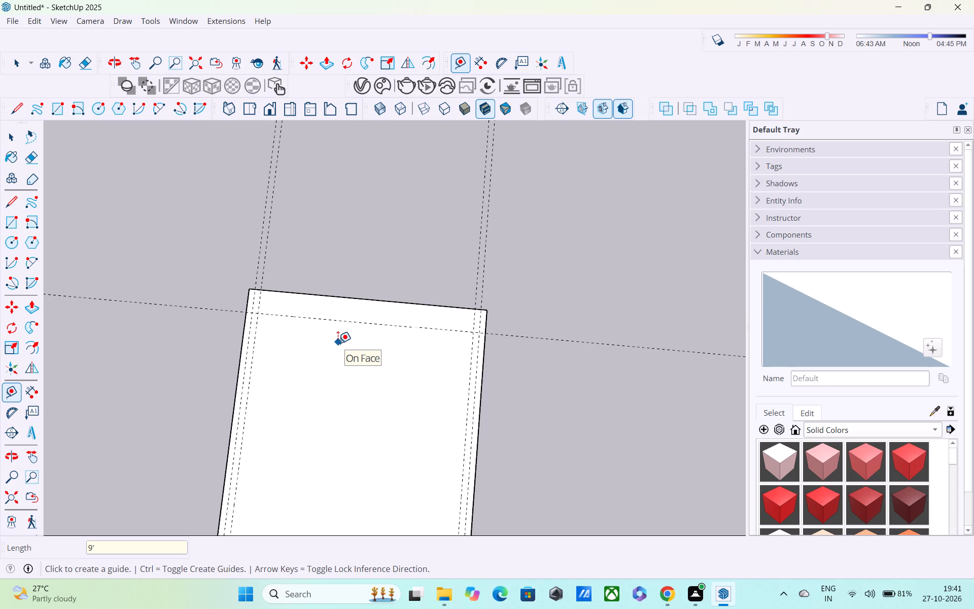
Place a cross guide 9" further in from the guide near the far short edge.
{"action": "left_click", "coordinate": [344, 319]}
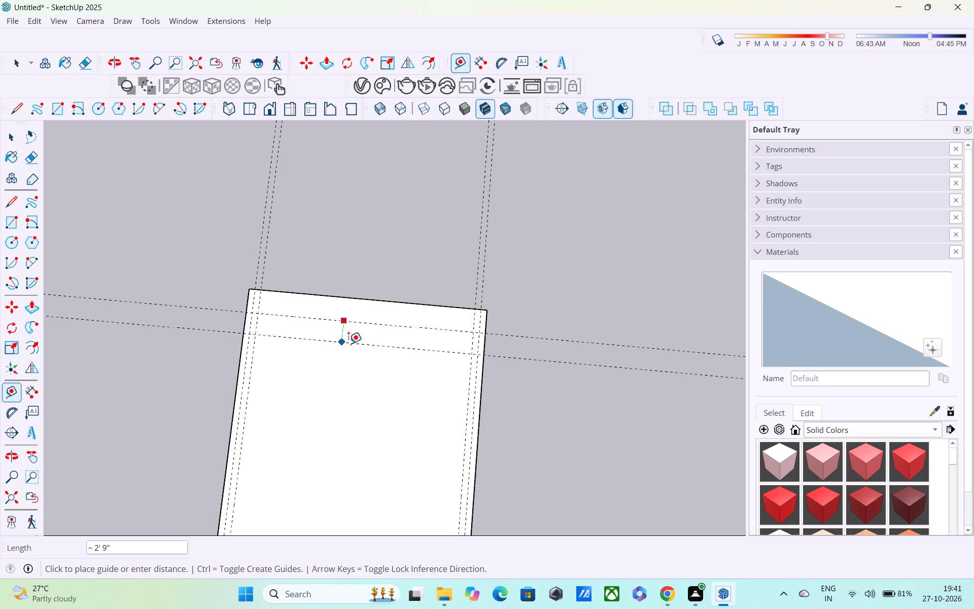
{"action": "type", "text": "9\""}
{"action": "key", "text": "Return"}
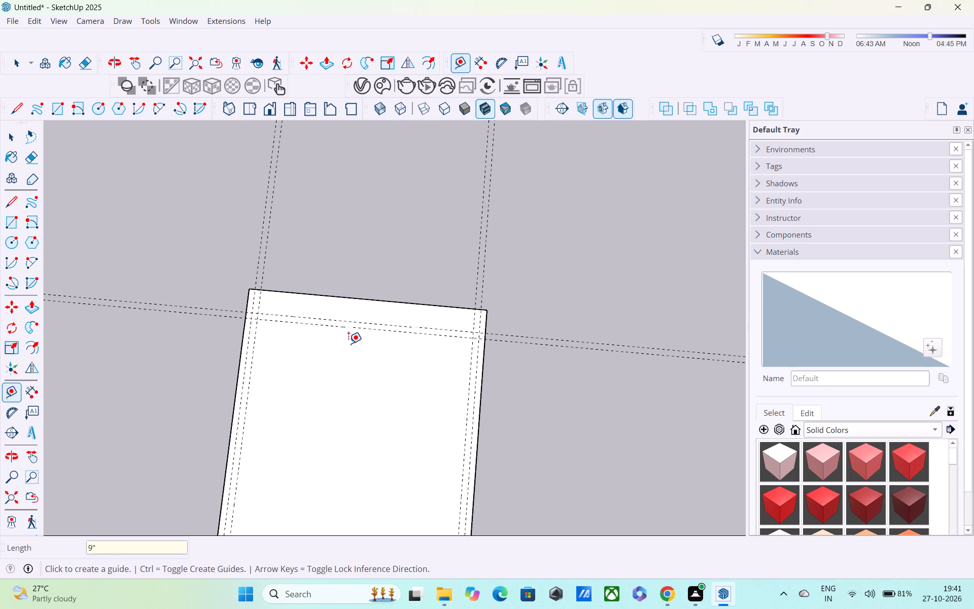
Place a cross guide 9" from the single unpaired cross guide near the front, on the side away from the near short edge.
{"action": "scroll", "coordinate": [368, 344], "scroll_direction": "down", "scroll_amount": 4}
{"action": "middle_click_drag", "start_coordinate": [362, 339], "coordinate": [335, 254]}
{"action": "middle_click_drag", "start_coordinate": [335, 254], "coordinate": [304, 158], "text": "shift"}
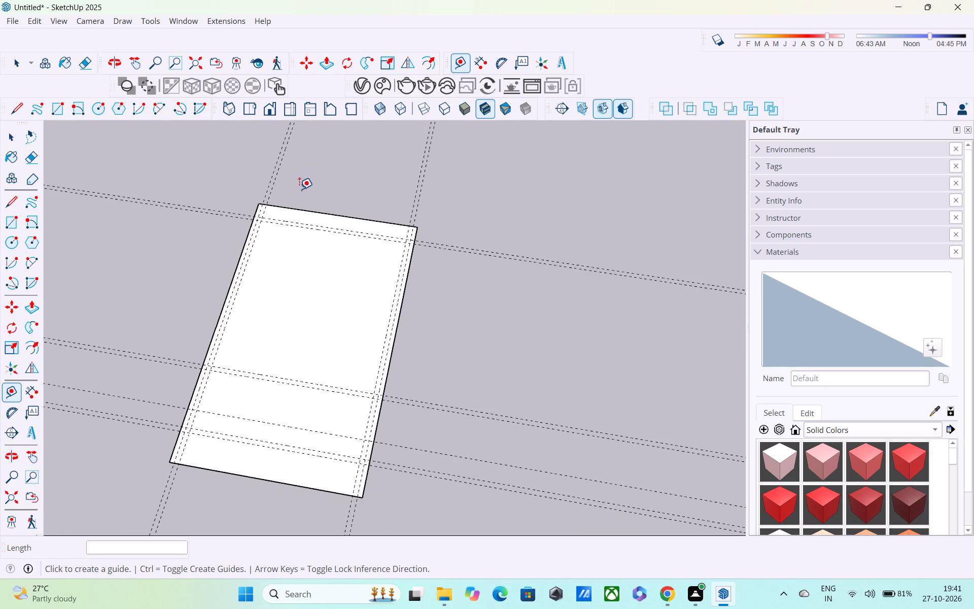
{"action": "middle_click_drag", "start_coordinate": [326, 321], "coordinate": [304, 227], "text": "shift"}
{"action": "middle_click_drag", "start_coordinate": [304, 264], "coordinate": [313, 357]}
{"action": "scroll", "coordinate": [251, 352], "scroll_direction": "up", "scroll_amount": 3}
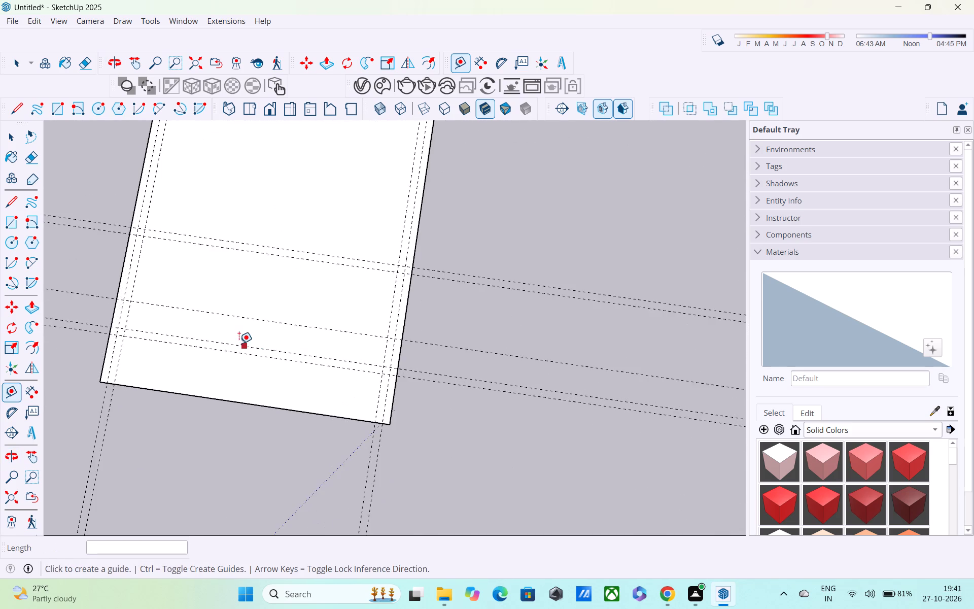
{"action": "scroll", "coordinate": [239, 344], "scroll_direction": "up", "scroll_amount": 2}
{"action": "middle_click_drag", "start_coordinate": [232, 339], "coordinate": [272, 409]}
{"action": "scroll", "coordinate": [279, 368], "scroll_direction": "up", "scroll_amount": 2}
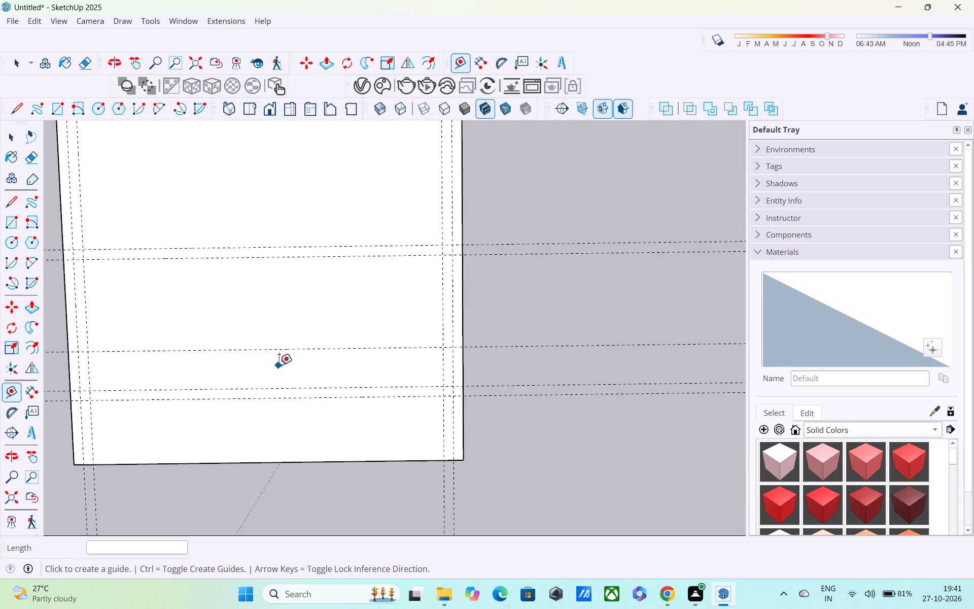
{"action": "scroll", "coordinate": [279, 365], "scroll_direction": "up", "scroll_amount": 3}
{"action": "middle_click_drag", "start_coordinate": [281, 358], "coordinate": [332, 463]}
{"action": "scroll", "coordinate": [332, 463], "scroll_direction": "down", "scroll_amount": 1, "text": "shift"}
{"action": "scroll", "coordinate": [335, 441], "scroll_direction": "down", "scroll_amount": 3}
{"action": "middle_click_drag", "start_coordinate": [335, 439], "coordinate": [303, 282]}
{"action": "scroll", "coordinate": [303, 283], "scroll_direction": "down", "scroll_amount": 4, "text": "shift"}
{"action": "scroll", "coordinate": [318, 348], "scroll_direction": "up", "scroll_amount": 4}
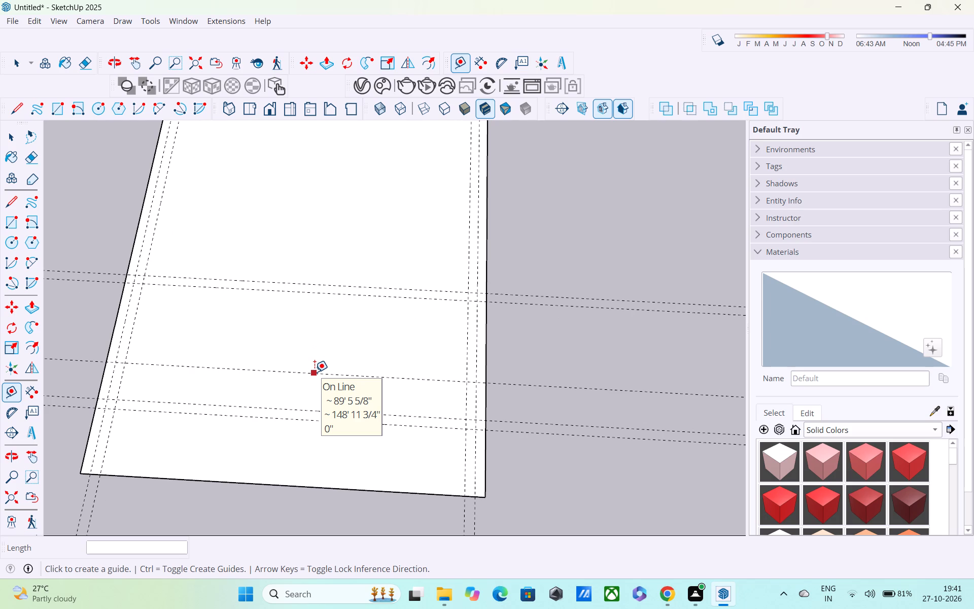
{"action": "left_click", "coordinate": [315, 372]}
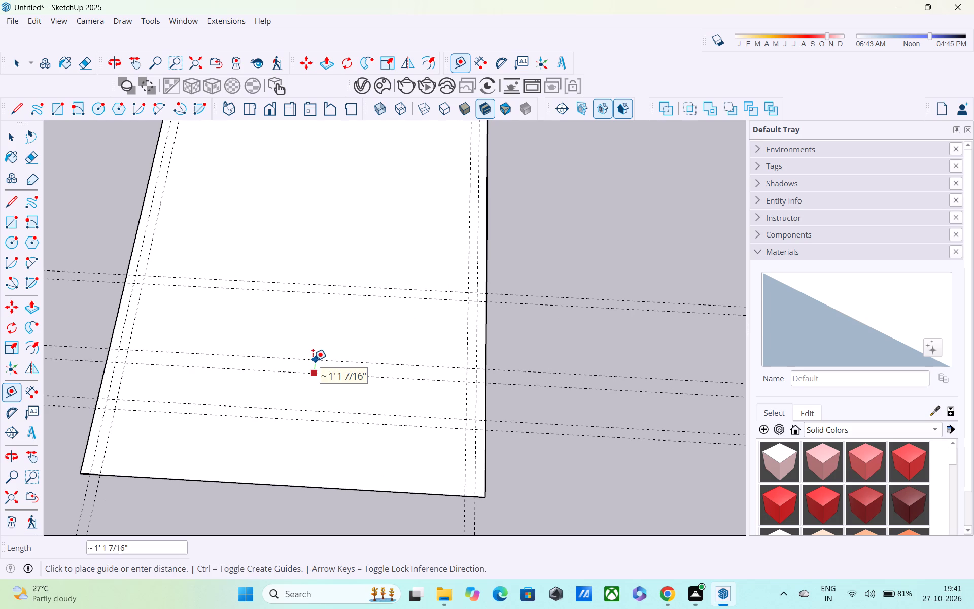
{"action": "type", "text": "9\""}
{"action": "key", "text": "Return"}
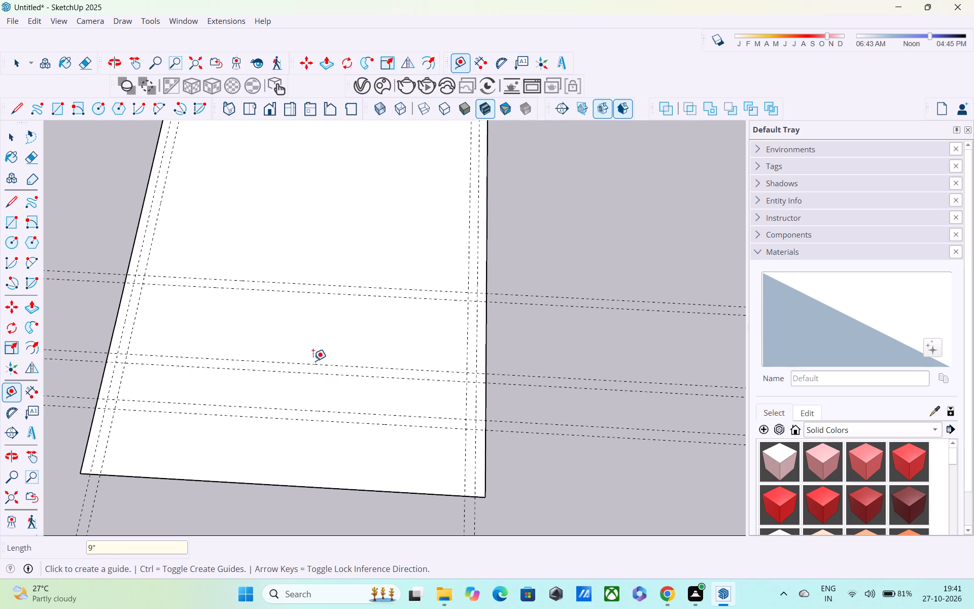
Start a new guide from the inner lengthwise guide along the right-hand long side, between the middle and rear pairs of front cross guides.
{"action": "left_click", "coordinate": [469, 323]}
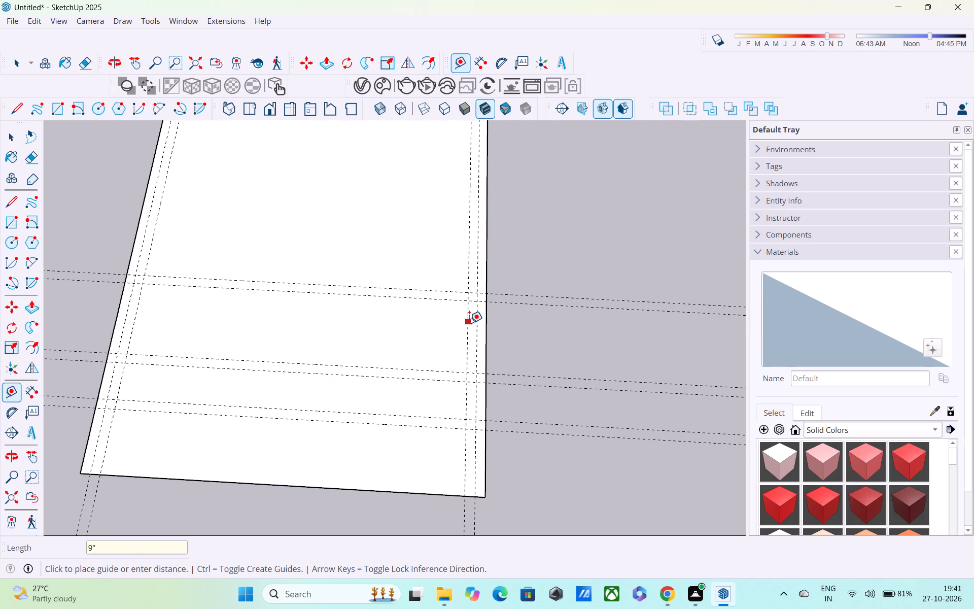
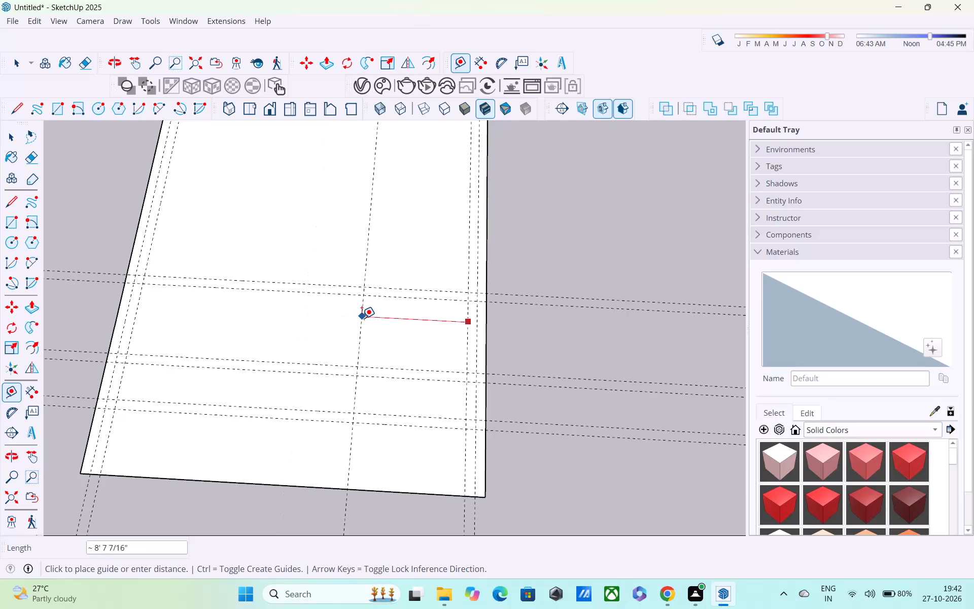
Place a lengthwise guide 15' inward from the inner guide along the right-hand long side.
{"action": "key", "text": "Escape"}
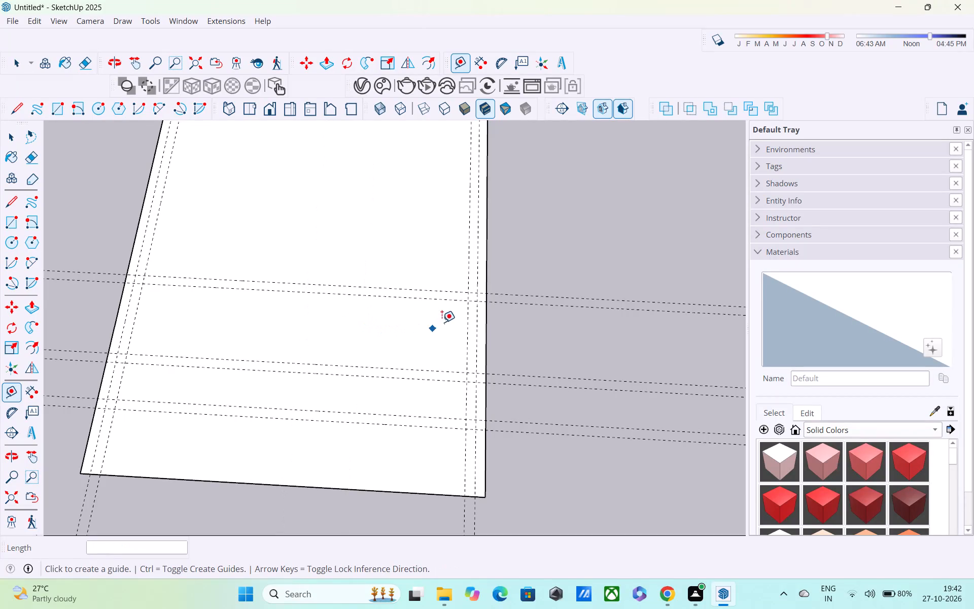
{"action": "left_click", "coordinate": [470, 320]}
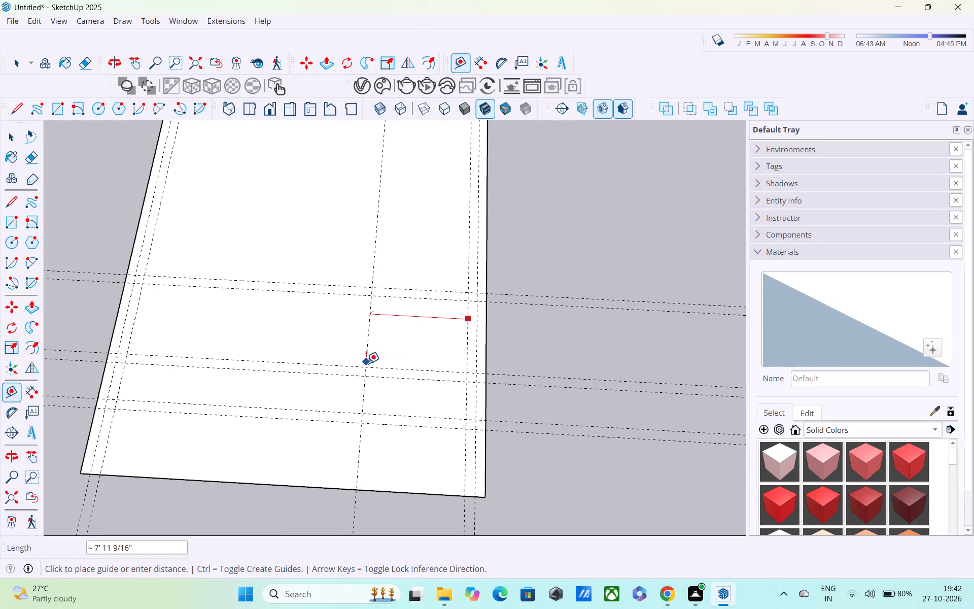
{"action": "type", "text": "15'"}
{"action": "key", "text": "Return"}
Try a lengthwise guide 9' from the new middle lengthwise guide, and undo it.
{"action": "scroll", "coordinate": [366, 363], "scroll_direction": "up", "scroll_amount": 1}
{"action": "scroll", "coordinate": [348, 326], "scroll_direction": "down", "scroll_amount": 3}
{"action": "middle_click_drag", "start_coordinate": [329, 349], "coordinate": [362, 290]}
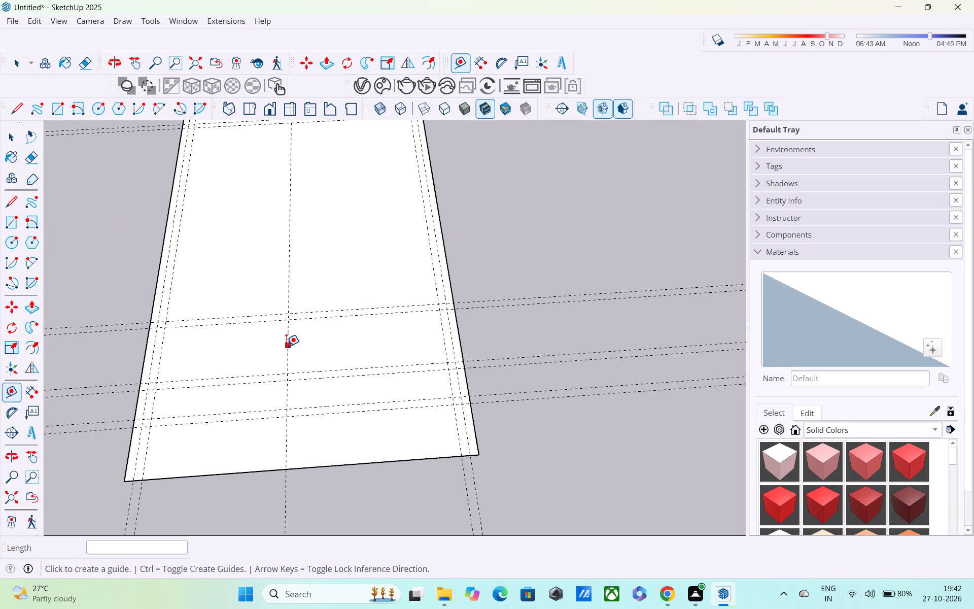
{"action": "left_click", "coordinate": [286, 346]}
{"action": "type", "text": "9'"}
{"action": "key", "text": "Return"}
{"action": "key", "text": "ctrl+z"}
Place a lengthwise guide 9" from the middle lengthwise guide, on the side toward the right-hand long side.
{"action": "left_click", "coordinate": [287, 333]}
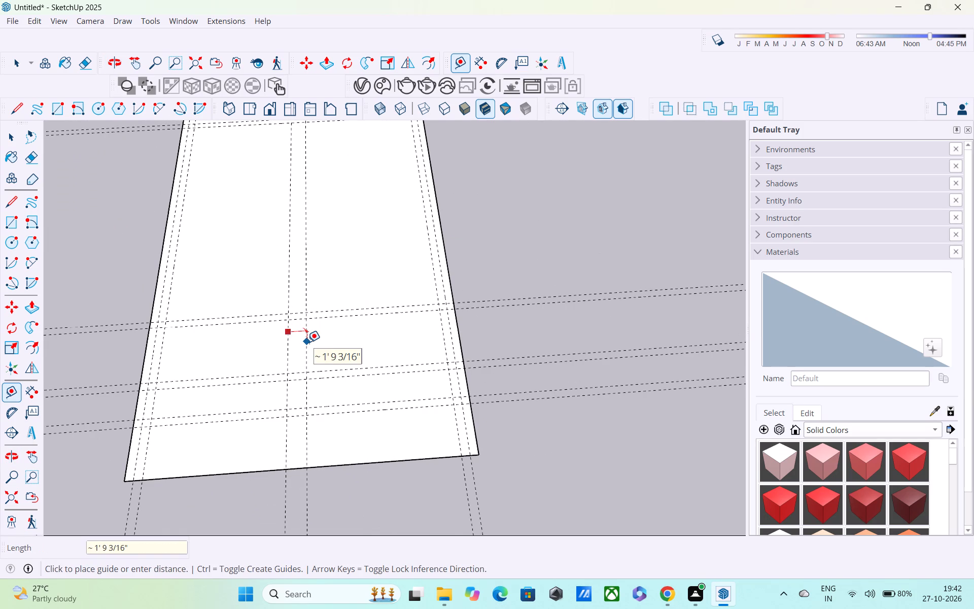
{"action": "type", "text": "9\""}
{"action": "key", "text": "Return"}
Draw a 28' 6" by 31' 3" rectangle on the outer guides, from the far left corner to the nearer guide of the rear front-cross pair.
{"action": "scroll", "coordinate": [299, 344], "scroll_direction": "down", "scroll_amount": 3}
{"action": "middle_click_drag", "start_coordinate": [323, 360], "coordinate": [304, 390], "text": "shift"}
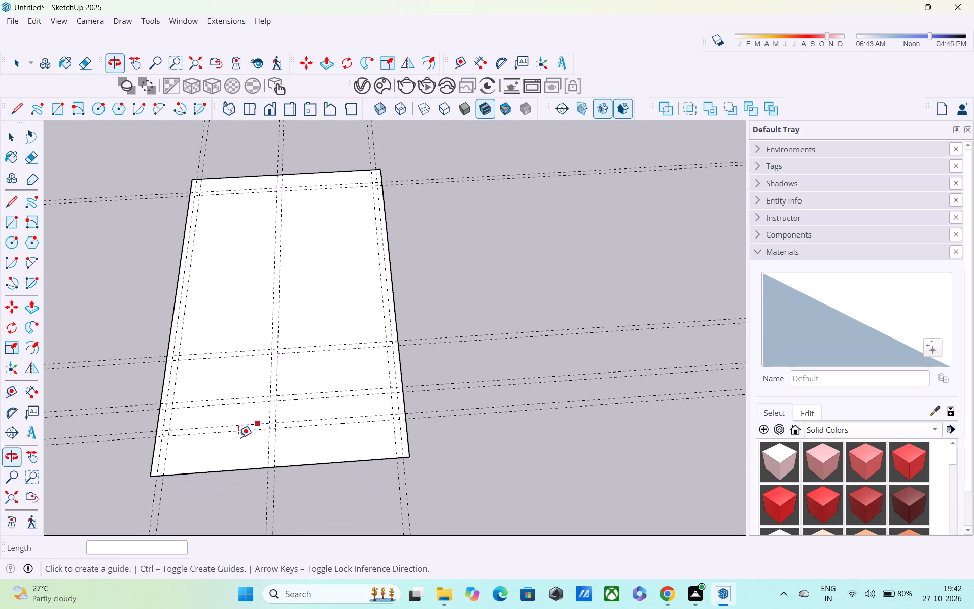
{"action": "scroll", "coordinate": [218, 430], "scroll_direction": "up", "scroll_amount": 3}
{"action": "middle_click_drag", "start_coordinate": [207, 393], "coordinate": [304, 446]}
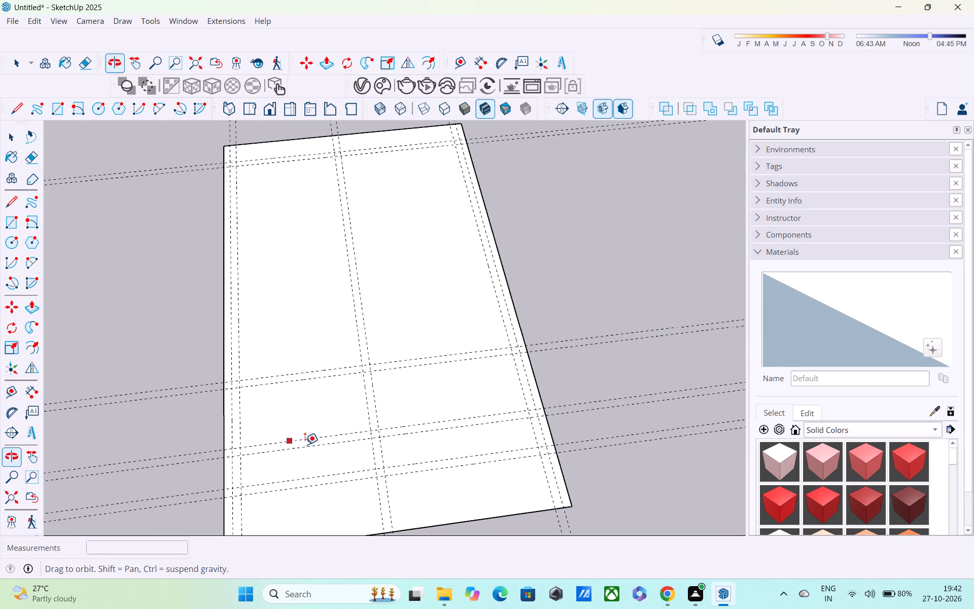
{"action": "key", "text": "r"}
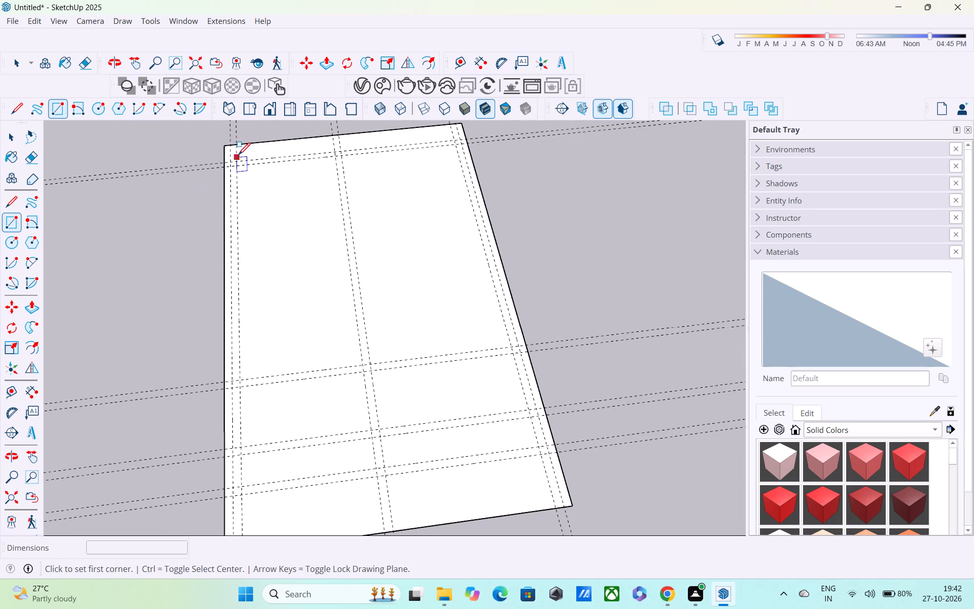
{"action": "scroll", "coordinate": [233, 163], "scroll_direction": "up", "scroll_amount": 4}
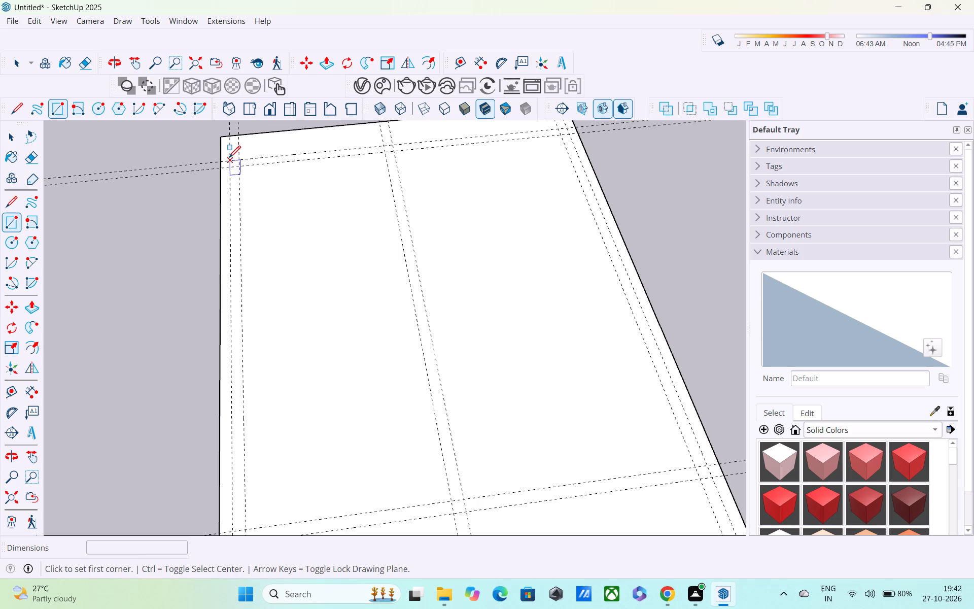
{"action": "left_click", "coordinate": [229, 159]}
{"action": "scroll", "coordinate": [378, 278], "scroll_direction": "down", "scroll_amount": 2}
{"action": "middle_click_drag", "start_coordinate": [378, 278], "coordinate": [284, 123]}
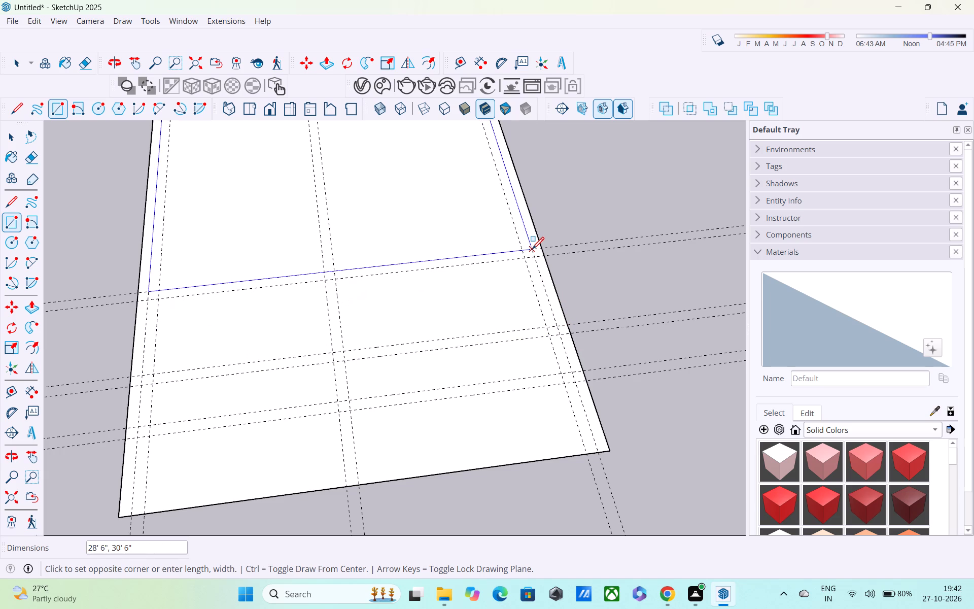
{"action": "scroll", "coordinate": [532, 253], "scroll_direction": "up", "scroll_amount": 4}
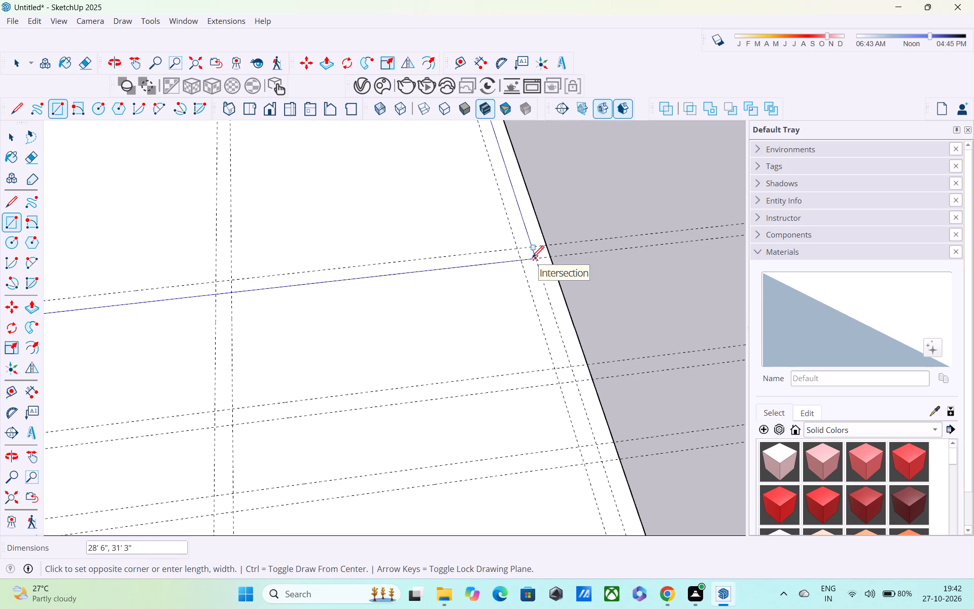
{"action": "left_click", "coordinate": [535, 259]}
Draw a second rectangle on the inner guide intersections inside the first one, outlining the 9" wall ring.
{"action": "scroll", "coordinate": [465, 300], "scroll_direction": "down", "scroll_amount": 5}
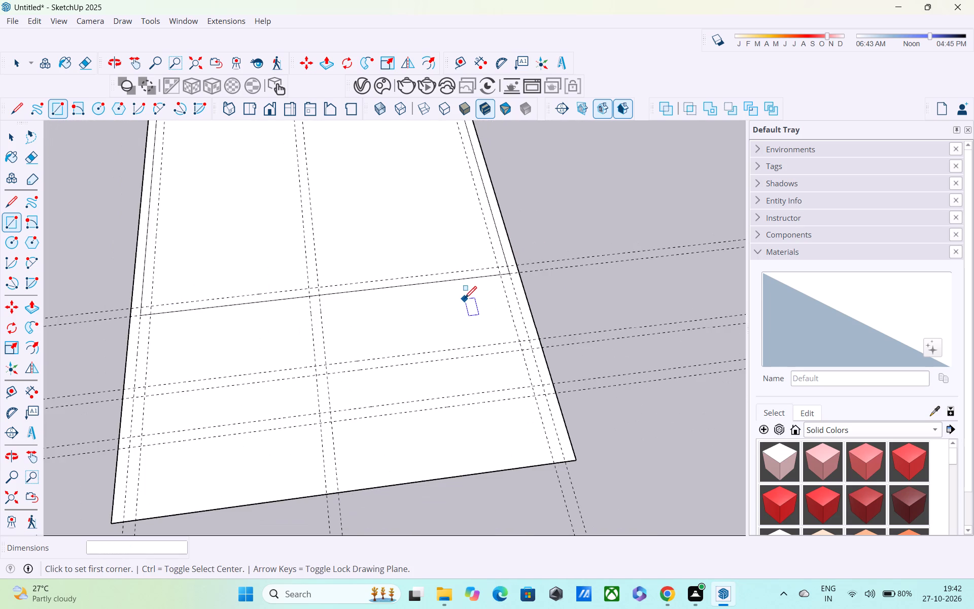
{"action": "scroll", "coordinate": [459, 289], "scroll_direction": "down", "scroll_amount": 2}
{"action": "middle_click_drag", "start_coordinate": [407, 302], "coordinate": [469, 473], "text": "shift"}
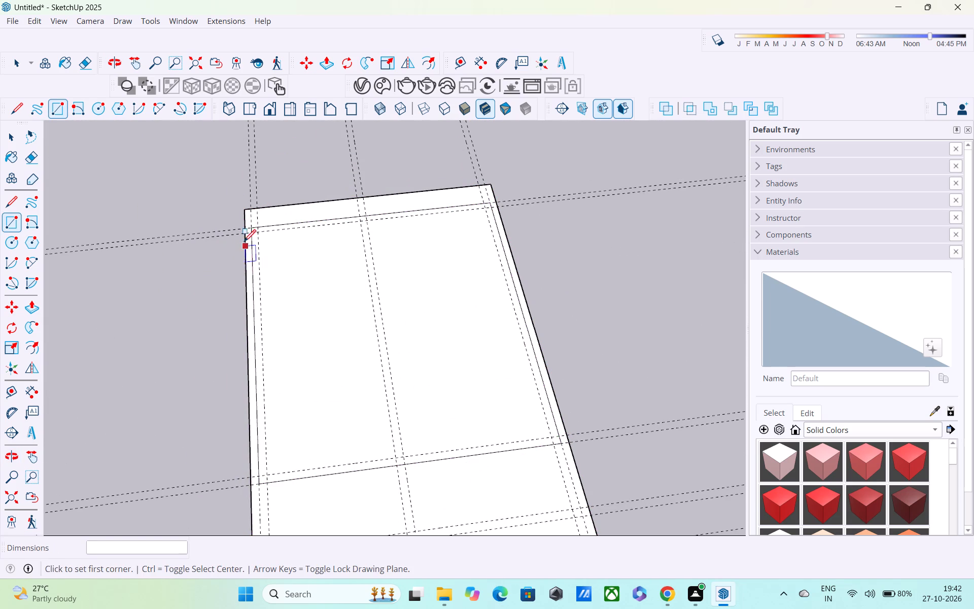
{"action": "left_click", "coordinate": [259, 235]}
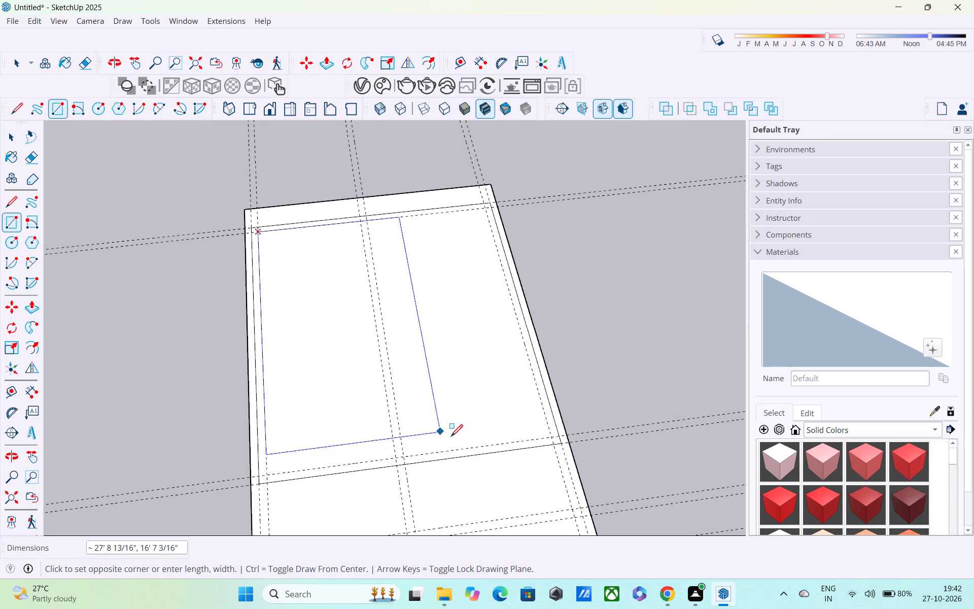
{"action": "left_click", "coordinate": [548, 437]}
Start a Push/Pull on the wall ring face between the two rectangles.
{"action": "scroll", "coordinate": [519, 428], "scroll_direction": "down", "scroll_amount": 4}
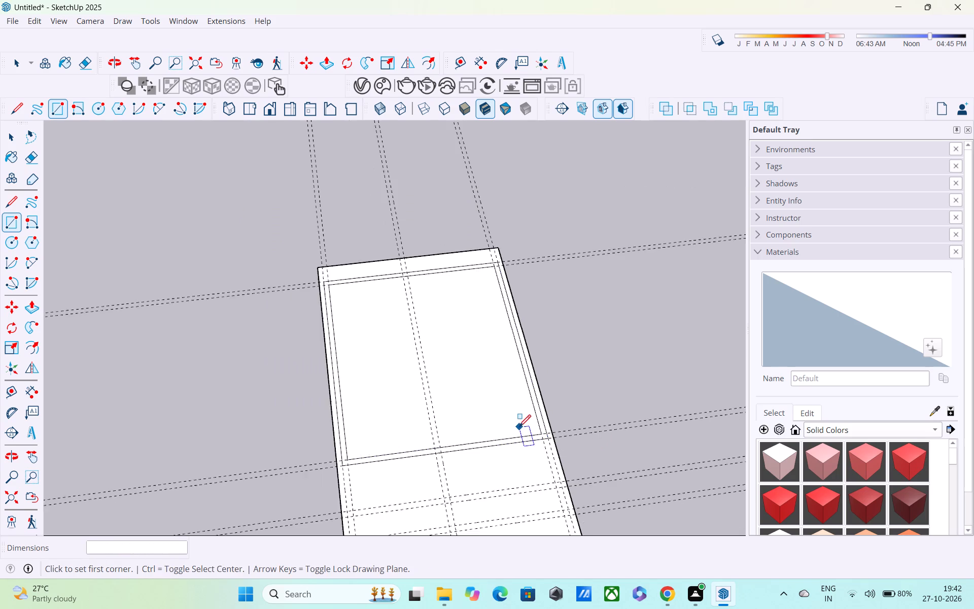
{"action": "middle_click_drag", "start_coordinate": [517, 427], "coordinate": [438, 298]}
{"action": "key", "text": "space"}
{"action": "scroll", "coordinate": [355, 272], "scroll_direction": "up", "scroll_amount": 1}
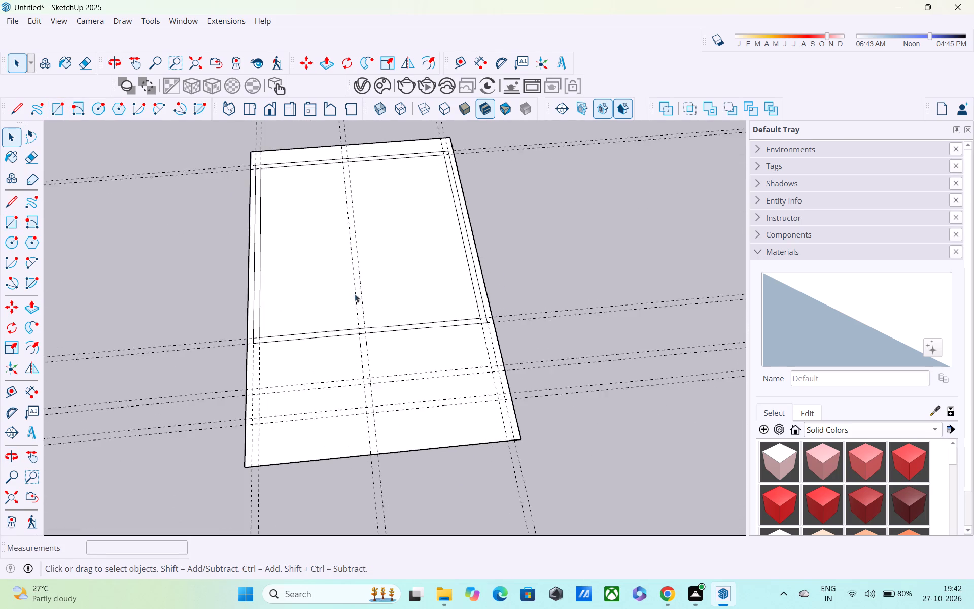
{"action": "scroll", "coordinate": [355, 294], "scroll_direction": "up", "scroll_amount": 2}
{"action": "scroll", "coordinate": [330, 339], "scroll_direction": "up", "scroll_amount": 5}
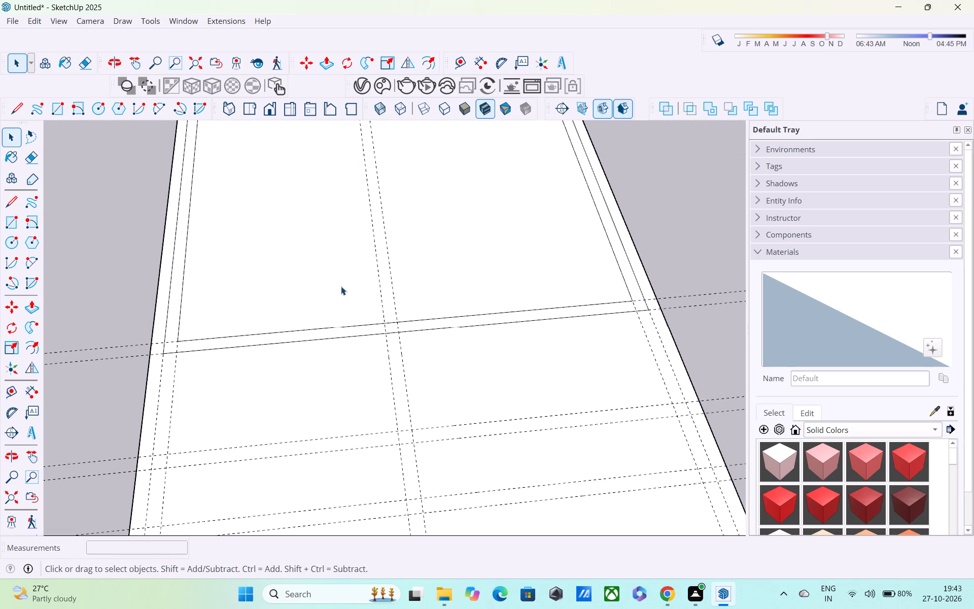
{"action": "key", "text": "p"}
{"action": "scroll", "coordinate": [340, 307], "scroll_direction": "up", "scroll_amount": 2}
{"action": "left_click", "coordinate": [337, 334]}
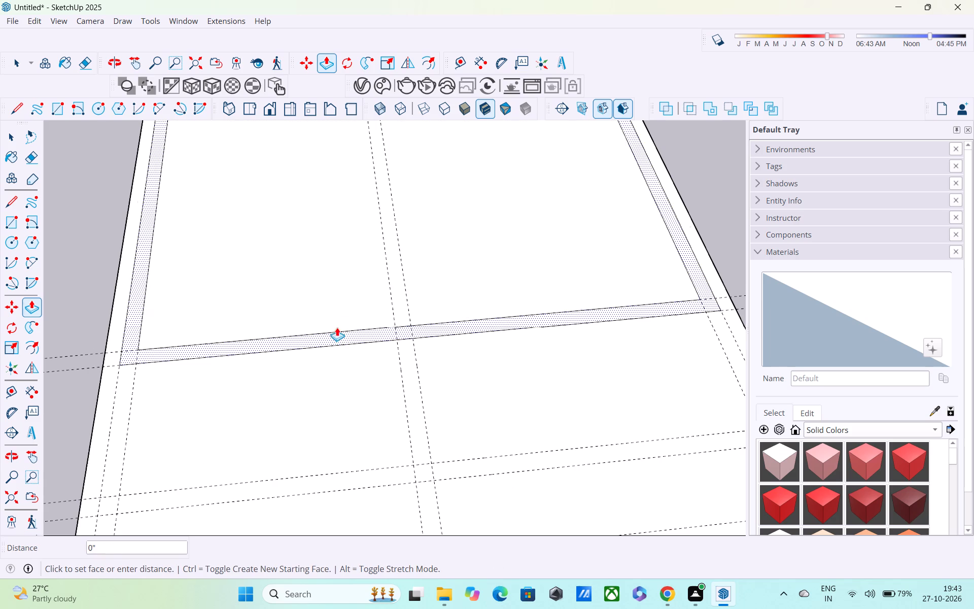
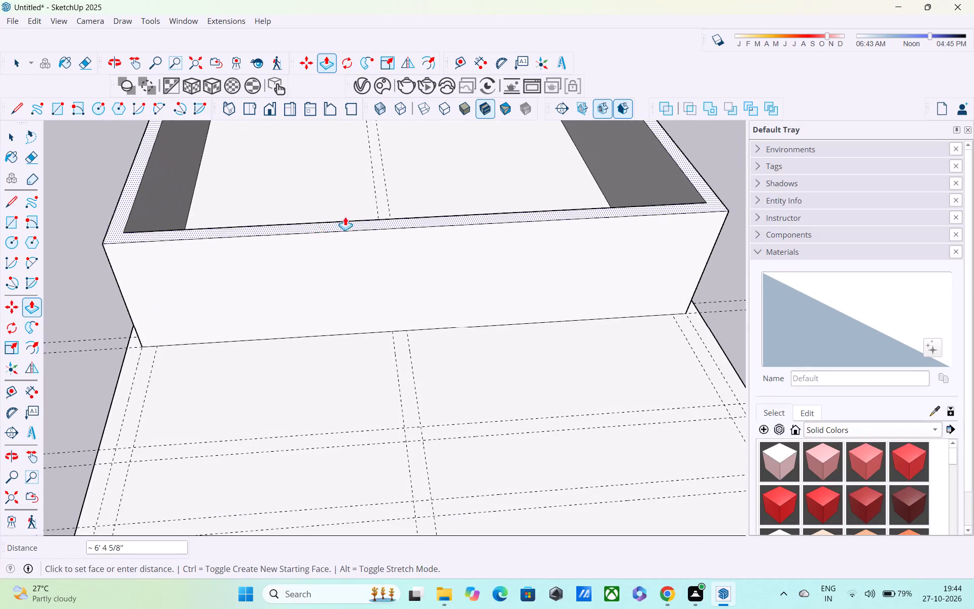
Continue the Push/Pull on the 9" wall ring face, raising it above the footprint to form the rear block's walls.
{"action": "scroll", "coordinate": [344, 212], "scroll_direction": "up", "scroll_amount": 1}
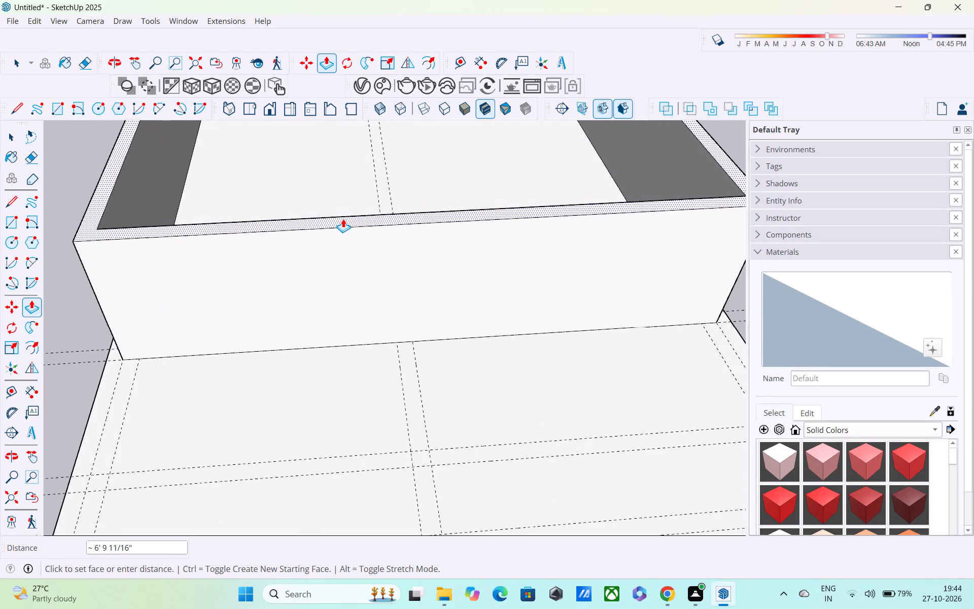
{"action": "key", "text": "Escape"}
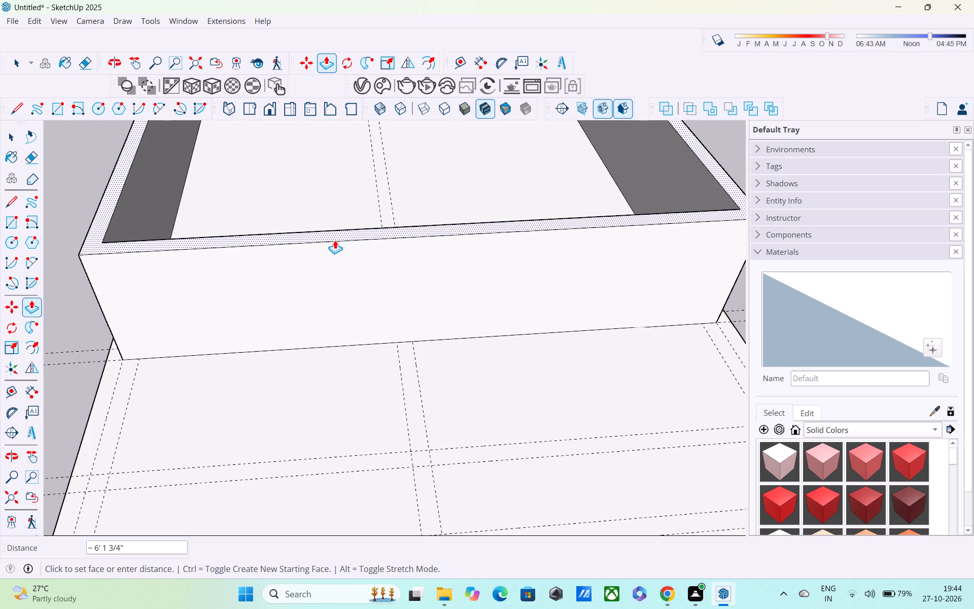
{"action": "middle_click_drag", "start_coordinate": [335, 240], "coordinate": [364, 366], "text": "shift"}
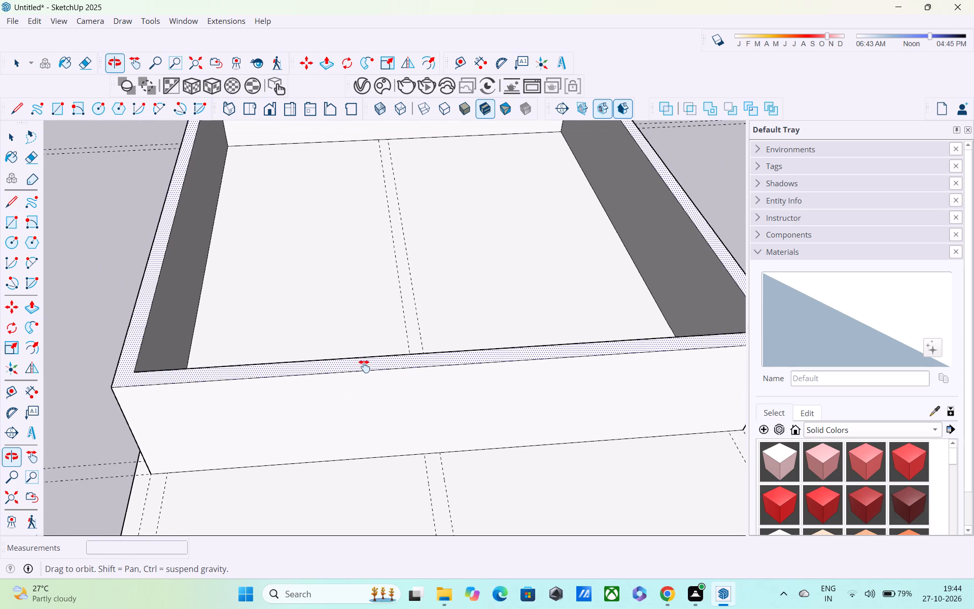
{"action": "middle_click_drag", "start_coordinate": [364, 366], "coordinate": [359, 350], "text": "shift"}
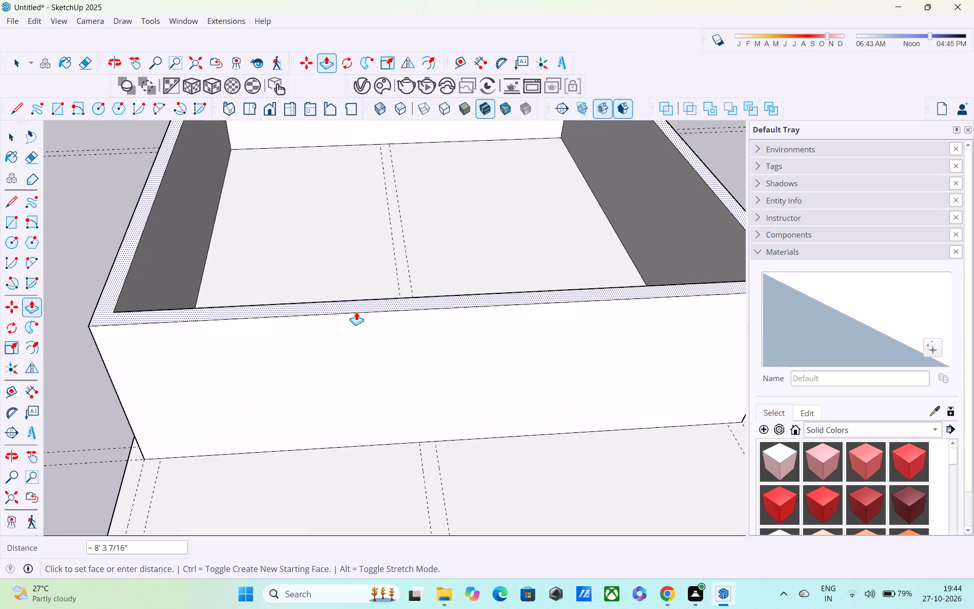
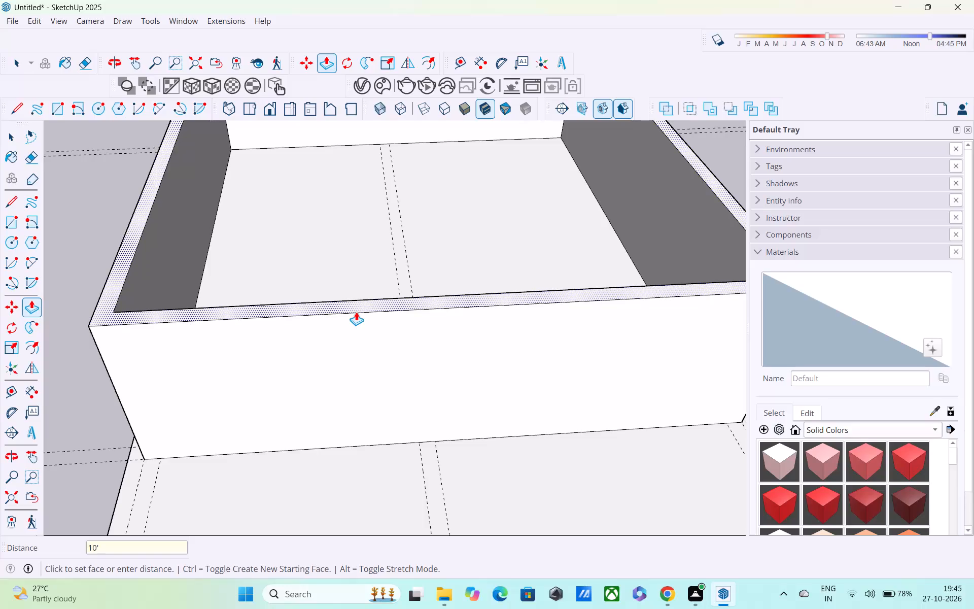
Finish the Push/Pull on the 9" wall ring with a height of 10'.
{"action": "key", "text": "Return"}
{"action": "scroll", "coordinate": [356, 312], "scroll_direction": "down", "scroll_amount": 5}
{"action": "middle_click_drag", "start_coordinate": [348, 332], "coordinate": [339, 286]}
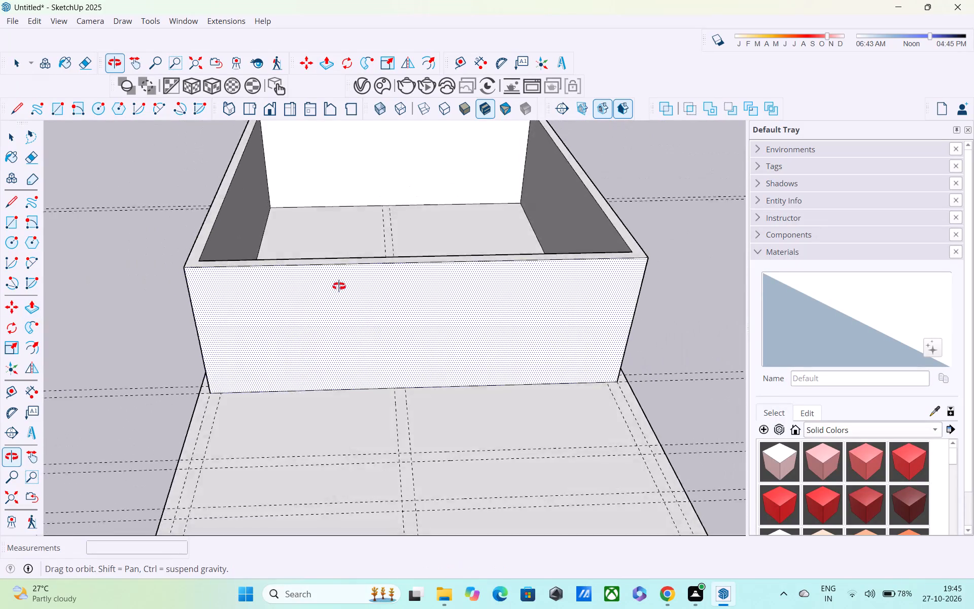
{"action": "middle_click_drag", "start_coordinate": [339, 286], "coordinate": [337, 253]}
{"action": "scroll", "coordinate": [332, 247], "scroll_direction": "down", "scroll_amount": 4}
{"action": "middle_click_drag", "start_coordinate": [333, 285], "coordinate": [341, 401], "text": "shift"}
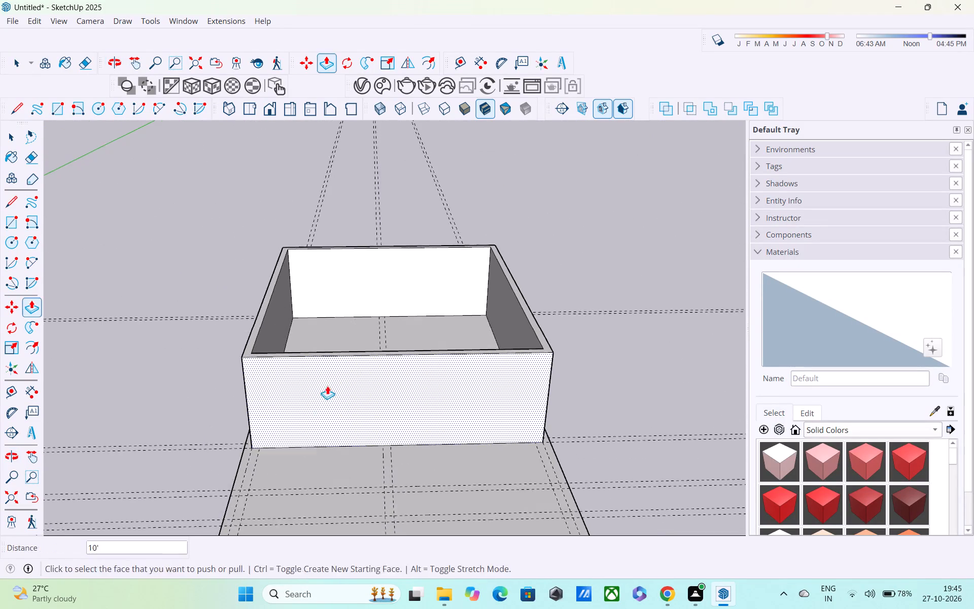
{"action": "middle_click_drag", "start_coordinate": [323, 379], "coordinate": [292, 293]}
{"action": "key", "text": "space"}
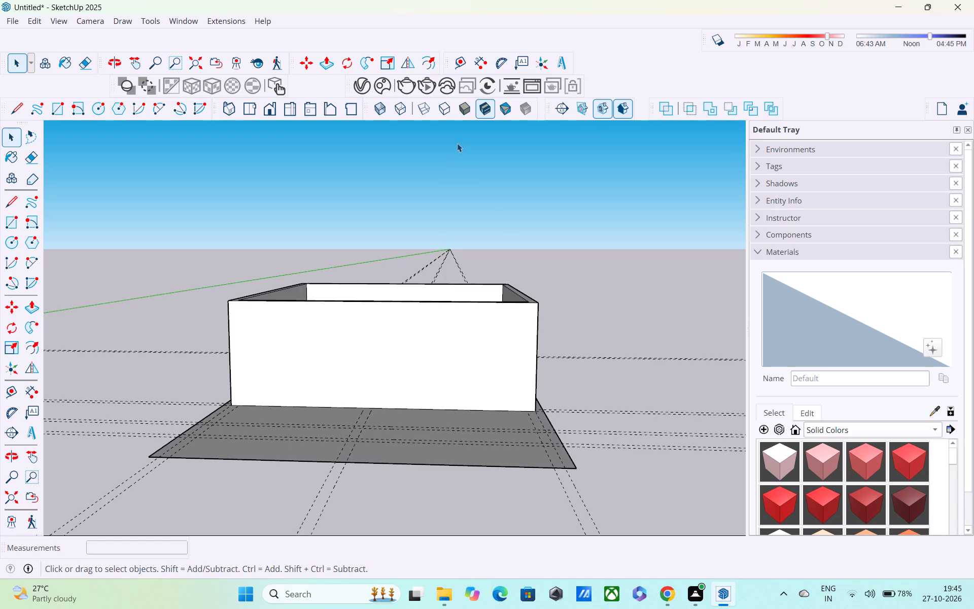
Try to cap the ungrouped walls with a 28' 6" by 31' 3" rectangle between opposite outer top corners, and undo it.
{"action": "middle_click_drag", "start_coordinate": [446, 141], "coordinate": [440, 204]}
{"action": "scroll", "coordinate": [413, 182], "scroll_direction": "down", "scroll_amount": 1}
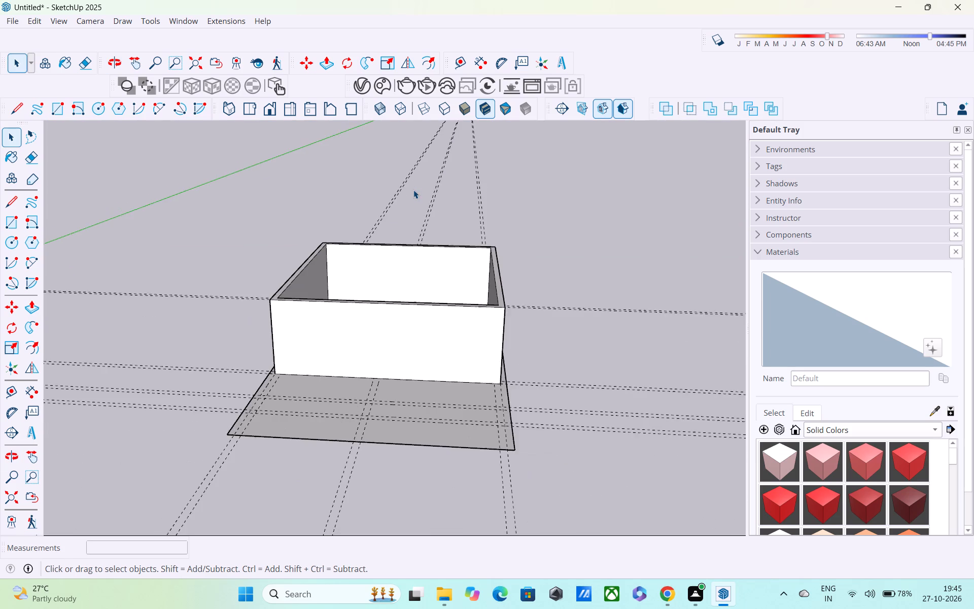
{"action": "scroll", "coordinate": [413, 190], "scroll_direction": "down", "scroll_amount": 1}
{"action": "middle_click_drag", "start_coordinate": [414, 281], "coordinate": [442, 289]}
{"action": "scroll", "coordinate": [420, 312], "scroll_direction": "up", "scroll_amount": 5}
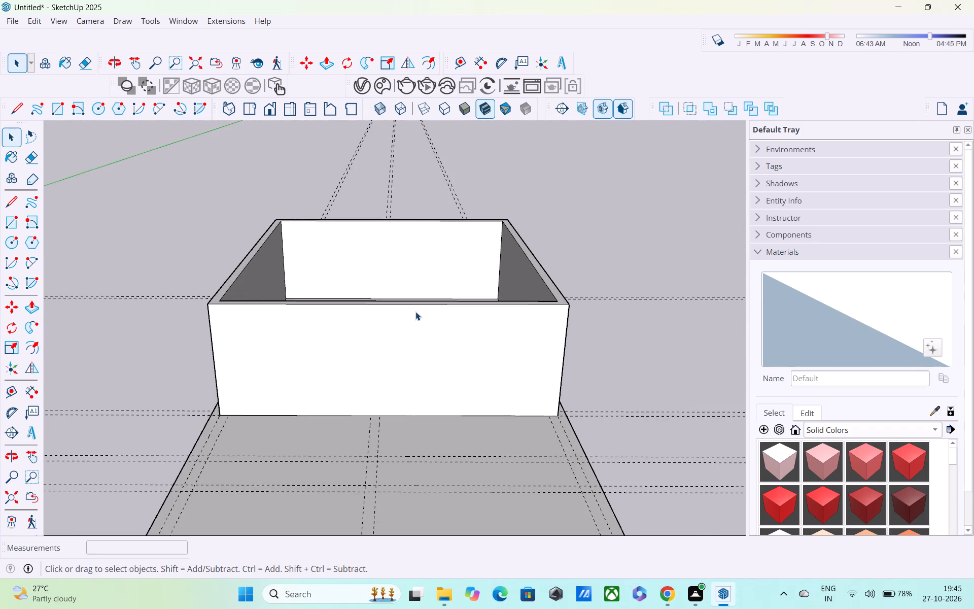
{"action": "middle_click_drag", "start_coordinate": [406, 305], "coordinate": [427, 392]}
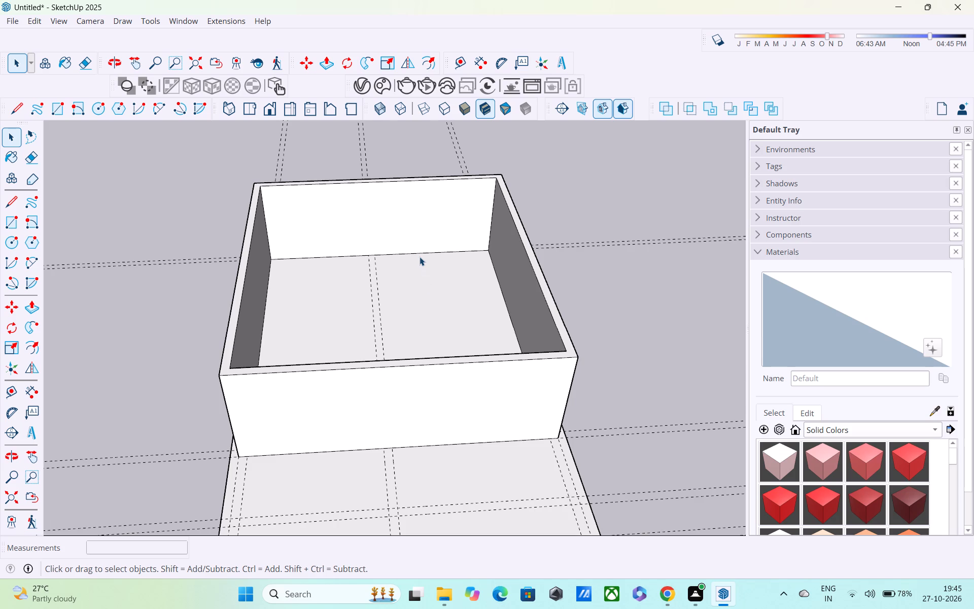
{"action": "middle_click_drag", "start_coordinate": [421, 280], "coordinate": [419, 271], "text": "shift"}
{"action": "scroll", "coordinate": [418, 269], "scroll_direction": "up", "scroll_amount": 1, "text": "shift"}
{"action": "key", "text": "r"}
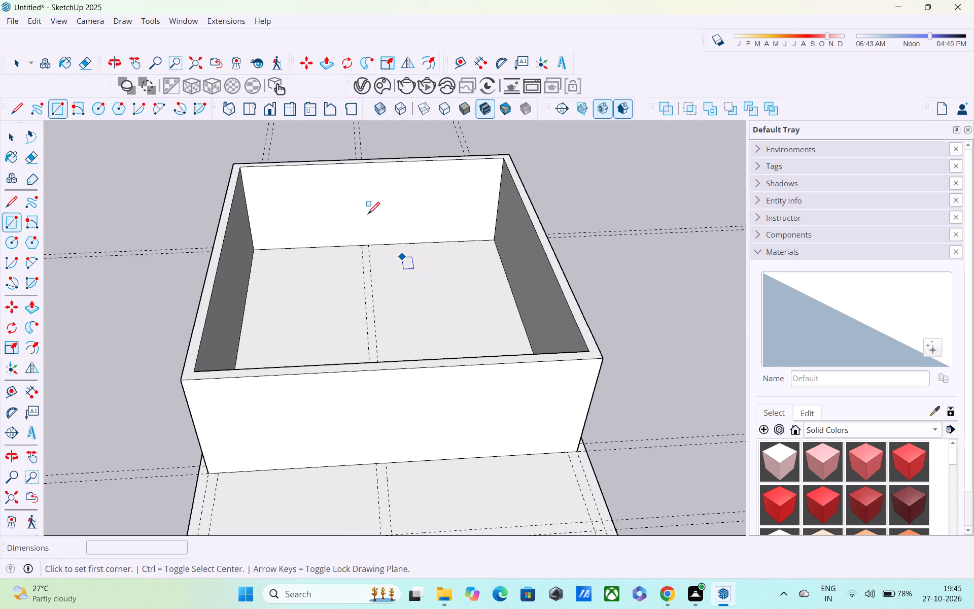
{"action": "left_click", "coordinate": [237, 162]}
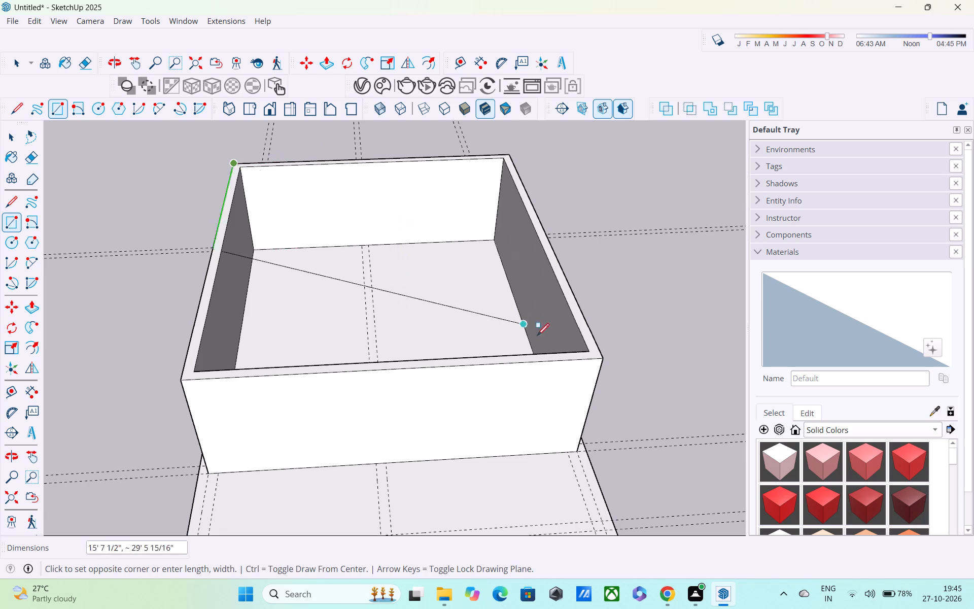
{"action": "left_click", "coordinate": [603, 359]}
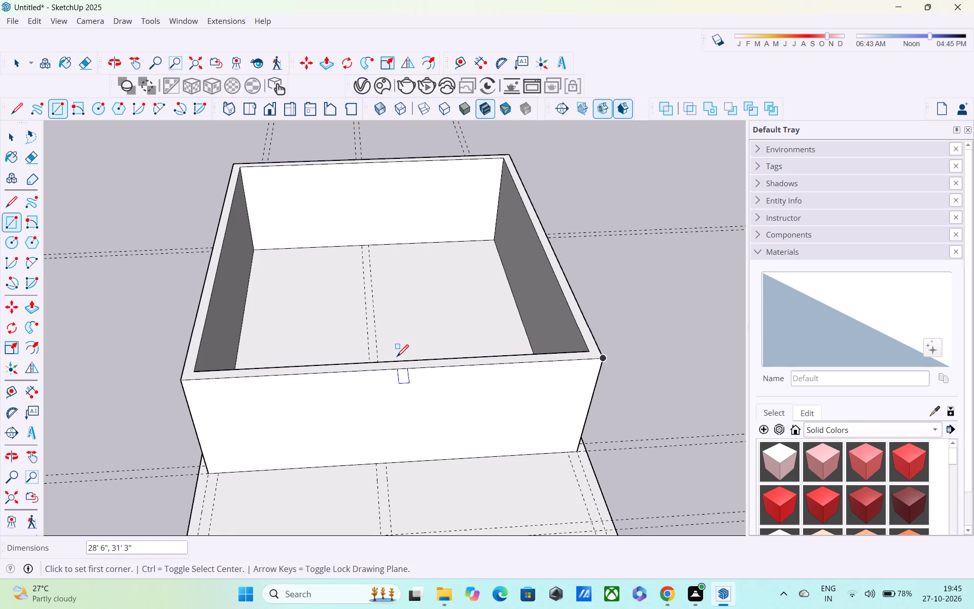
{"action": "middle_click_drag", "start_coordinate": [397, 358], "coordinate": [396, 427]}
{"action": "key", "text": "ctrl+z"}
Group the raised wall geometry, leaving the front footprint face and the footprint's outer edges out of the selection.
{"action": "key", "text": "space"}
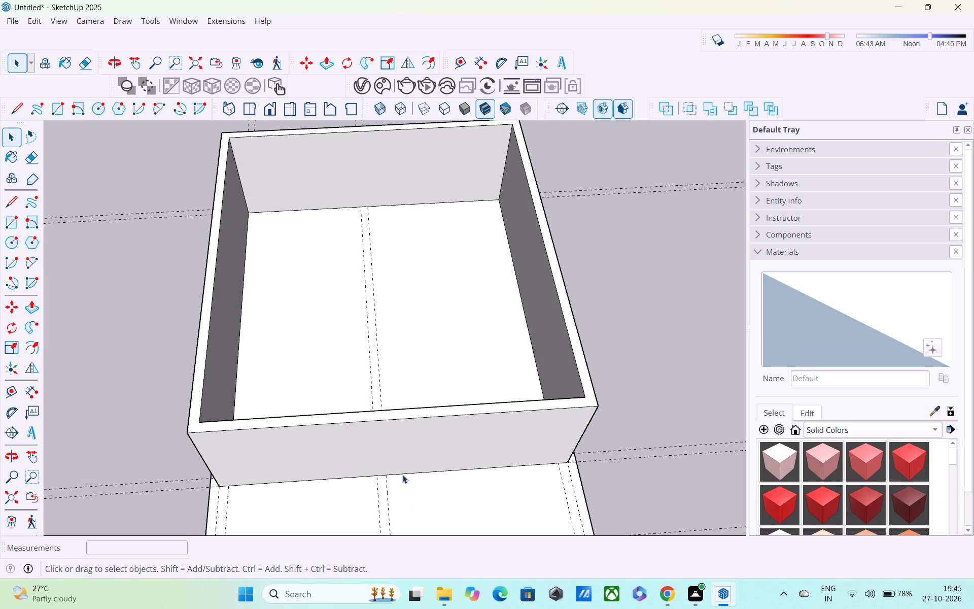
{"action": "triple_click", "coordinate": [385, 445]}
{"action": "middle_click_drag", "start_coordinate": [379, 443], "coordinate": [438, 261]}
{"action": "scroll", "coordinate": [380, 427], "scroll_direction": "down", "scroll_amount": 1}
{"action": "scroll", "coordinate": [435, 289], "scroll_direction": "down", "scroll_amount": 5}
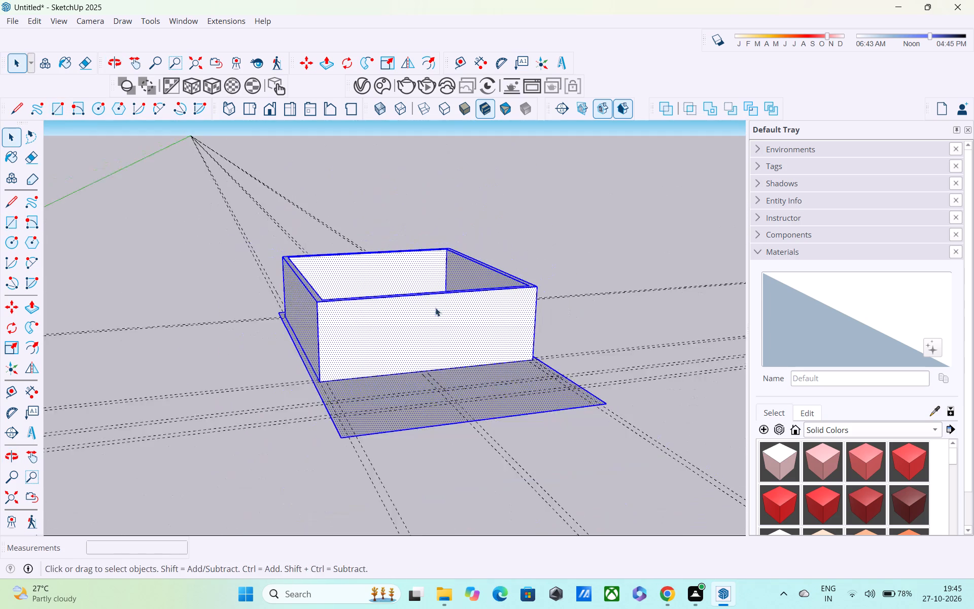
{"action": "middle_click_drag", "start_coordinate": [405, 364], "coordinate": [526, 366]}
{"action": "left_click", "coordinate": [467, 418], "text": "shift"}
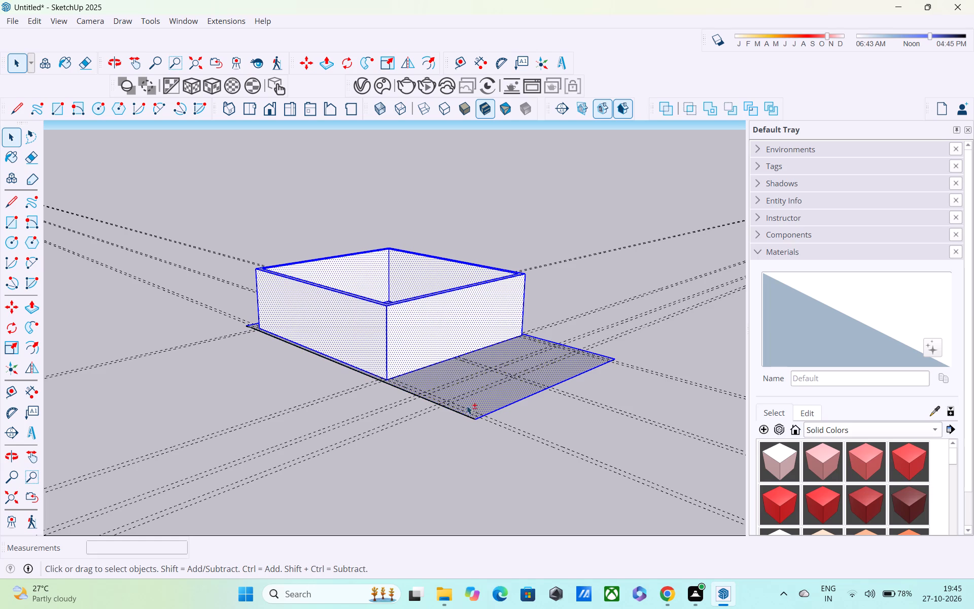
{"action": "left_click", "coordinate": [468, 400], "text": "shift"}
{"action": "left_click", "coordinate": [497, 415], "text": "shift"}
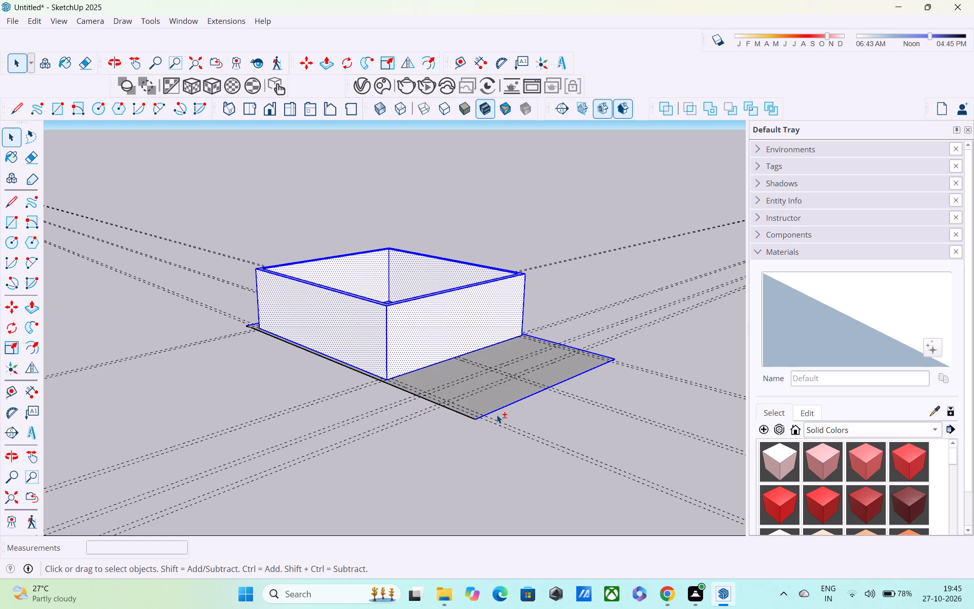
{"action": "left_click", "coordinate": [497, 410], "text": "shift"}
{"action": "middle_click_drag", "start_coordinate": [527, 384], "coordinate": [347, 394]}
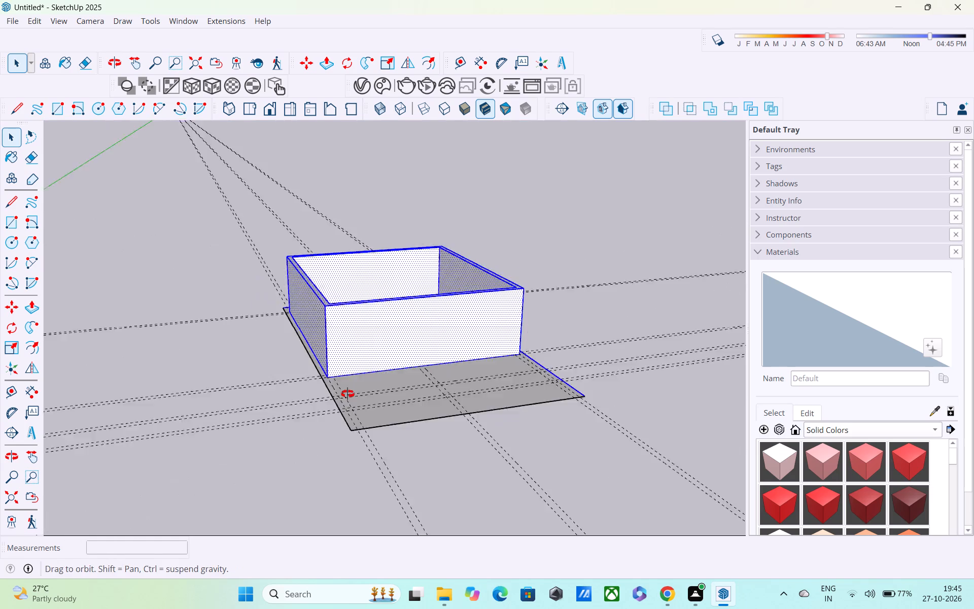
{"action": "middle_click_drag", "start_coordinate": [347, 394], "coordinate": [133, 392]}
{"action": "scroll", "coordinate": [469, 392], "scroll_direction": "up", "scroll_amount": 6}
{"action": "scroll", "coordinate": [355, 394], "scroll_direction": "up", "scroll_amount": 3, "text": "shift"}
{"action": "left_click", "coordinate": [340, 391], "text": "shift"}
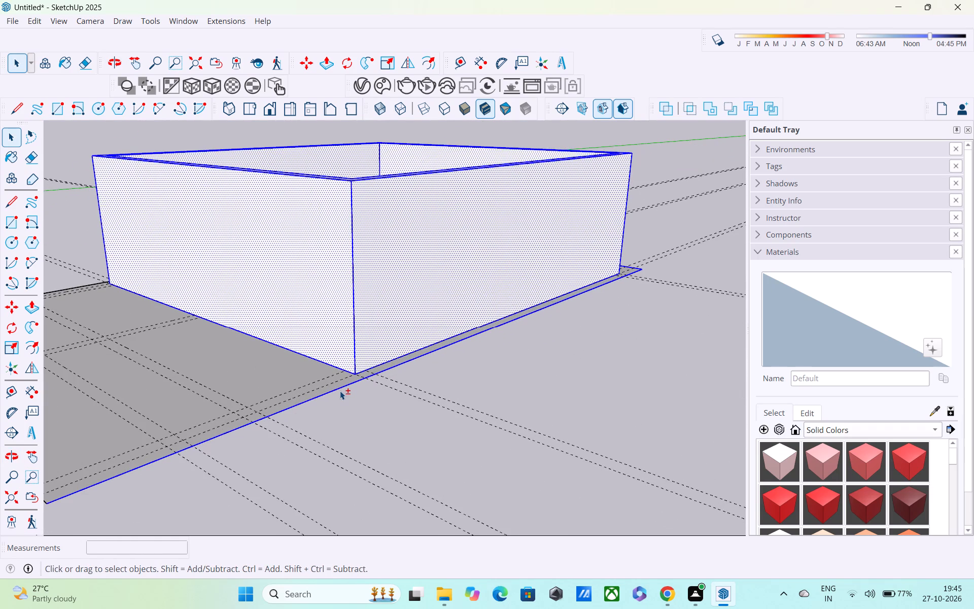
{"action": "scroll", "coordinate": [440, 354], "scroll_direction": "down", "scroll_amount": 5}
{"action": "middle_click_drag", "start_coordinate": [474, 336], "coordinate": [0, 380]}
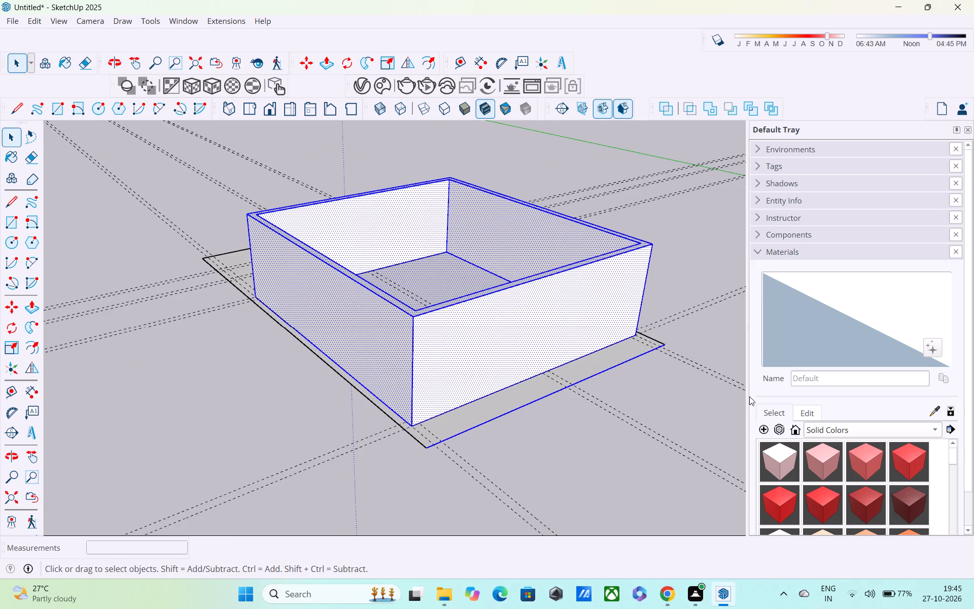
{"action": "scroll", "coordinate": [749, 396], "scroll_direction": "up", "scroll_amount": 5, "text": "shift"}
{"action": "left_click", "coordinate": [482, 404], "text": "shift"}
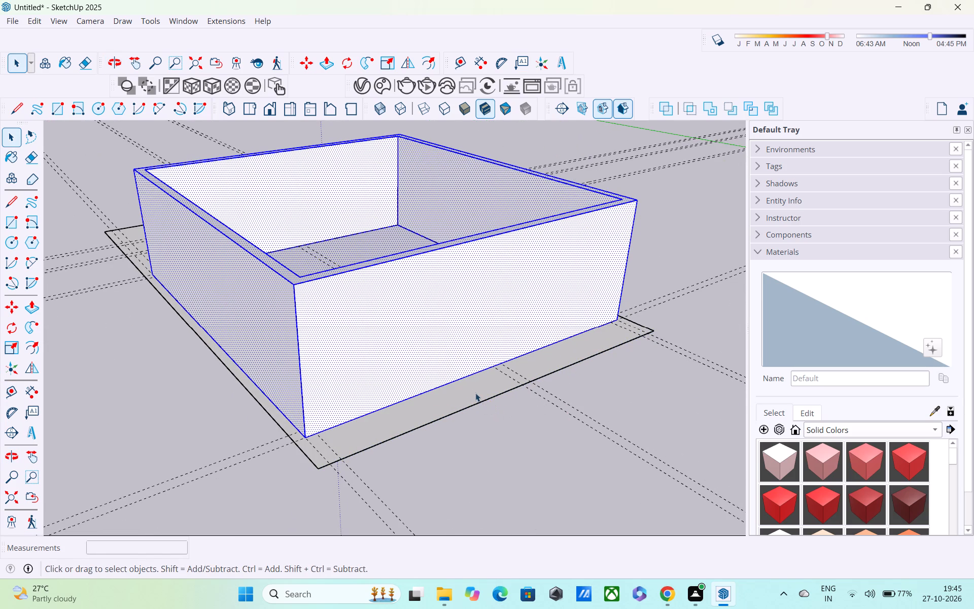
{"action": "right_click", "coordinate": [458, 363]}
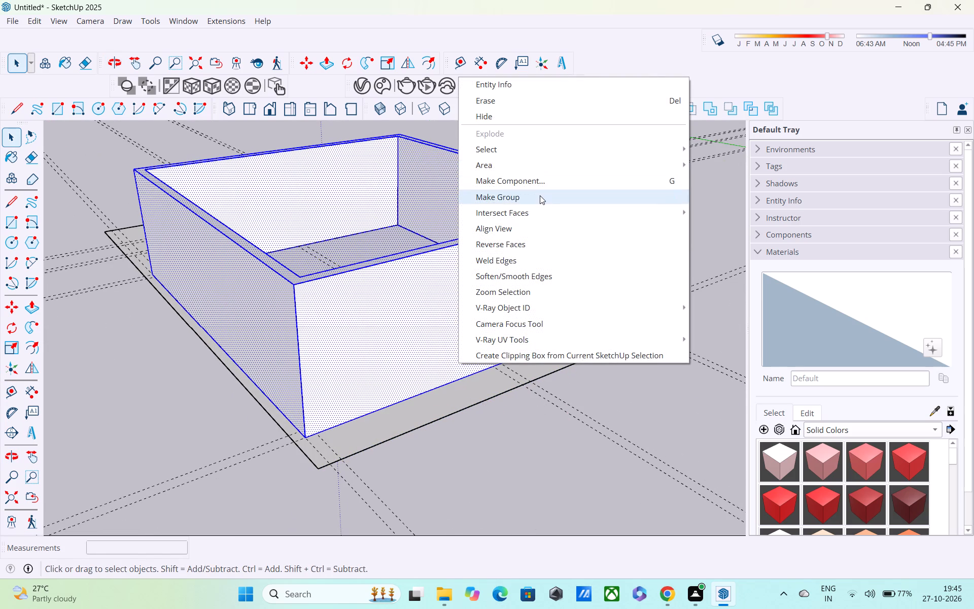
{"action": "left_click", "coordinate": [539, 196]}
Draw a rectangle over the wall group's top, from one outer corner to the diagonally opposite outer corner.
{"action": "middle_click_drag", "start_coordinate": [277, 429], "coordinate": [607, 390]}
{"action": "middle_click_drag", "start_coordinate": [213, 407], "coordinate": [699, 545]}
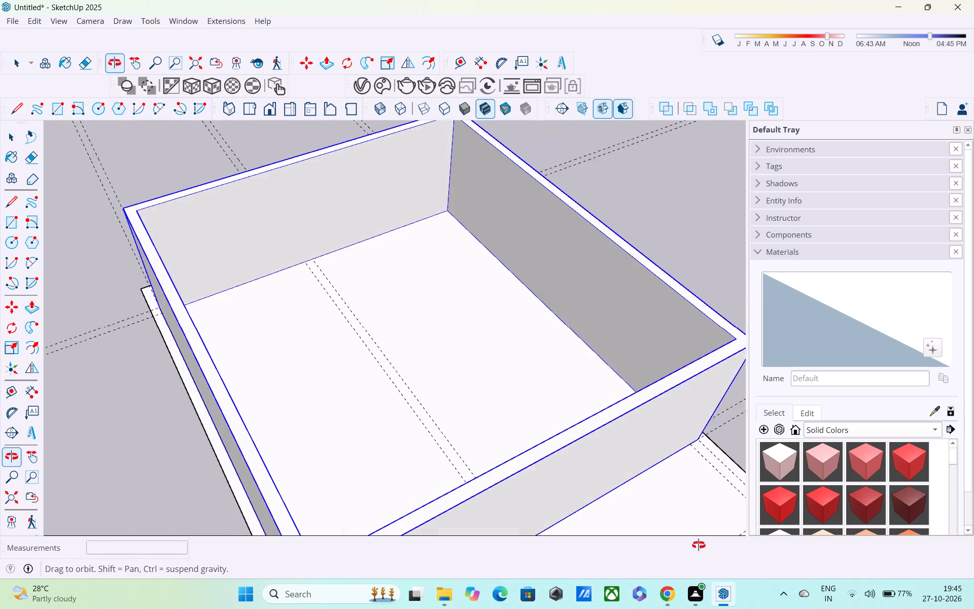
{"action": "middle_click_drag", "start_coordinate": [699, 545], "coordinate": [644, 548]}
{"action": "scroll", "coordinate": [644, 548], "scroll_direction": "down", "scroll_amount": 1}
{"action": "key", "text": "r"}
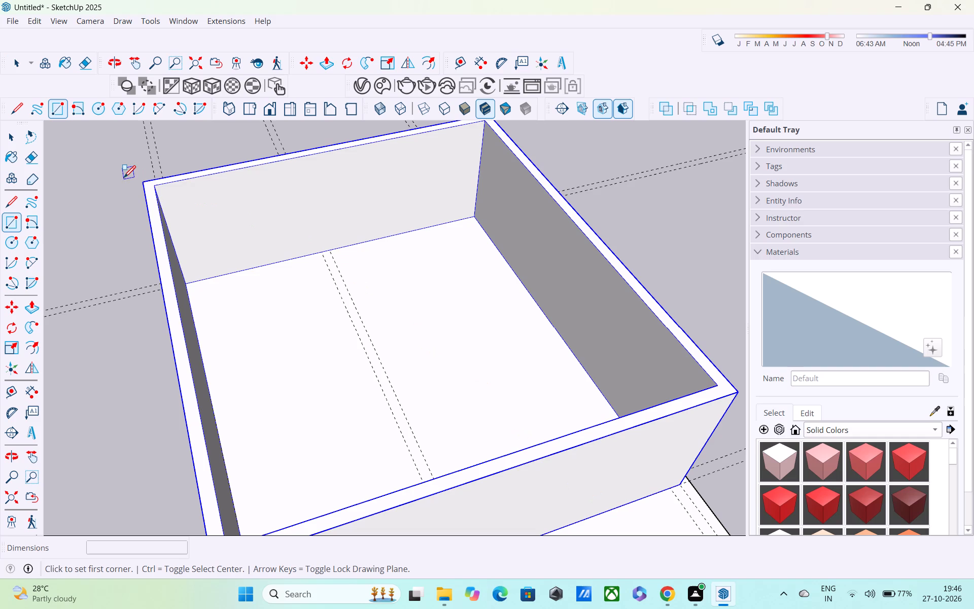
{"action": "left_click", "coordinate": [143, 185]}
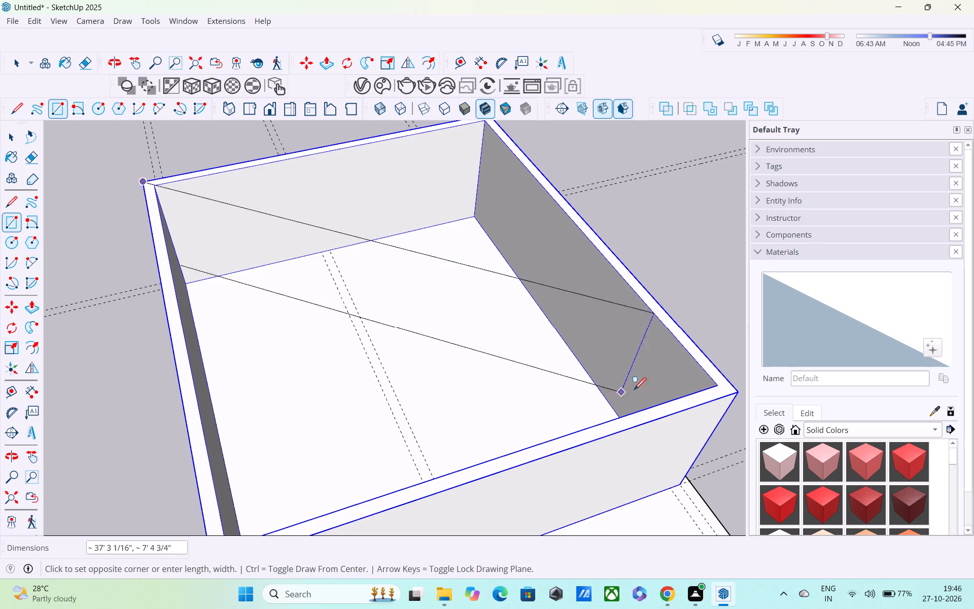
{"action": "left_click", "coordinate": [736, 390]}
{"action": "middle_click_drag", "start_coordinate": [617, 396], "coordinate": [526, 311]}
{"action": "key", "text": "space"}
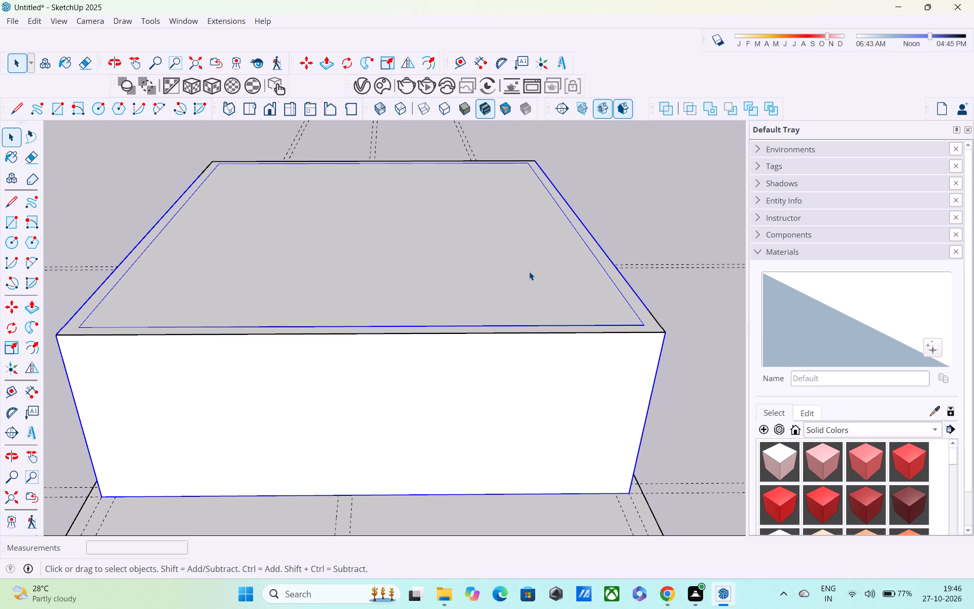
{"action": "scroll", "coordinate": [529, 275], "scroll_direction": "down", "scroll_amount": 2}
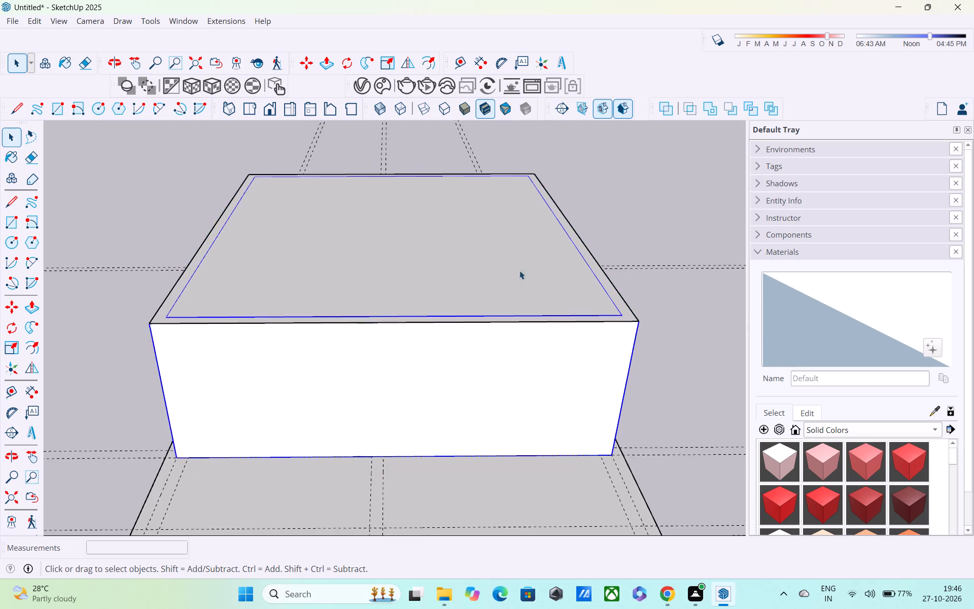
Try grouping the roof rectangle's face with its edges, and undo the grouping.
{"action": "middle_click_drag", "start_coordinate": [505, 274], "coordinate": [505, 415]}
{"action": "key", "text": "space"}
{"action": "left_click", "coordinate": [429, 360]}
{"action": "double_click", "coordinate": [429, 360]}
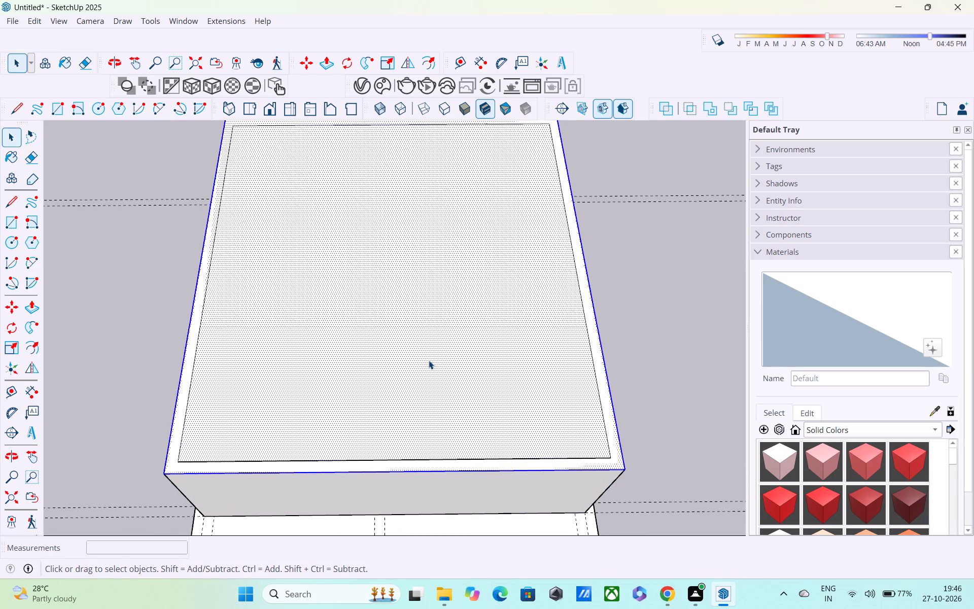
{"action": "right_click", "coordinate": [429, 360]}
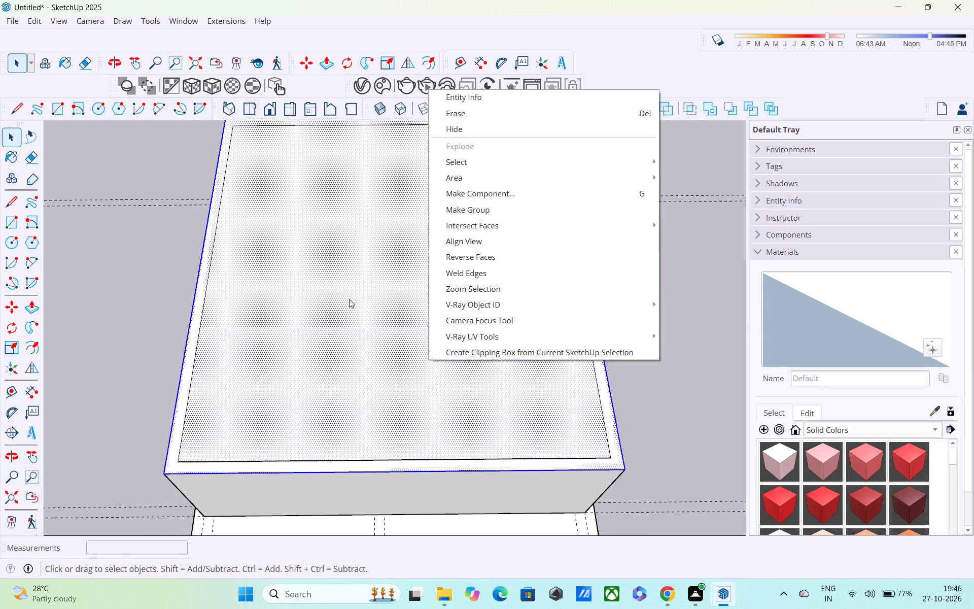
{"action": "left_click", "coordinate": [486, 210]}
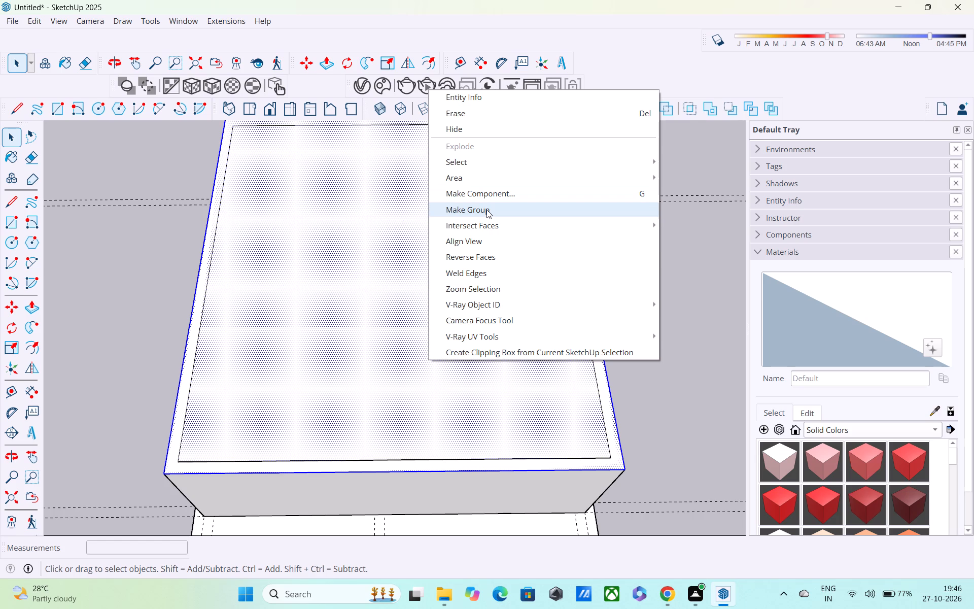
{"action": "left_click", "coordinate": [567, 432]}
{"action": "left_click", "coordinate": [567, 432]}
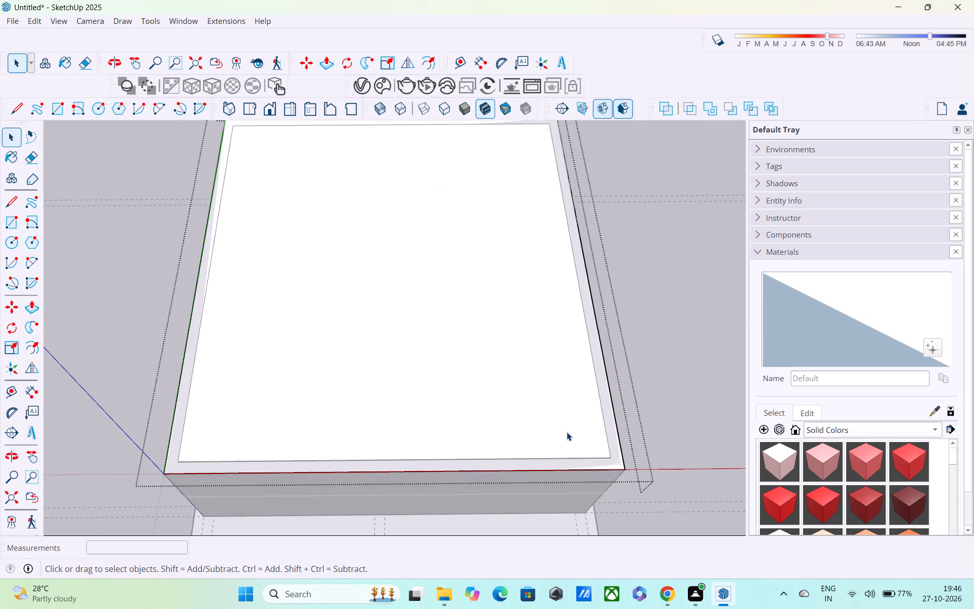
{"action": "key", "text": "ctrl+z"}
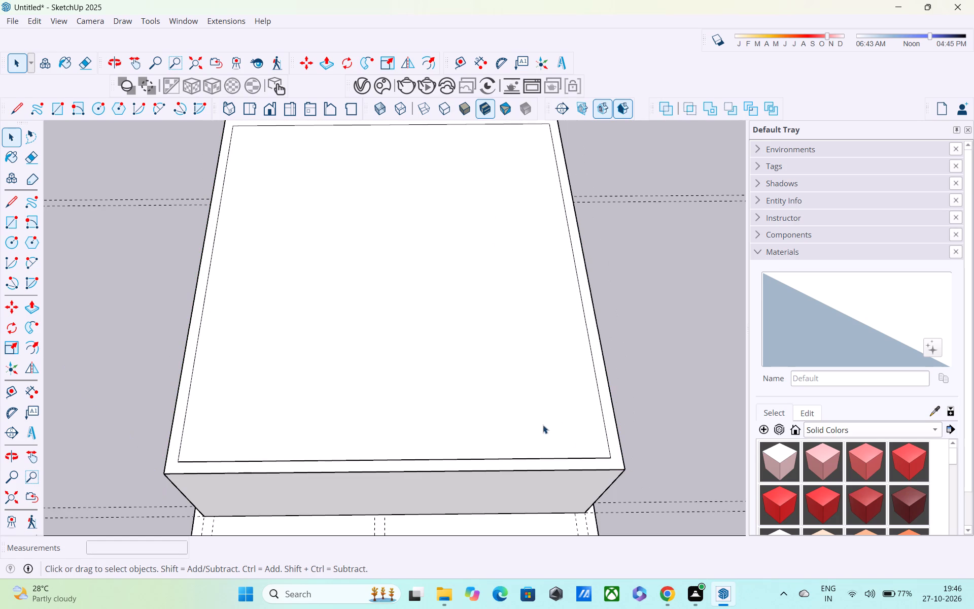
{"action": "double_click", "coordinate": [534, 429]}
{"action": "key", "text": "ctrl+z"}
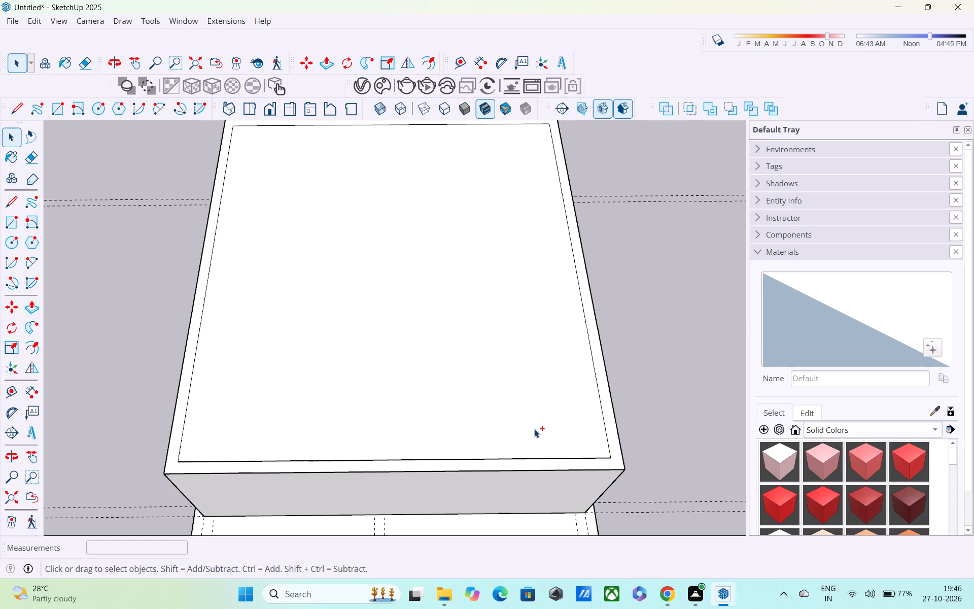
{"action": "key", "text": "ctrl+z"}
Move the roof rectangle with its edges off the walls to the empty area beside the block, about 45' 6" away.
{"action": "left_click", "coordinate": [527, 422]}
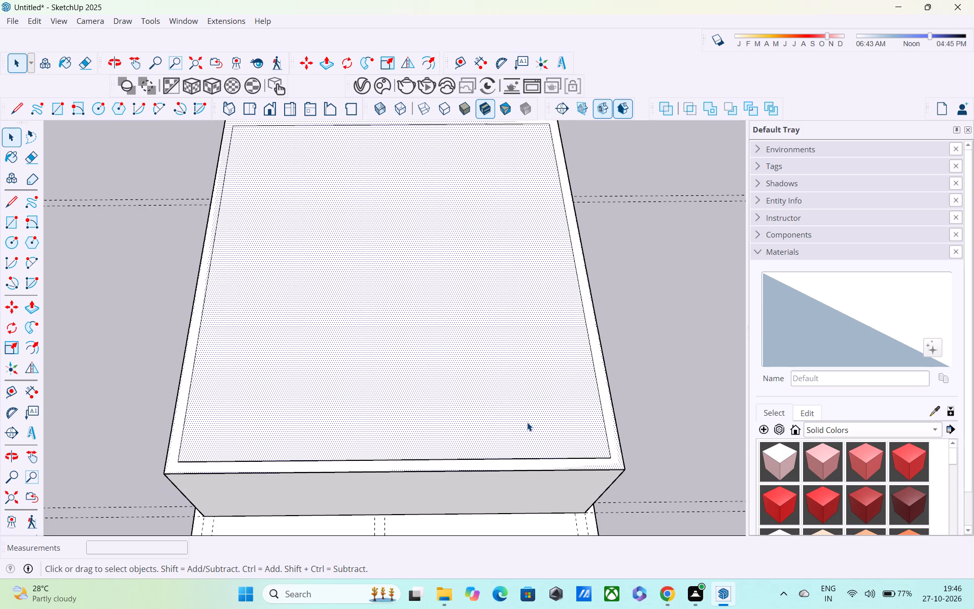
{"action": "double_click", "coordinate": [527, 422]}
{"action": "key", "text": "m"}
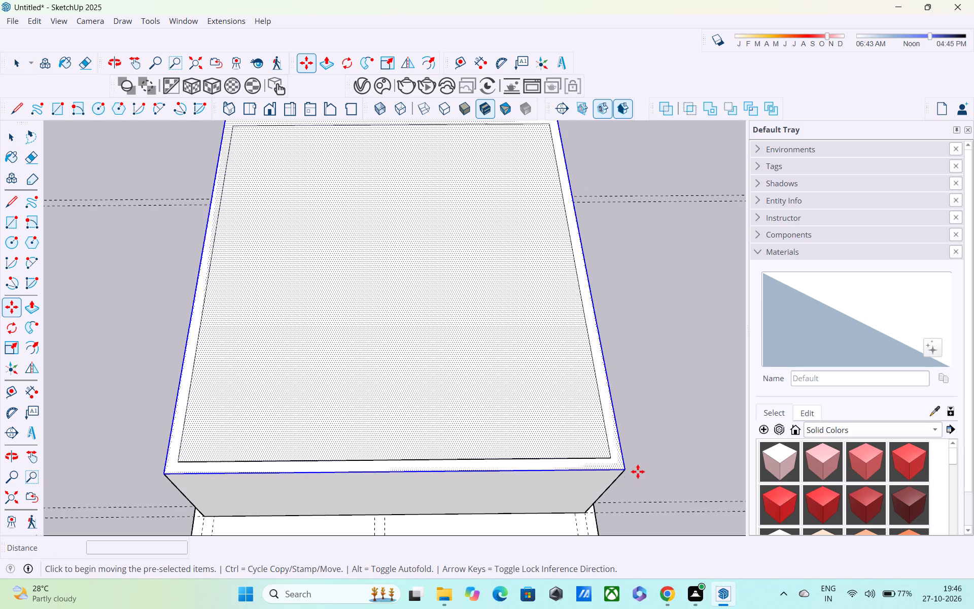
{"action": "left_click", "coordinate": [628, 468]}
{"action": "scroll", "coordinate": [679, 389], "scroll_direction": "down", "scroll_amount": 3}
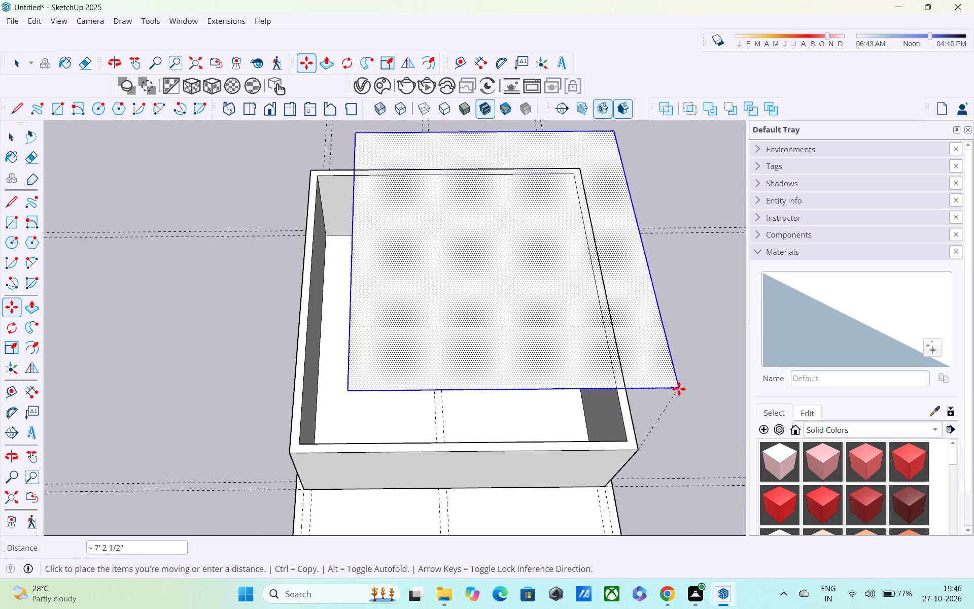
{"action": "middle_click_drag", "start_coordinate": [679, 389], "coordinate": [328, 426], "text": "shift"}
{"action": "middle_click_drag", "start_coordinate": [739, 311], "coordinate": [632, 311], "text": "shift"}
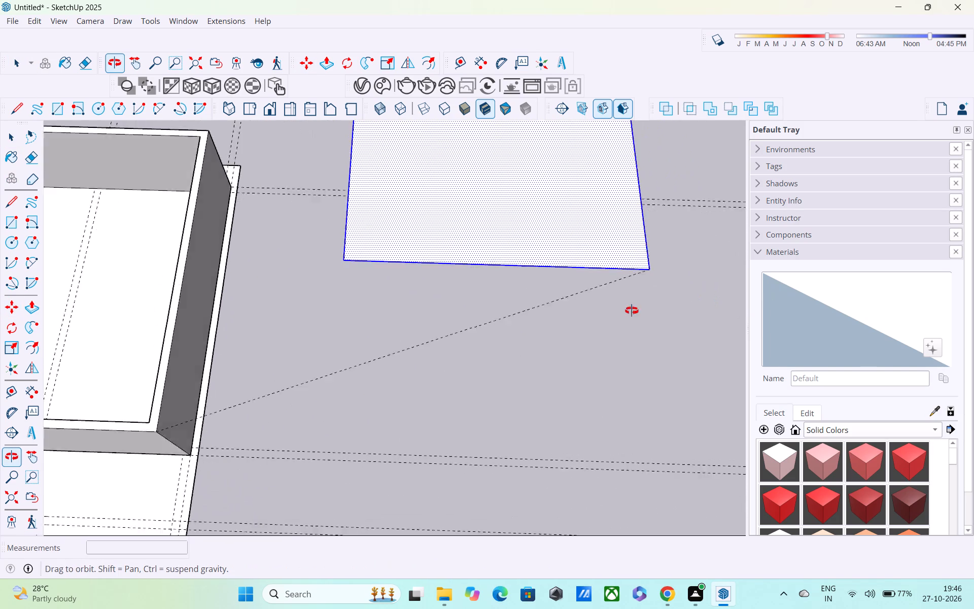
{"action": "middle_click_drag", "start_coordinate": [632, 311], "coordinate": [590, 103], "text": "shift"}
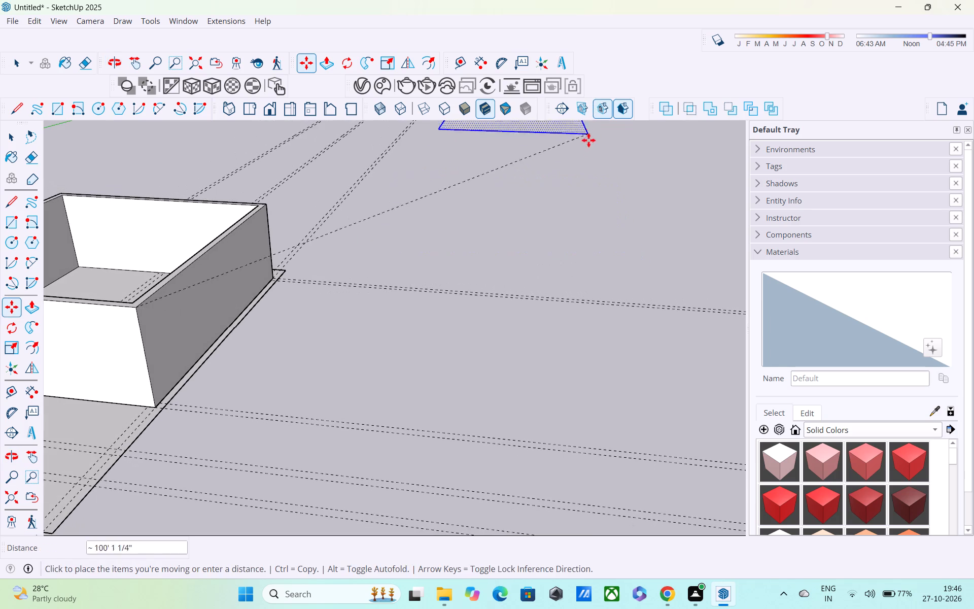
{"action": "left_click", "coordinate": [658, 286]}
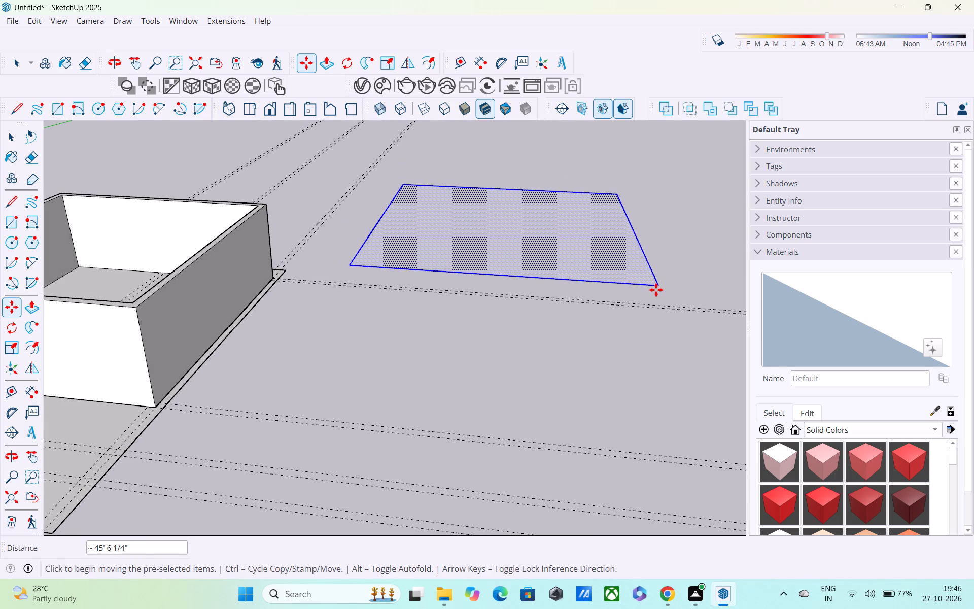
Push/Pull the roof rectangle beside the block upward by 10" to form a slab.
{"action": "key", "text": "p"}
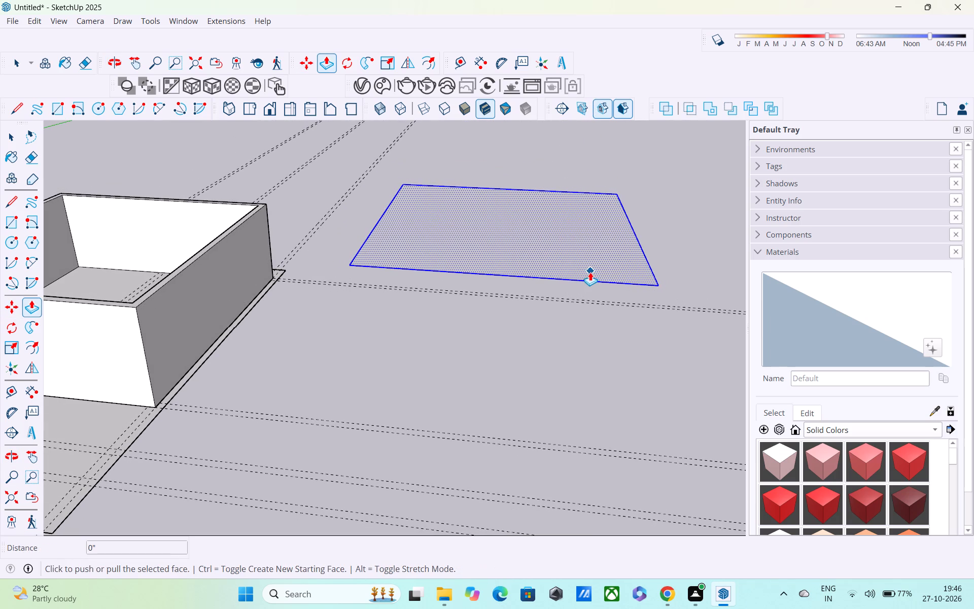
{"action": "left_click", "coordinate": [584, 252]}
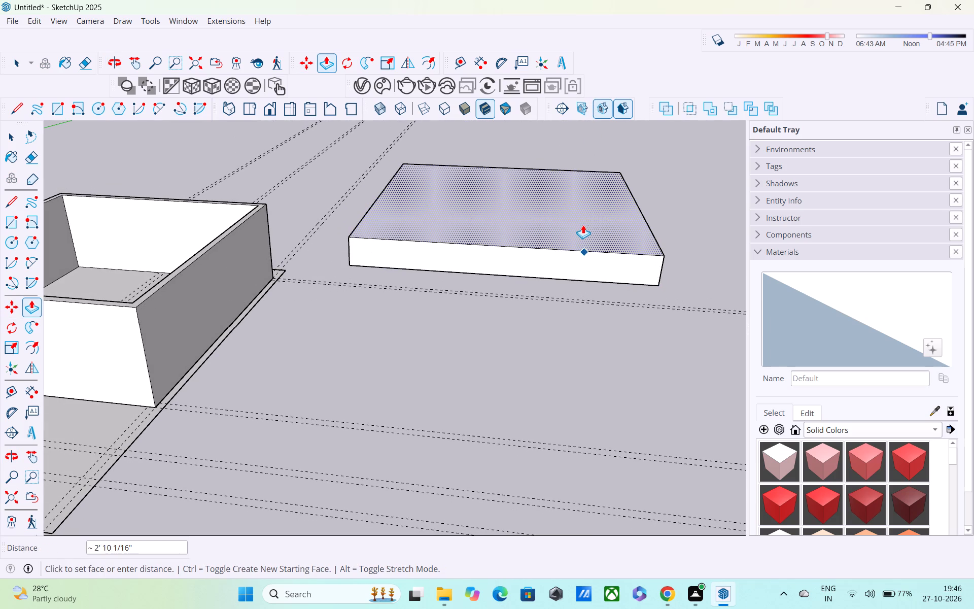
{"action": "type", "text": "10\""}
{"action": "key", "text": "Return"}
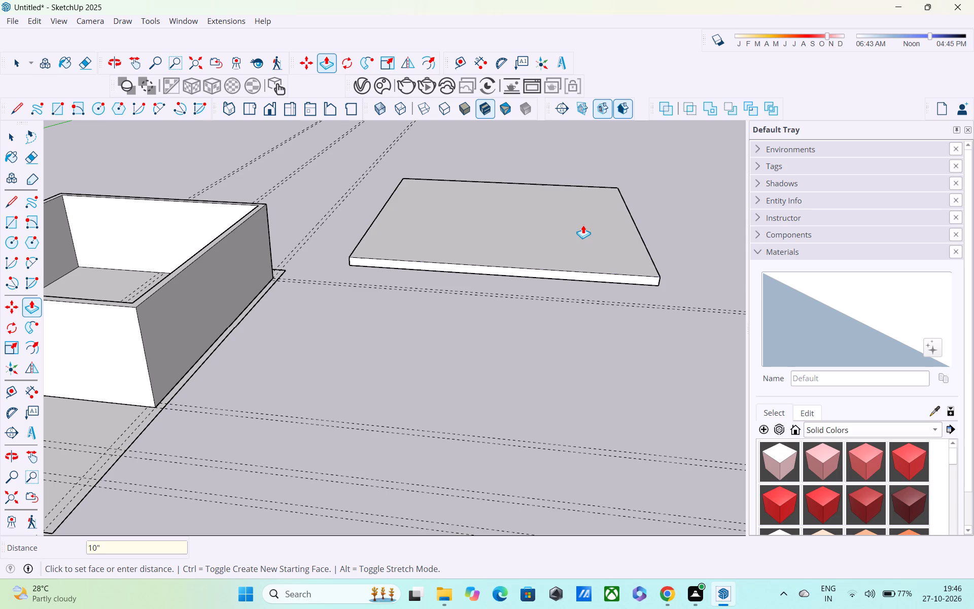
Group all faces and edges of the 10" roof slab.
{"action": "middle_click_drag", "start_coordinate": [584, 314], "coordinate": [583, 233]}
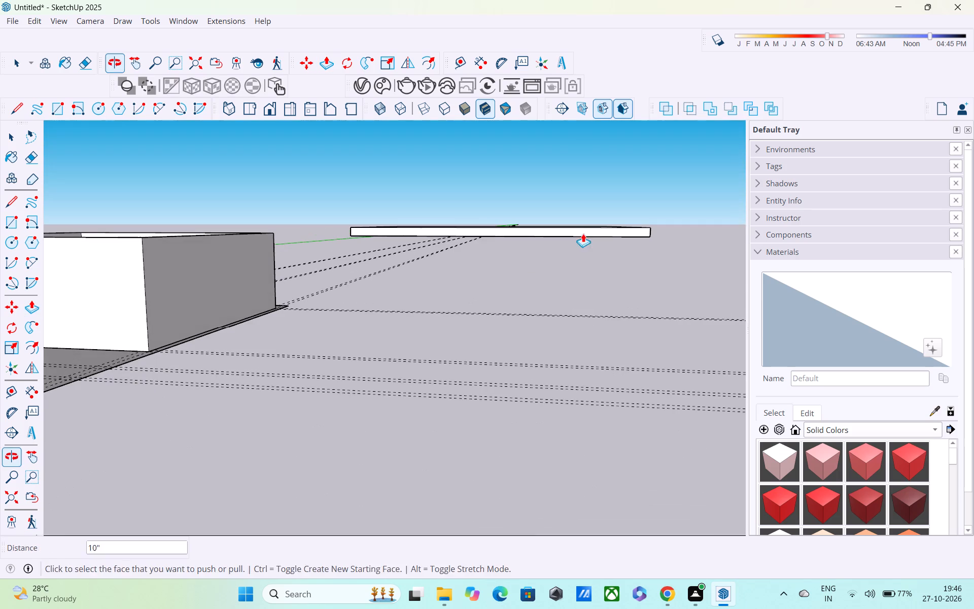
{"action": "middle_click_drag", "start_coordinate": [583, 233], "coordinate": [583, 232]}
{"action": "key", "text": "space"}
{"action": "double_click", "coordinate": [566, 227]}
{"action": "double_click", "coordinate": [585, 235]}
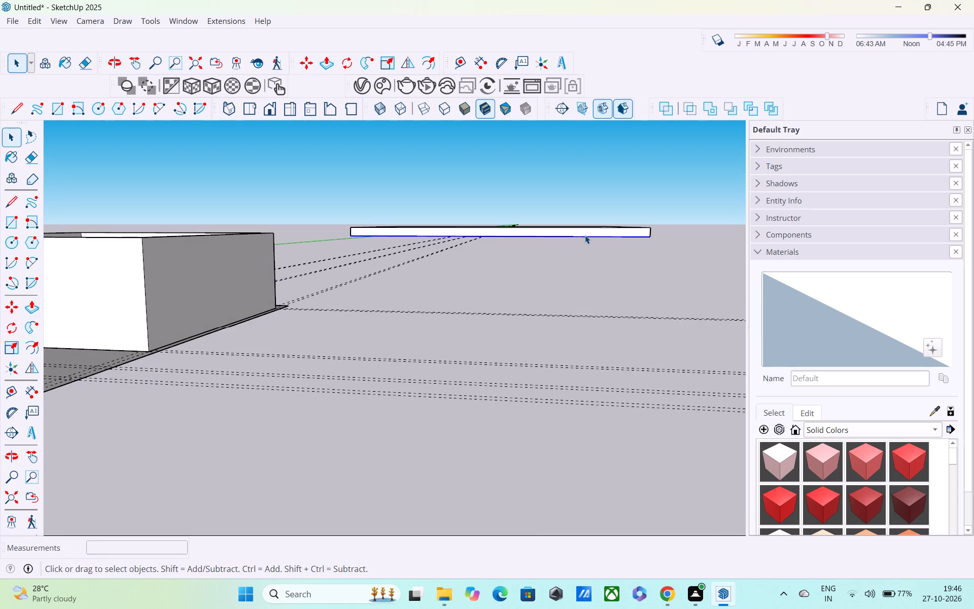
{"action": "double_click", "coordinate": [585, 235]}
{"action": "scroll", "coordinate": [587, 234], "scroll_direction": "down", "scroll_amount": 1}
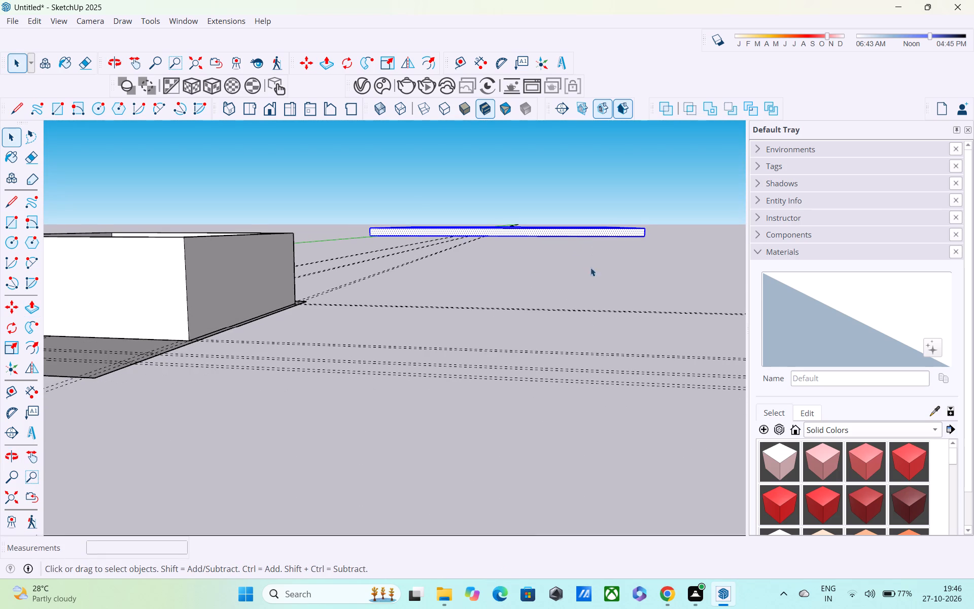
{"action": "middle_click_drag", "start_coordinate": [563, 258], "coordinate": [543, 293]}
{"action": "right_click", "coordinate": [535, 256]}
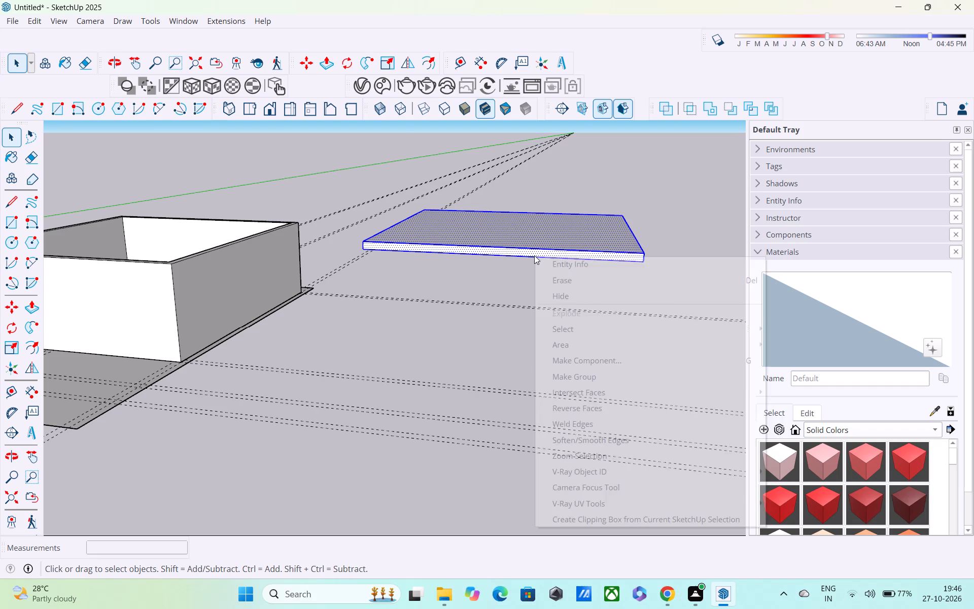
{"action": "left_click", "coordinate": [609, 377]}
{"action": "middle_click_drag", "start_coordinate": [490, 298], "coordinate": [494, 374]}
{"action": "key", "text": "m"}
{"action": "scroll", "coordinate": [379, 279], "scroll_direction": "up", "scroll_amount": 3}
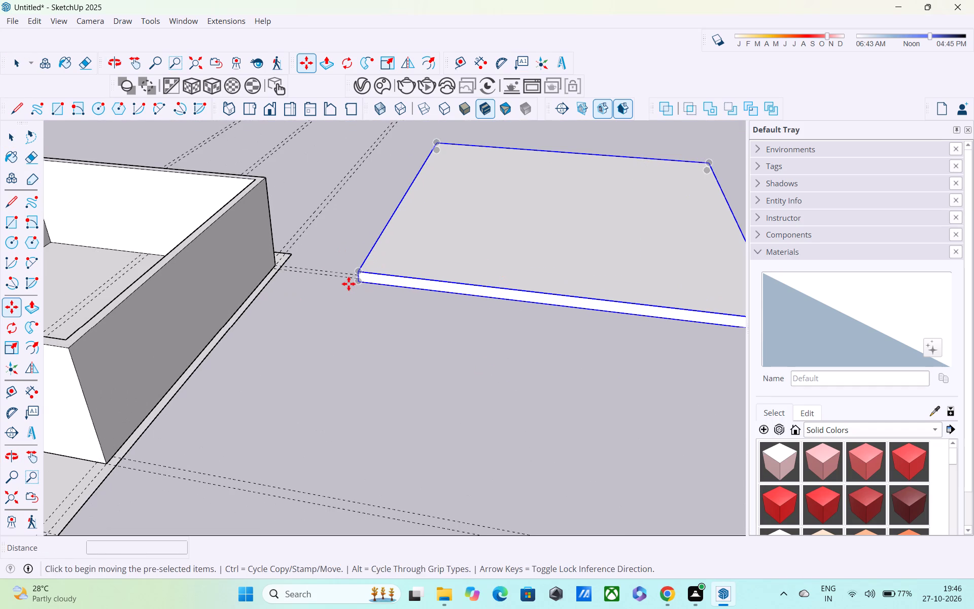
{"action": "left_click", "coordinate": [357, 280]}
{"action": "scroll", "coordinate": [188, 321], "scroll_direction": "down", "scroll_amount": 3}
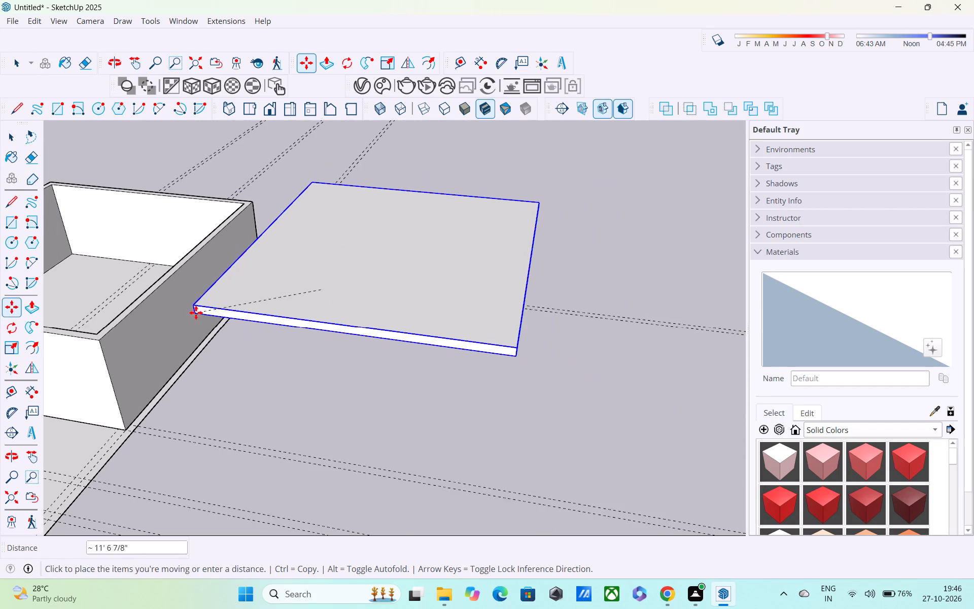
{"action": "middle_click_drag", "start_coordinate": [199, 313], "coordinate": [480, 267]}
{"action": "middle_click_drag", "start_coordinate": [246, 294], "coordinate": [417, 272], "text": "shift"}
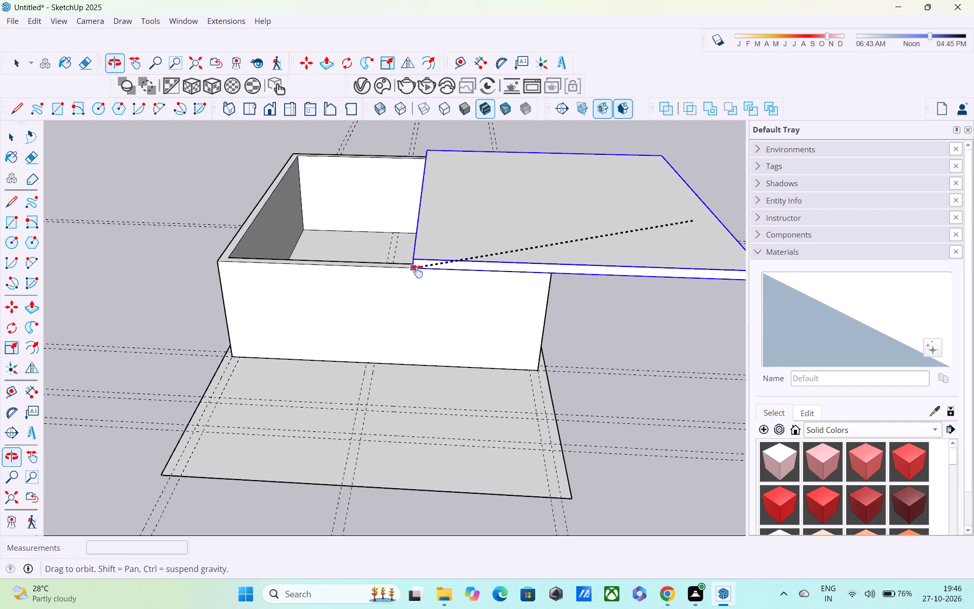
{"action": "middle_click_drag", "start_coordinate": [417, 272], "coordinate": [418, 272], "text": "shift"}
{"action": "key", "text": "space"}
Copy the wall group from its front bottom corner to the empty area behind the block, about 117' 10" away.
{"action": "scroll", "coordinate": [439, 249], "scroll_direction": "down", "scroll_amount": 4}
{"action": "double_click", "coordinate": [466, 280]}
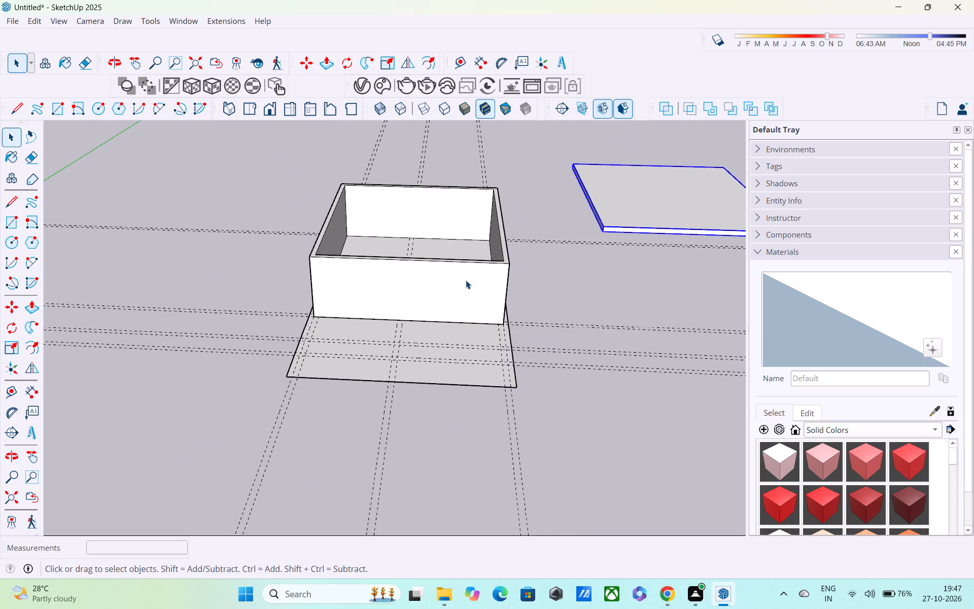
{"action": "left_click", "coordinate": [216, 264]}
{"action": "left_click", "coordinate": [334, 297]}
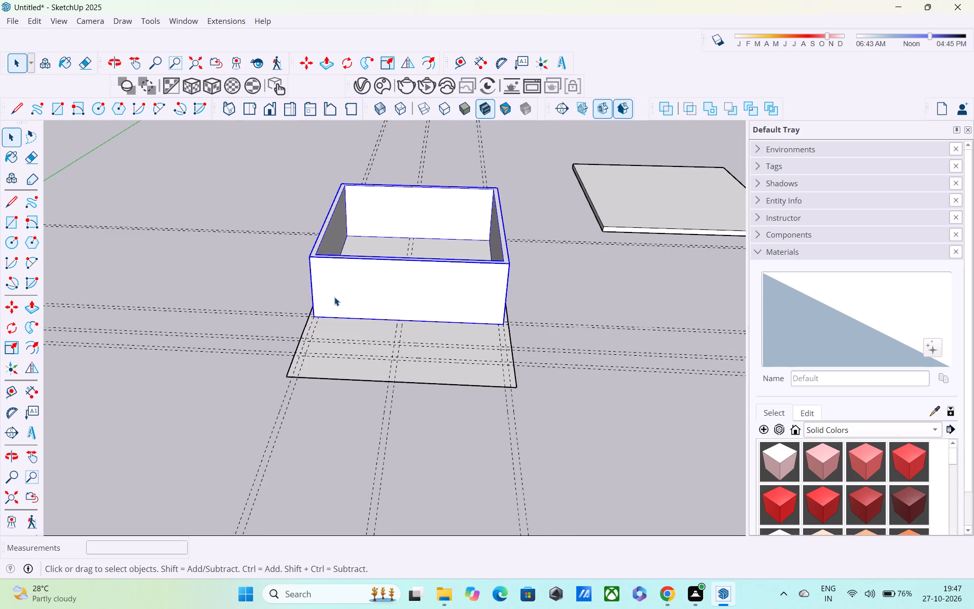
{"action": "key", "text": "m"}
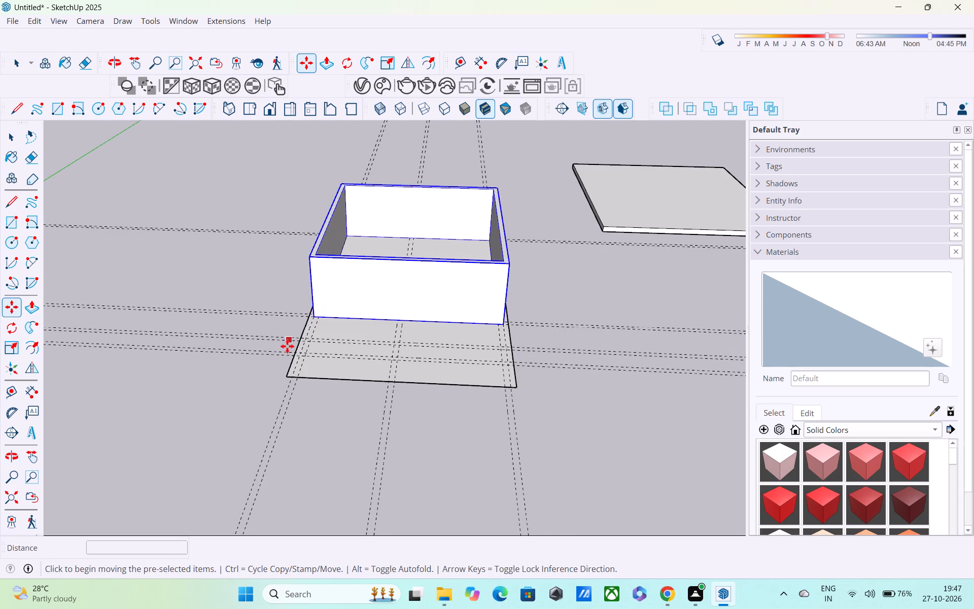
{"action": "left_click", "coordinate": [311, 314]}
{"action": "scroll", "coordinate": [173, 205], "scroll_direction": "down", "scroll_amount": 2}
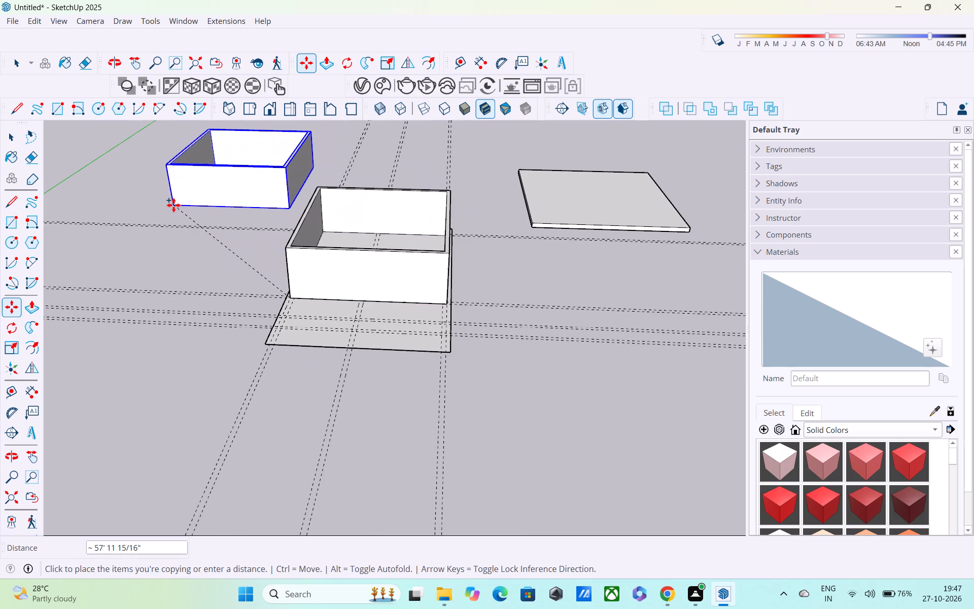
{"action": "middle_click_drag", "start_coordinate": [173, 205], "coordinate": [105, 362], "text": "shift"}
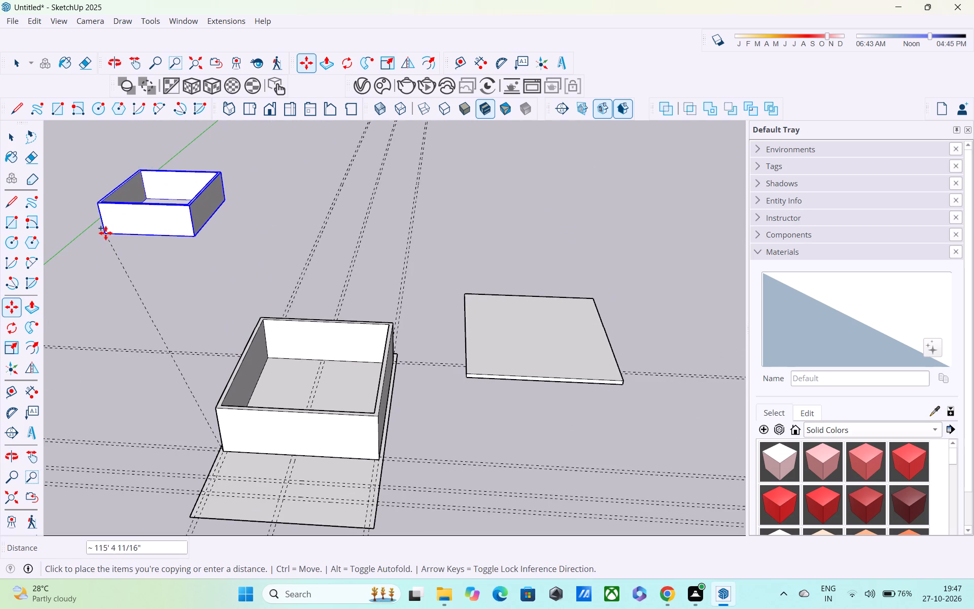
{"action": "left_click", "coordinate": [106, 231]}
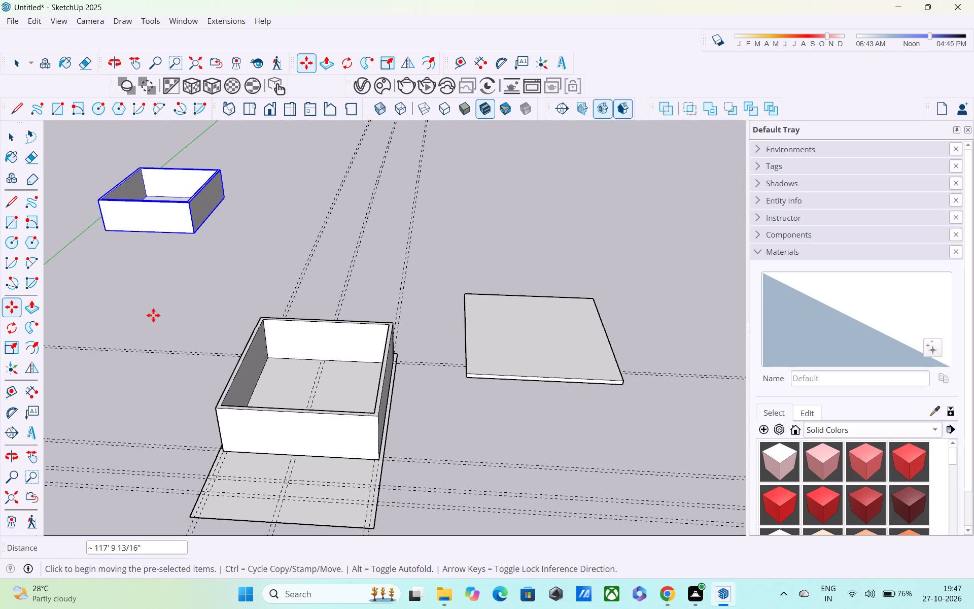
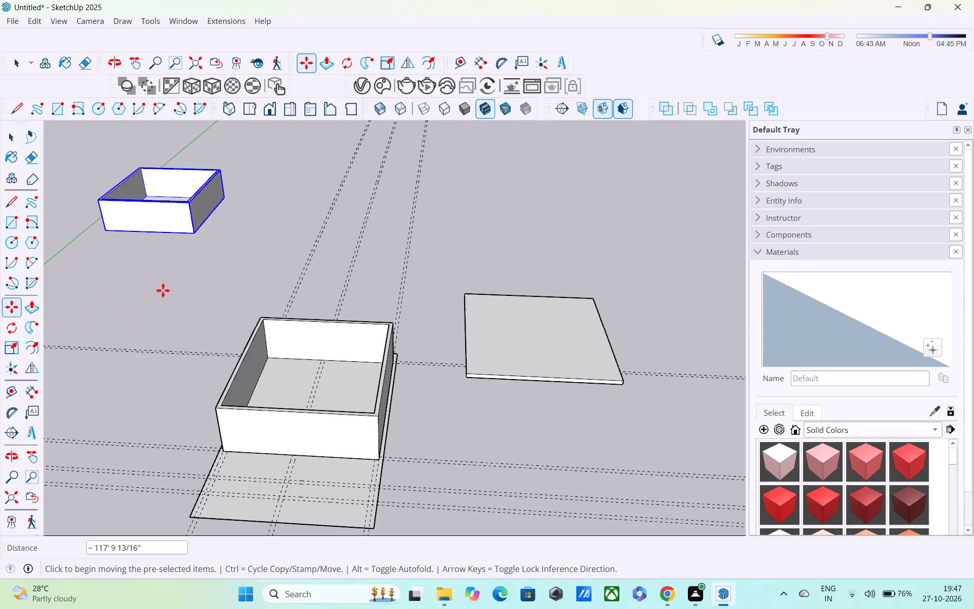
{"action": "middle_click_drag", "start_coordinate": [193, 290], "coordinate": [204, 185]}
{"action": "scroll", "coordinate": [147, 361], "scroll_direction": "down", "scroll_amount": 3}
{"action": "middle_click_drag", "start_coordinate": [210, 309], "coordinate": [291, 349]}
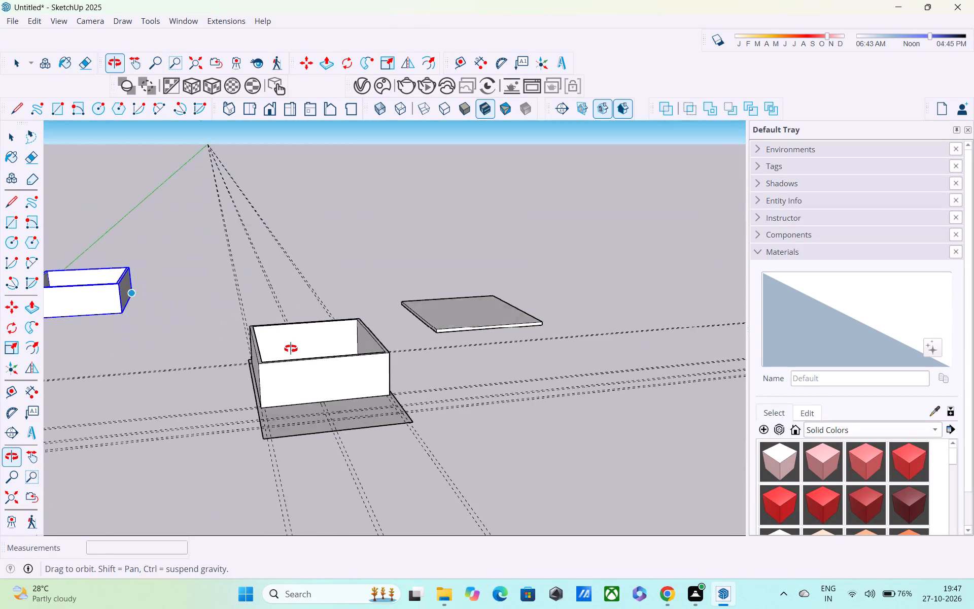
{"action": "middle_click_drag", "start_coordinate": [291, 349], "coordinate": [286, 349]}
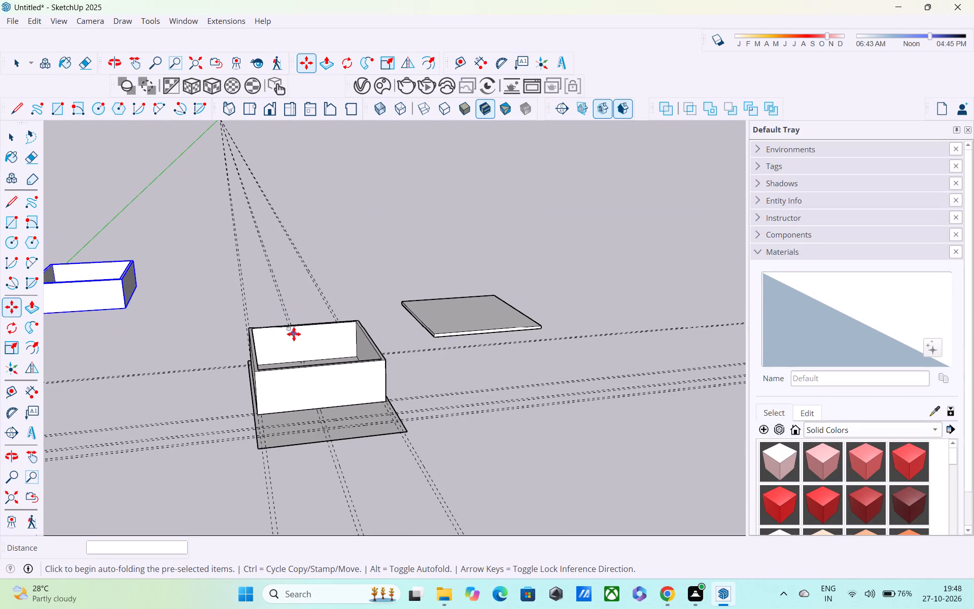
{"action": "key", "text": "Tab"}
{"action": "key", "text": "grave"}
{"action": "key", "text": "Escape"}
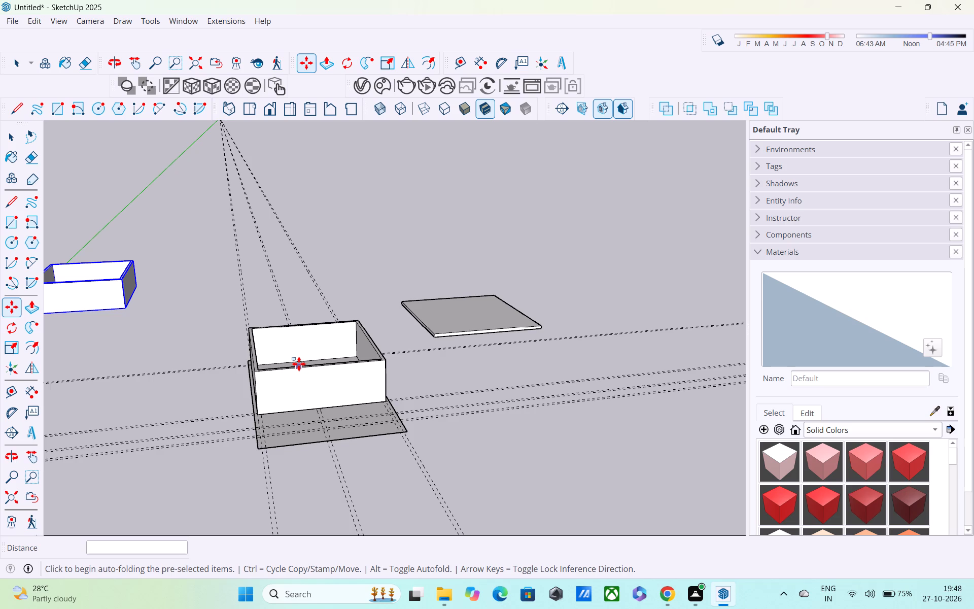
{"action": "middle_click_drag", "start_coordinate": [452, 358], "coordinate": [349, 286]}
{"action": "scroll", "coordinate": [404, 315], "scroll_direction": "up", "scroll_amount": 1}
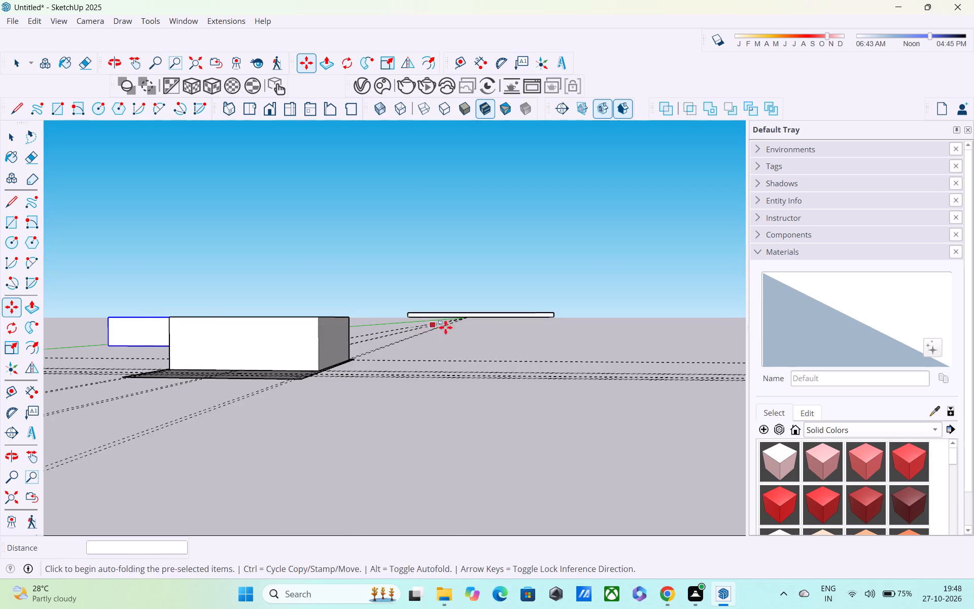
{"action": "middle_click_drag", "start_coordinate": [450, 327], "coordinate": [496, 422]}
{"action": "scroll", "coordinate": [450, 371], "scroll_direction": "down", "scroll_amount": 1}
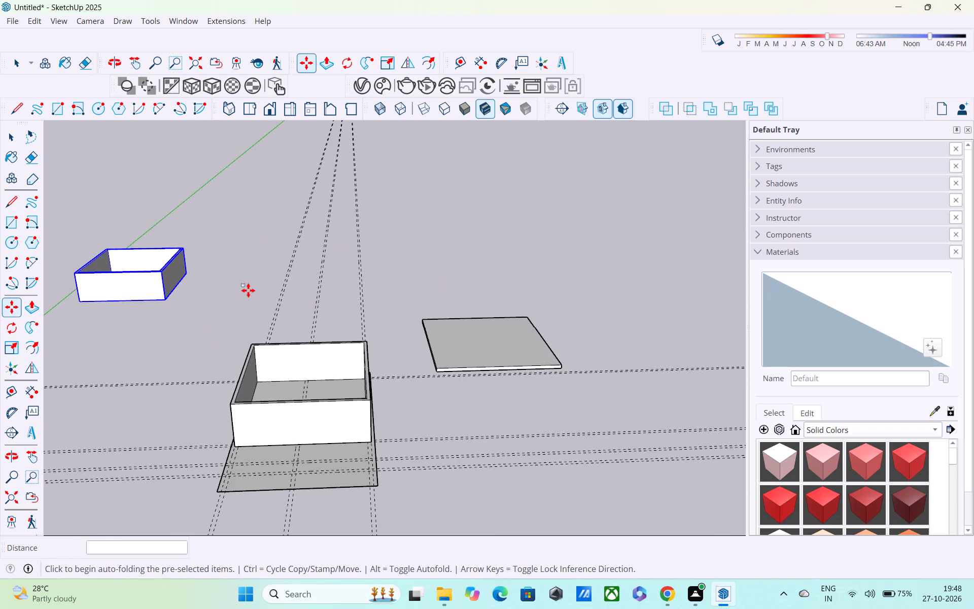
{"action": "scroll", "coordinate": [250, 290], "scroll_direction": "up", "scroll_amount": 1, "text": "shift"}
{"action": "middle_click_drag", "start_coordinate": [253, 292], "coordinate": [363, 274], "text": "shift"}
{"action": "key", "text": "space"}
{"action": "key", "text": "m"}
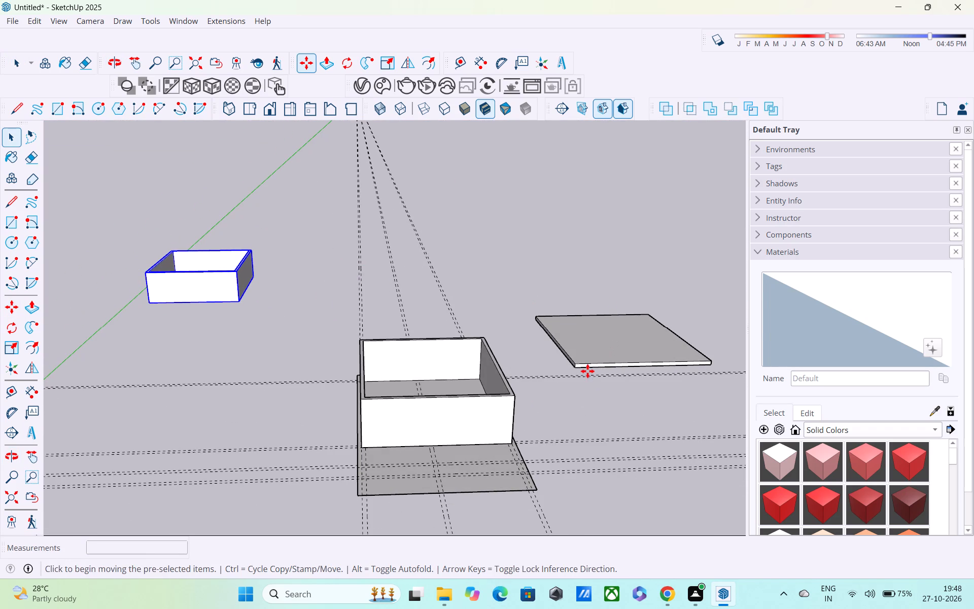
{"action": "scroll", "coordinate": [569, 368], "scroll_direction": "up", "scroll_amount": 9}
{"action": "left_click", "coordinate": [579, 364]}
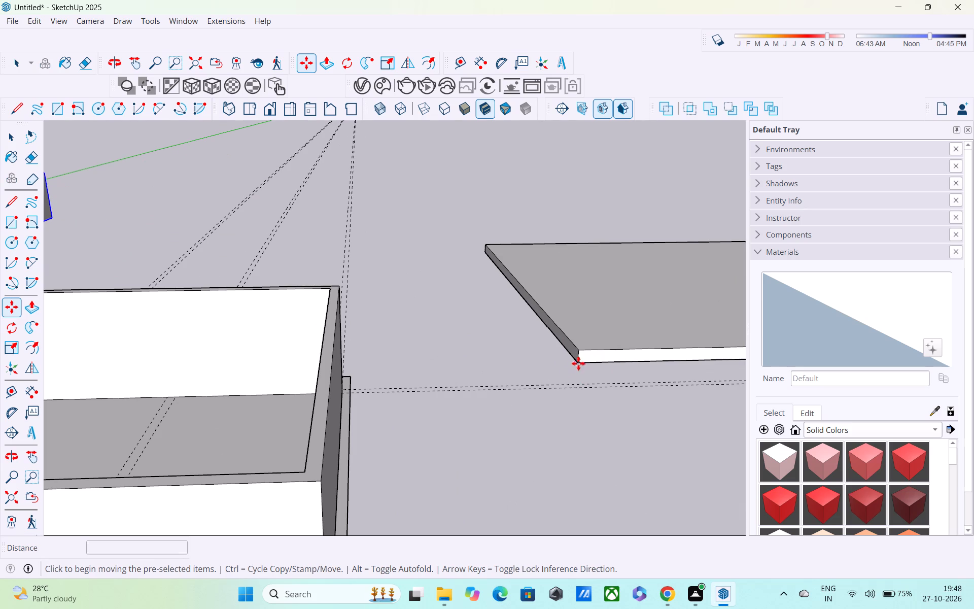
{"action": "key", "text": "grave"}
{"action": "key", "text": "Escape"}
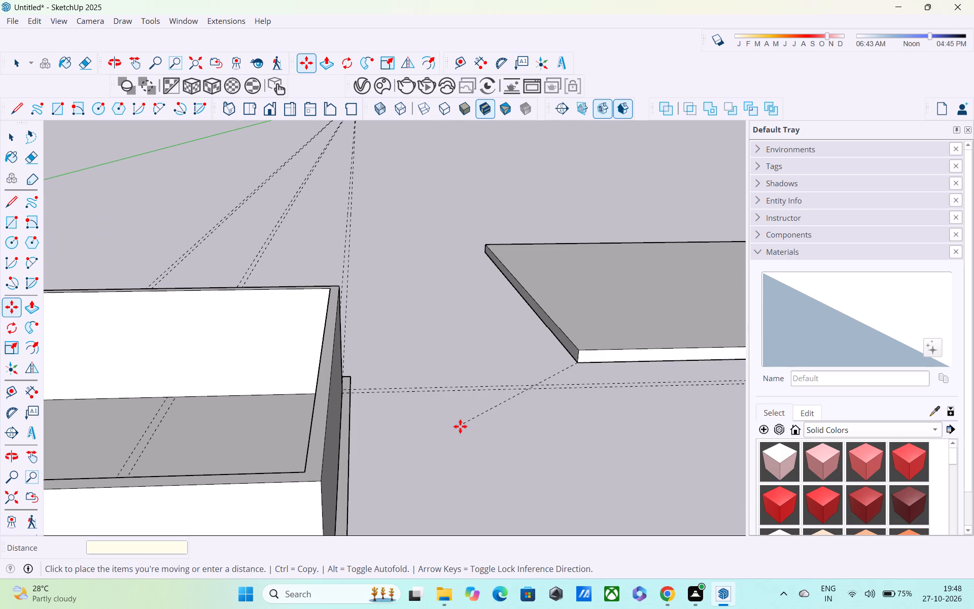
Copy the grouped roof slab from its front bottom corner onto the top front corner of the block's walls, about 45' 6" away.
{"action": "key", "text": "space"}
{"action": "left_click", "coordinate": [568, 337]}
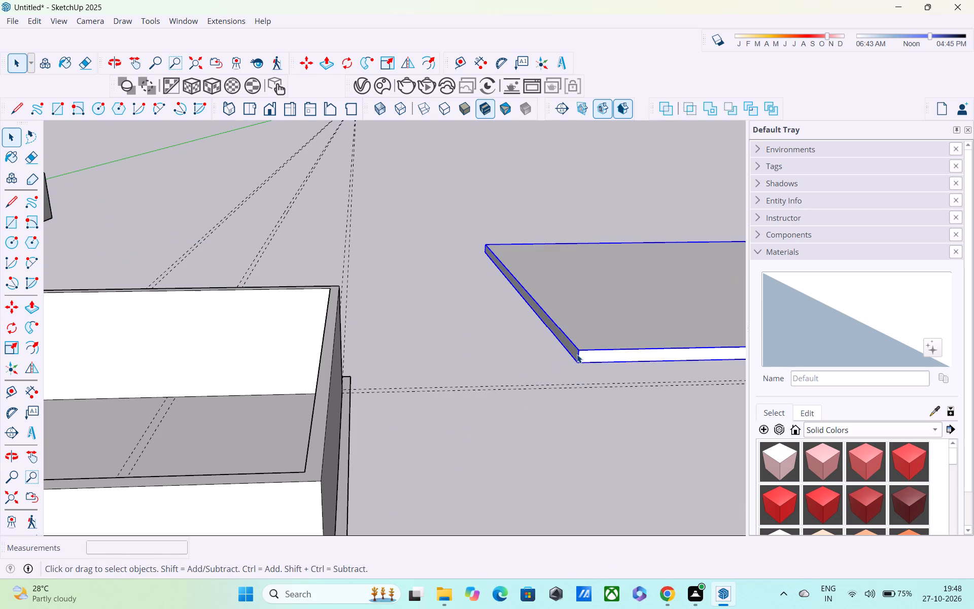
{"action": "key", "text": "m"}
{"action": "left_click", "coordinate": [576, 362]}
{"action": "scroll", "coordinate": [341, 450], "scroll_direction": "down", "scroll_amount": 4}
{"action": "middle_click_drag", "start_coordinate": [340, 449], "coordinate": [500, 347], "text": "shift"}
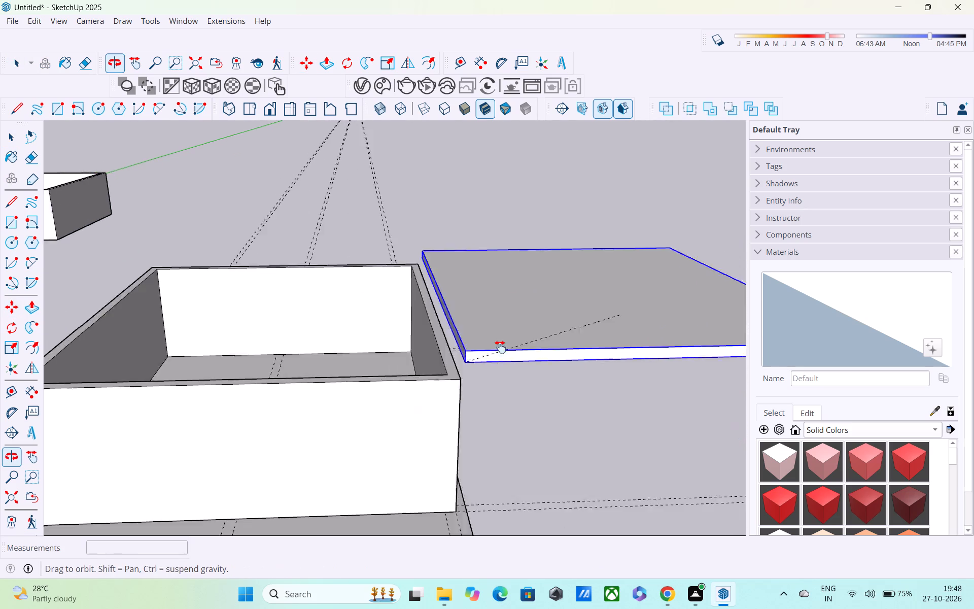
{"action": "middle_click_drag", "start_coordinate": [500, 347], "coordinate": [549, 324], "text": "shift"}
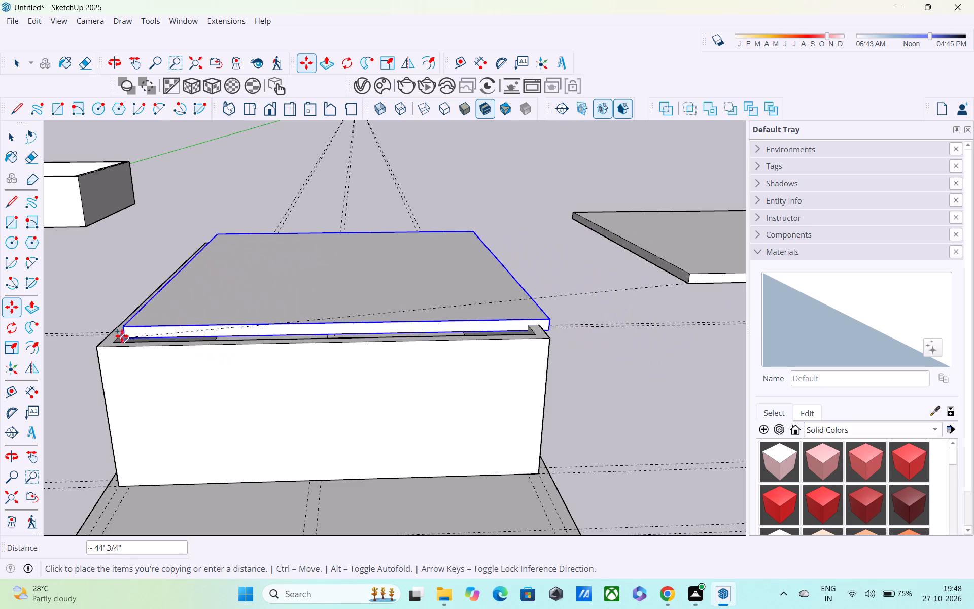
{"action": "left_click", "coordinate": [103, 349]}
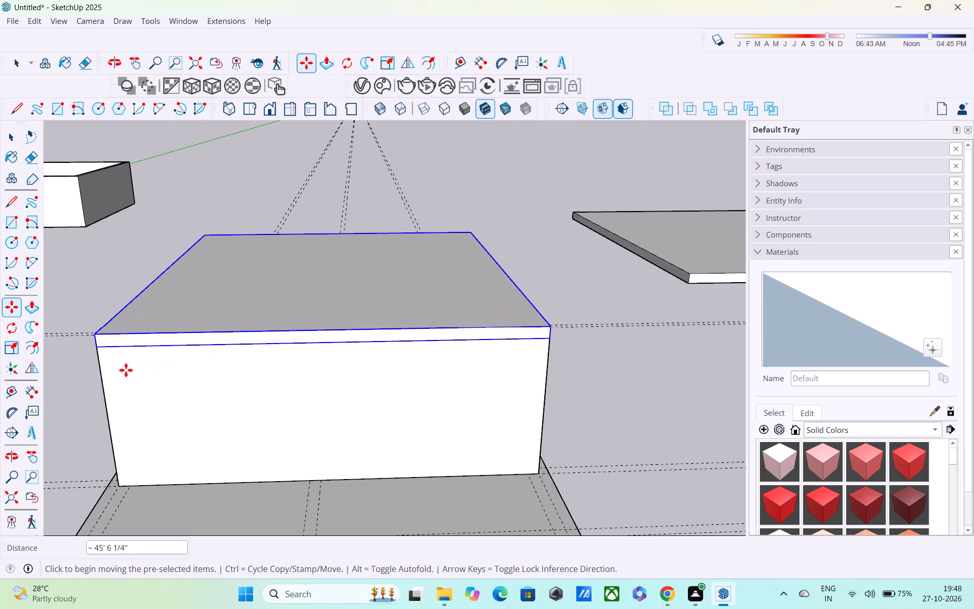
Move the wall group copy from its front bottom corner onto the placed roof slab's top front corner, about 118' 4" away.
{"action": "scroll", "coordinate": [210, 420], "scroll_direction": "down", "scroll_amount": 5}
{"action": "middle_click_drag", "start_coordinate": [211, 416], "coordinate": [586, 442], "text": "shift"}
{"action": "key", "text": "space"}
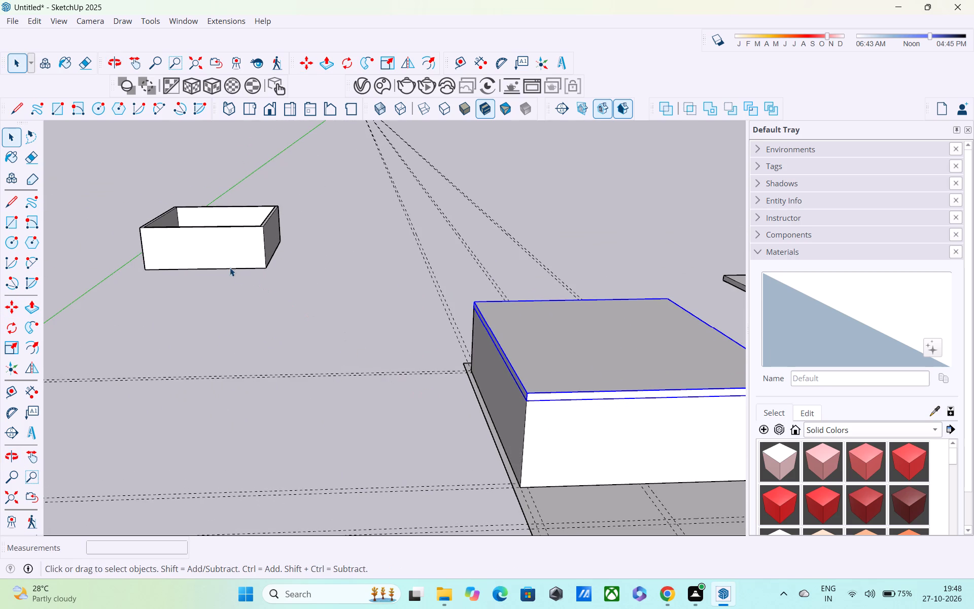
{"action": "left_click", "coordinate": [225, 263]}
{"action": "key", "text": "m"}
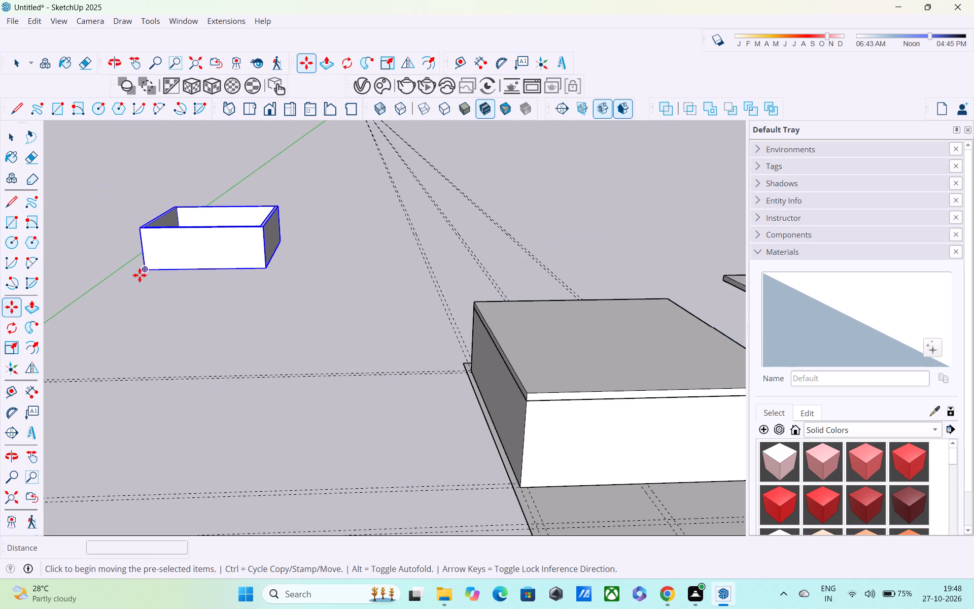
{"action": "left_click", "coordinate": [144, 270]}
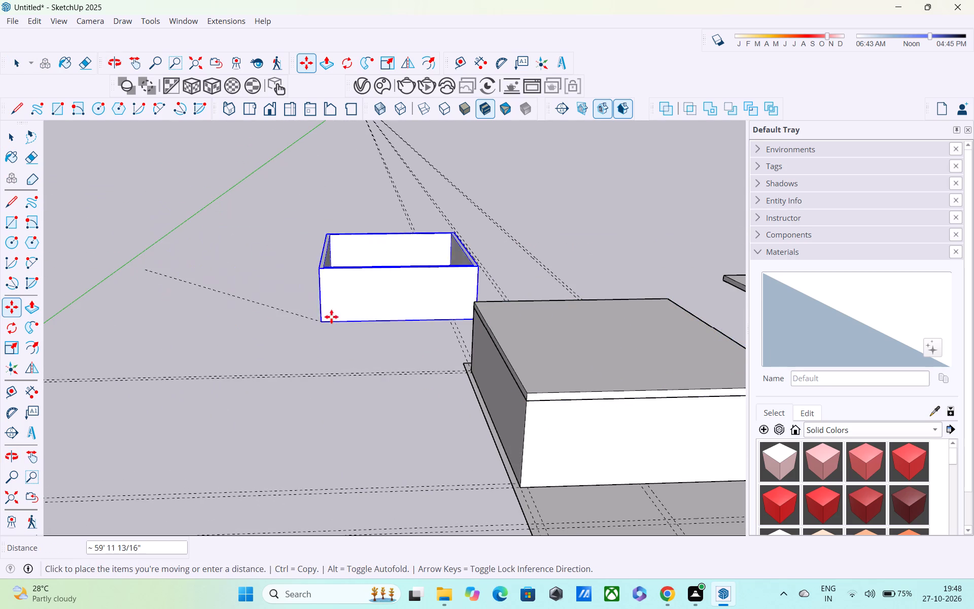
{"action": "middle_click_drag", "start_coordinate": [509, 354], "coordinate": [340, 207]}
{"action": "middle_click_drag", "start_coordinate": [348, 232], "coordinate": [428, 301]}
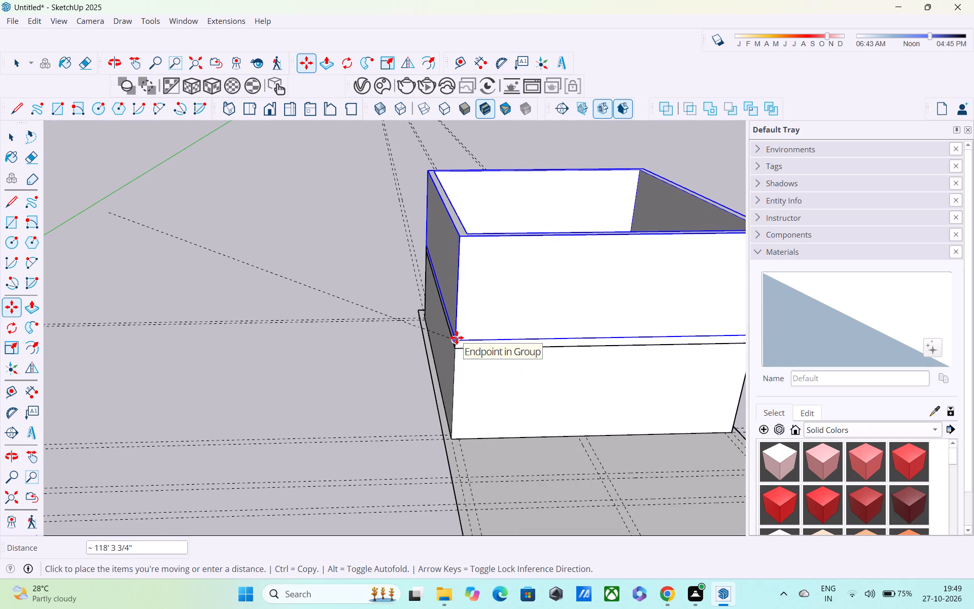
{"action": "middle_click_drag", "start_coordinate": [457, 337], "coordinate": [456, 296]}
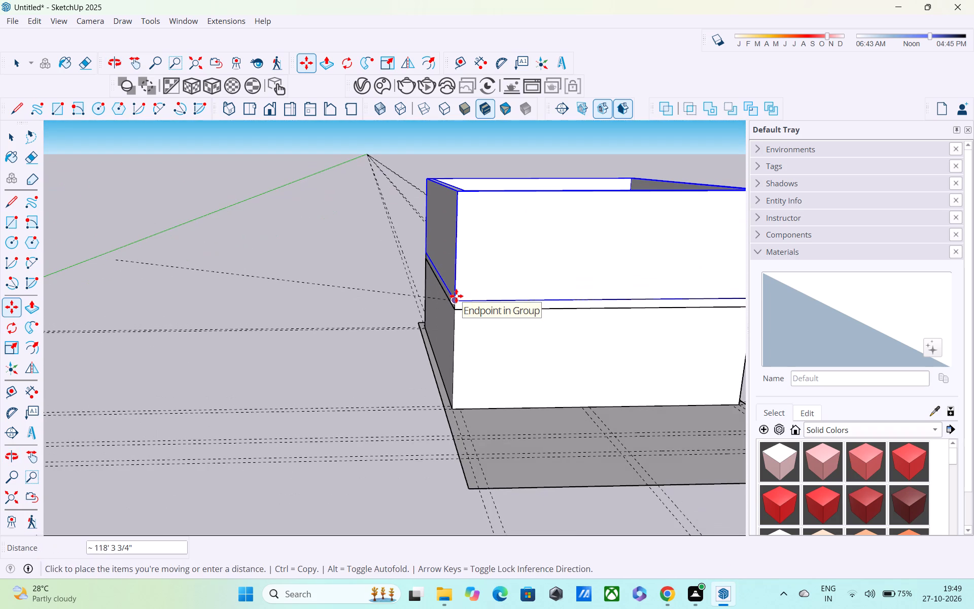
{"action": "left_click", "coordinate": [456, 297]}
Inspect the stacked wall storeys from several sides and the guide lines on the footprint in front of the block.
{"action": "scroll", "coordinate": [436, 340], "scroll_direction": "down", "scroll_amount": 4}
{"action": "middle_click_drag", "start_coordinate": [501, 303], "coordinate": [75, 354]}
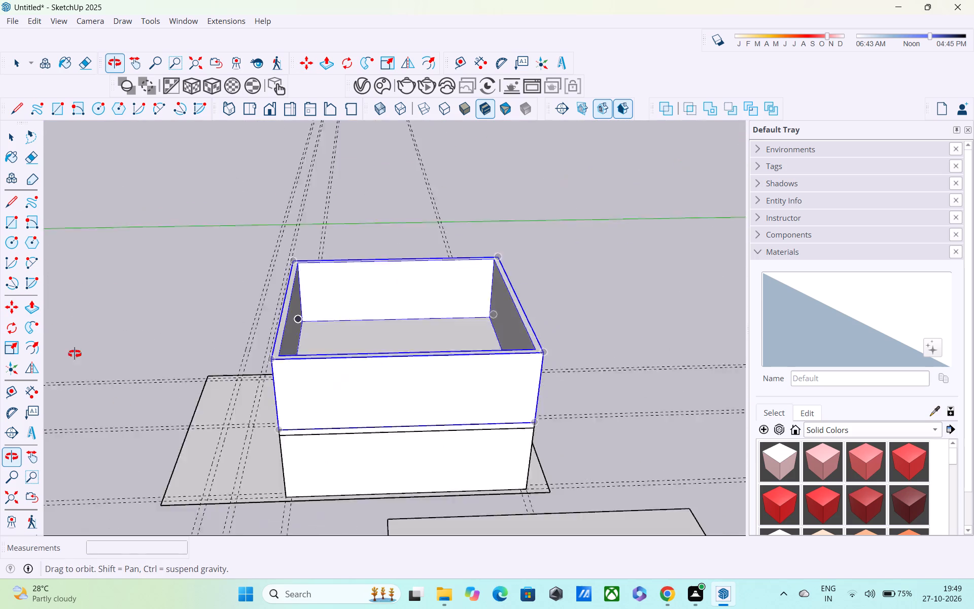
{"action": "middle_click_drag", "start_coordinate": [75, 354], "coordinate": [360, 280]}
{"action": "scroll", "coordinate": [360, 280], "scroll_direction": "down", "scroll_amount": 5}
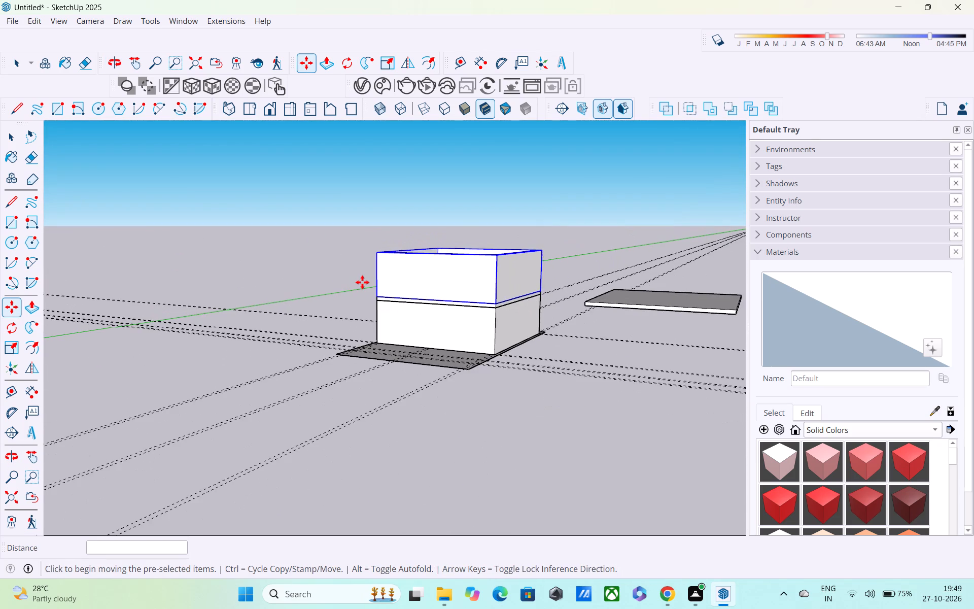
{"action": "scroll", "coordinate": [362, 282], "scroll_direction": "down", "scroll_amount": 4}
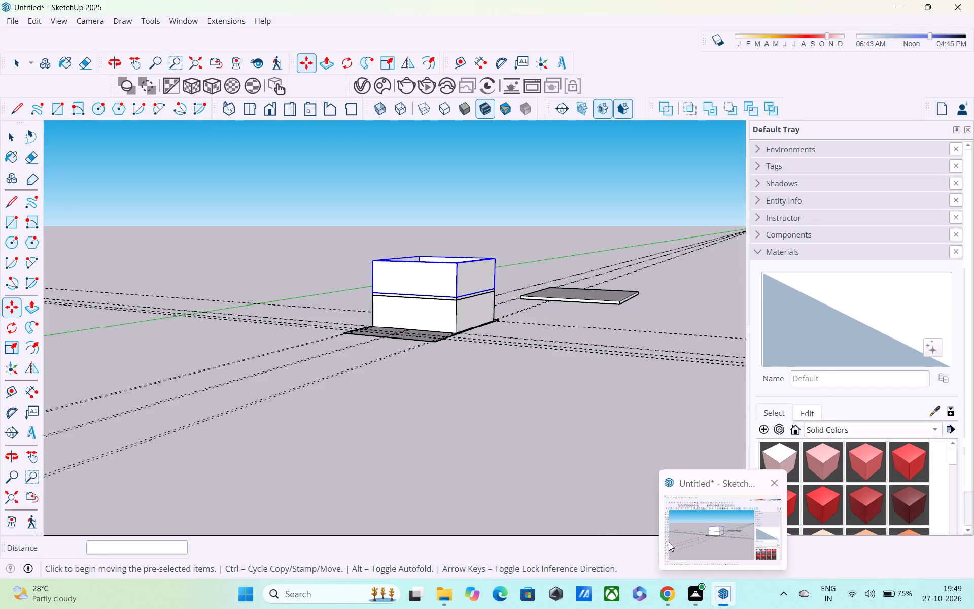
{"action": "middle_click_drag", "start_coordinate": [491, 373], "coordinate": [565, 385]}
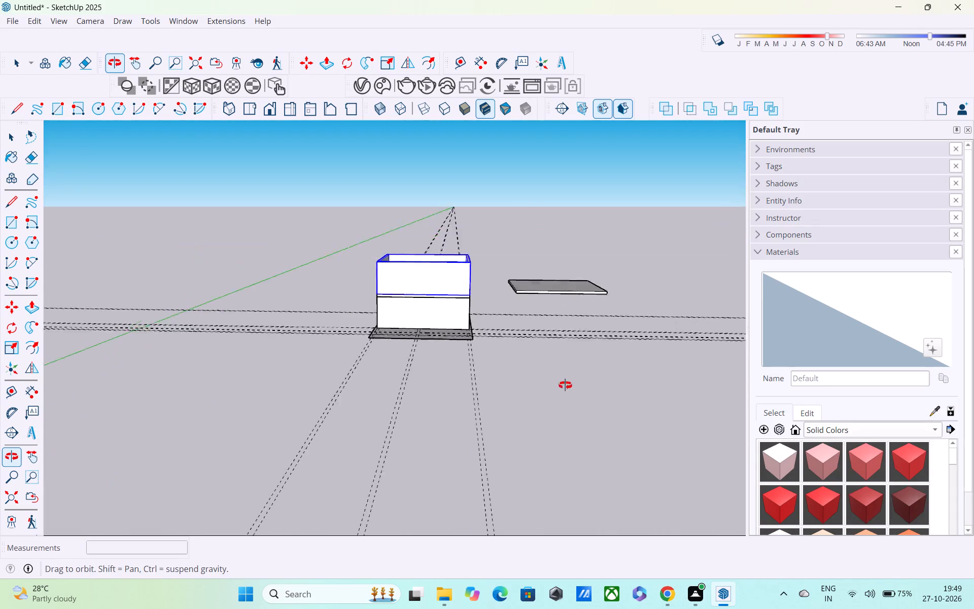
{"action": "middle_click_drag", "start_coordinate": [565, 385], "coordinate": [470, 571]}
{"action": "scroll", "coordinate": [398, 441], "scroll_direction": "down", "scroll_amount": 1}
{"action": "scroll", "coordinate": [398, 440], "scroll_direction": "up", "scroll_amount": 3}
{"action": "scroll", "coordinate": [419, 334], "scroll_direction": "up", "scroll_amount": 3}
{"action": "scroll", "coordinate": [419, 329], "scroll_direction": "down", "scroll_amount": 1}
{"action": "scroll", "coordinate": [419, 330], "scroll_direction": "up", "scroll_amount": 3}
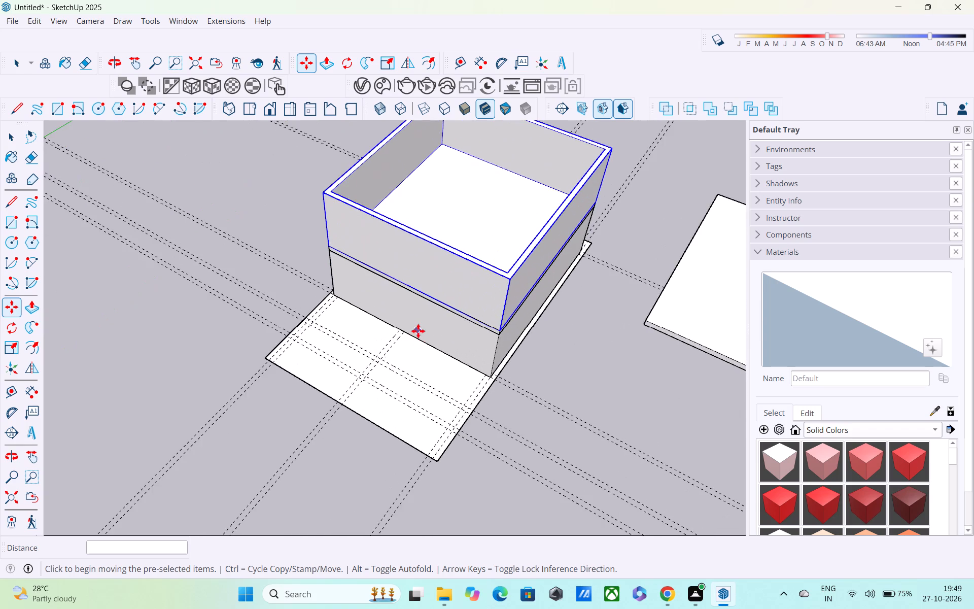
{"action": "scroll", "coordinate": [418, 331], "scroll_direction": "up", "scroll_amount": 1}
{"action": "middle_click_drag", "start_coordinate": [417, 331], "coordinate": [436, 281]}
{"action": "scroll", "coordinate": [381, 363], "scroll_direction": "up", "scroll_amount": 9}
{"action": "middle_click_drag", "start_coordinate": [395, 317], "coordinate": [404, 336]}
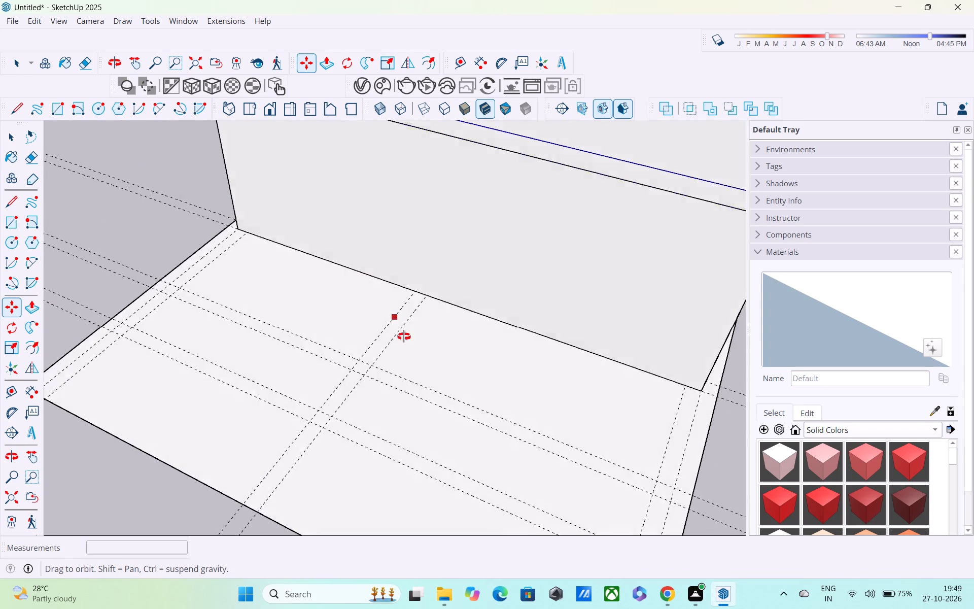
{"action": "middle_click_drag", "start_coordinate": [404, 336], "coordinate": [461, 386]}
{"action": "scroll", "coordinate": [447, 349], "scroll_direction": "down", "scroll_amount": 7}
{"action": "middle_click_drag", "start_coordinate": [441, 340], "coordinate": [440, 339]}
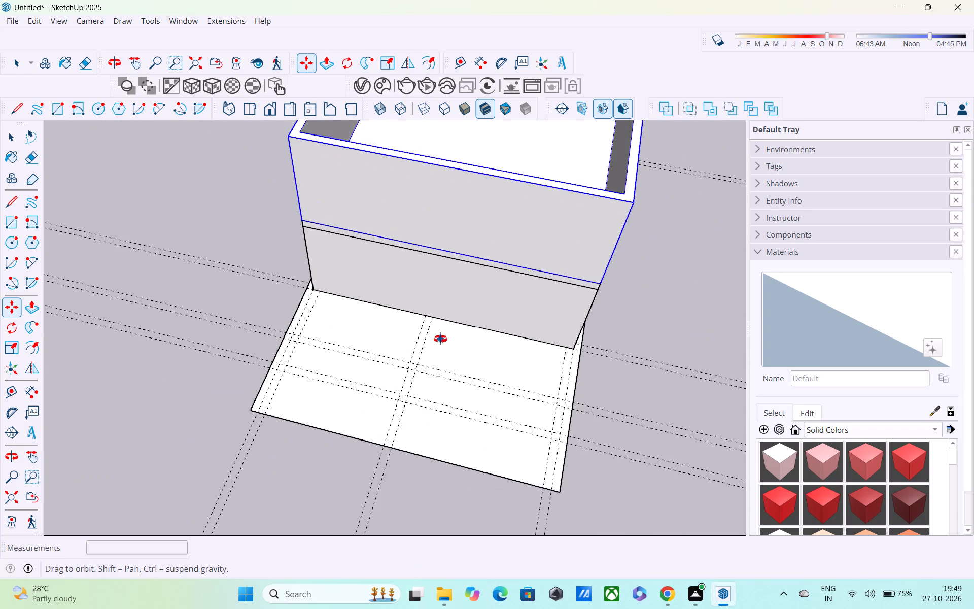
{"action": "middle_click_drag", "start_coordinate": [440, 339], "coordinate": [442, 194]}
{"action": "scroll", "coordinate": [445, 315], "scroll_direction": "up", "scroll_amount": 3}
{"action": "middle_click_drag", "start_coordinate": [444, 332], "coordinate": [445, 406]}
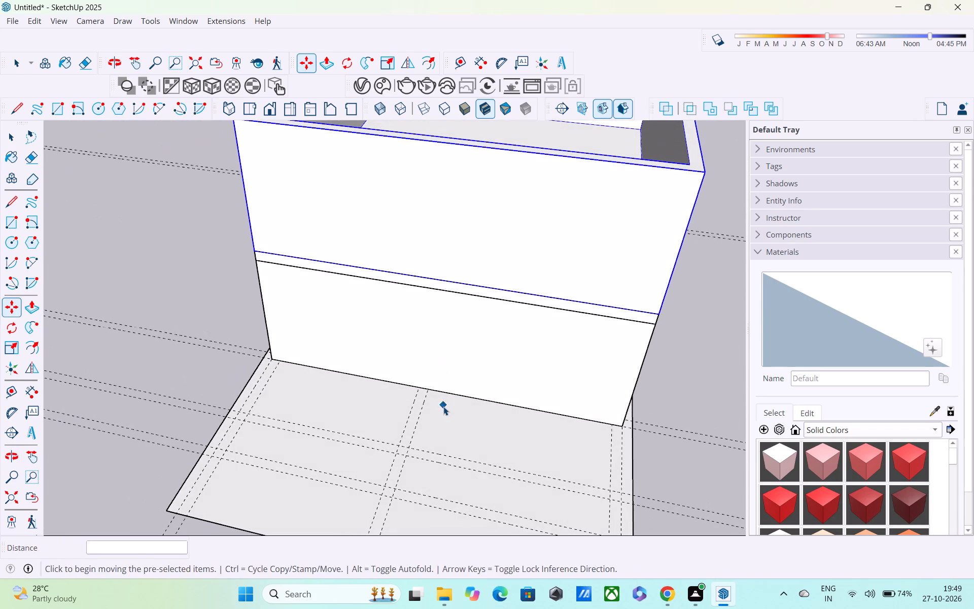
Draw the front extension's outer outline with lines 7' forward along the middle guide, 15' 9" across, and back to the block's front corner.
{"action": "key", "text": "space"}
{"action": "key", "text": "l"}
{"action": "scroll", "coordinate": [411, 414], "scroll_direction": "up", "scroll_amount": 4}
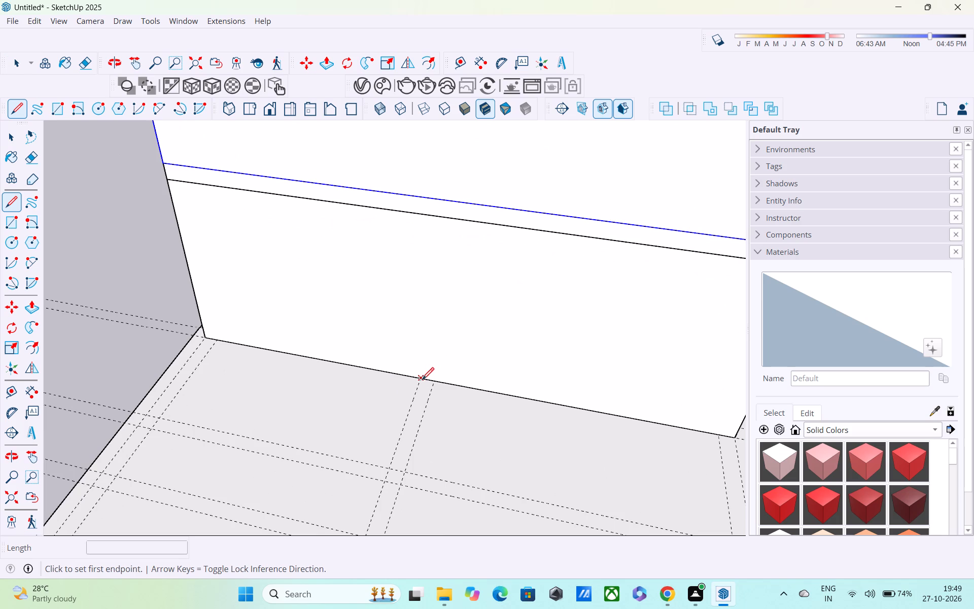
{"action": "left_click", "coordinate": [418, 381]}
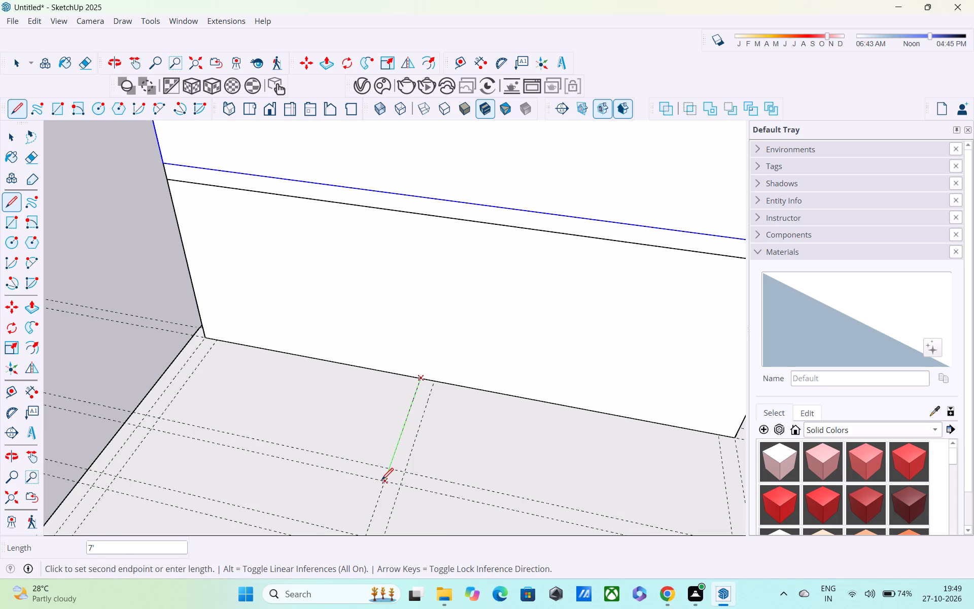
{"action": "left_click", "coordinate": [381, 484]}
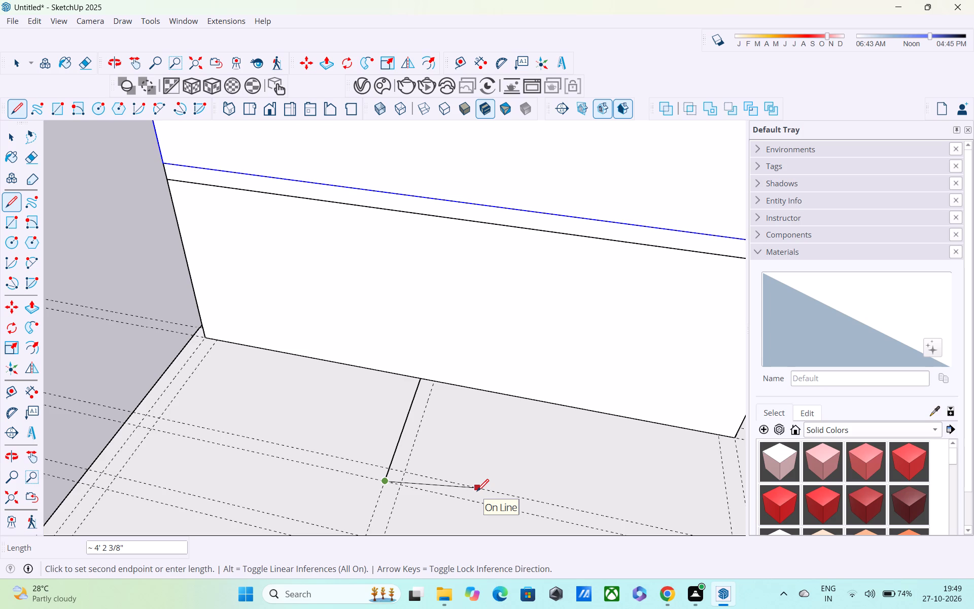
{"action": "scroll", "coordinate": [444, 497], "scroll_direction": "down", "scroll_amount": 2}
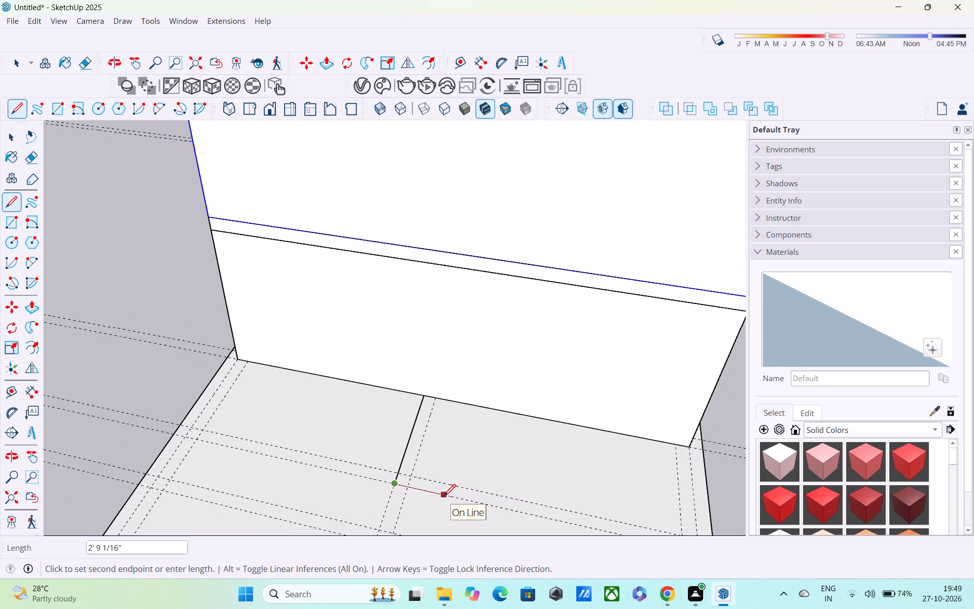
{"action": "middle_click_drag", "start_coordinate": [444, 497], "coordinate": [349, 453]}
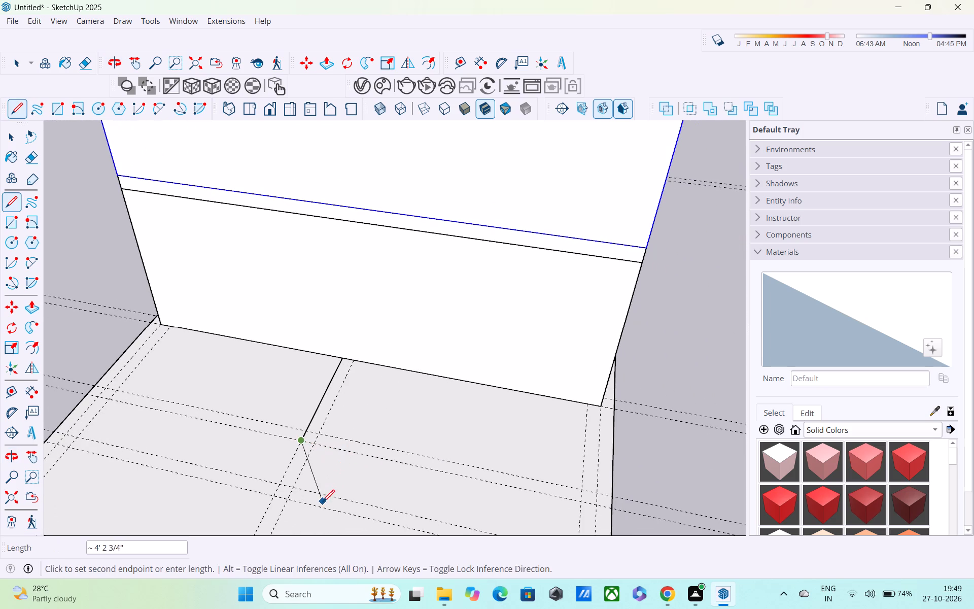
{"action": "middle_click_drag", "start_coordinate": [323, 503], "coordinate": [460, 429]}
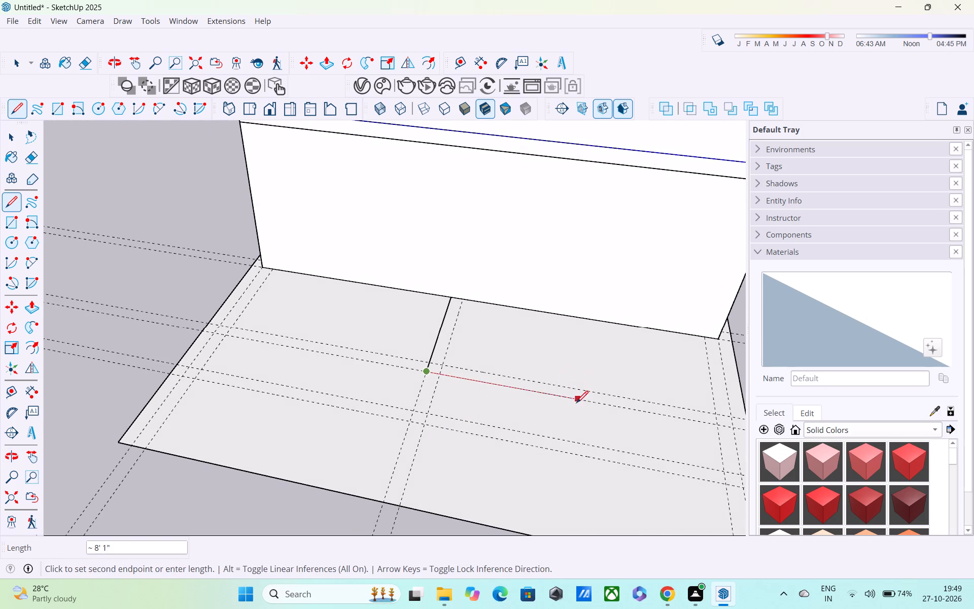
{"action": "middle_click_drag", "start_coordinate": [575, 404], "coordinate": [255, 433]}
{"action": "left_click", "coordinate": [404, 453]}
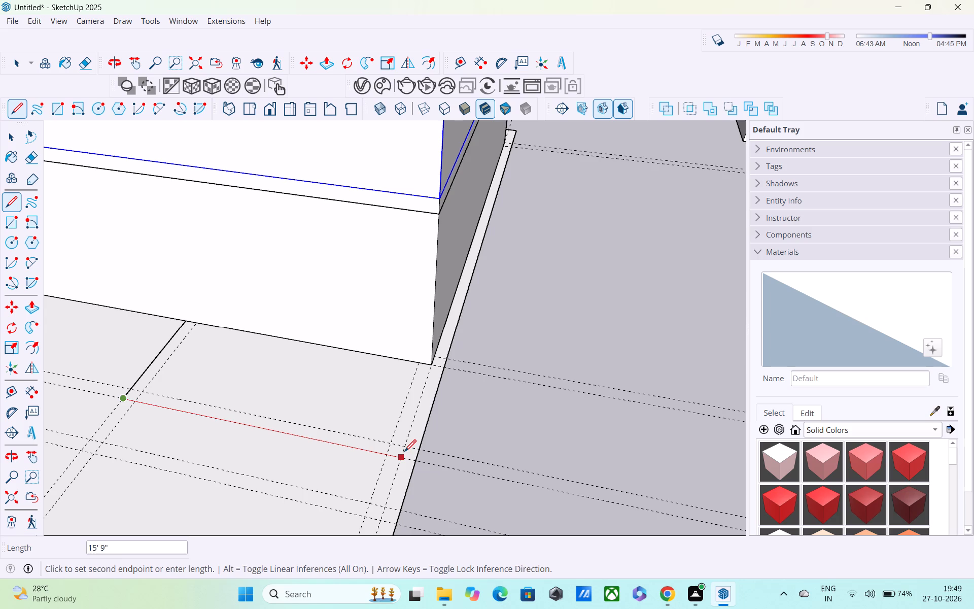
{"action": "left_click", "coordinate": [427, 367]}
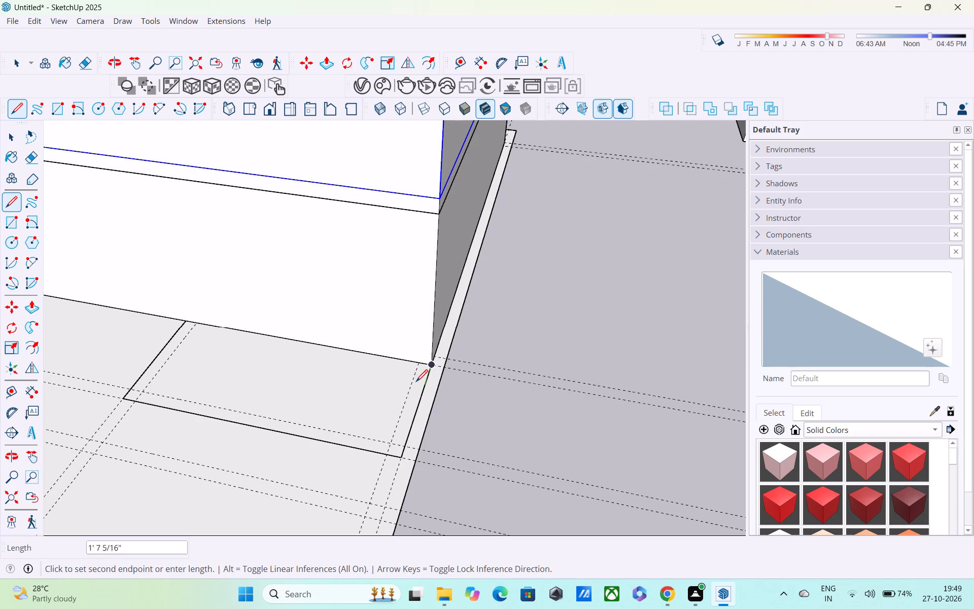
{"action": "key", "text": "Escape"}
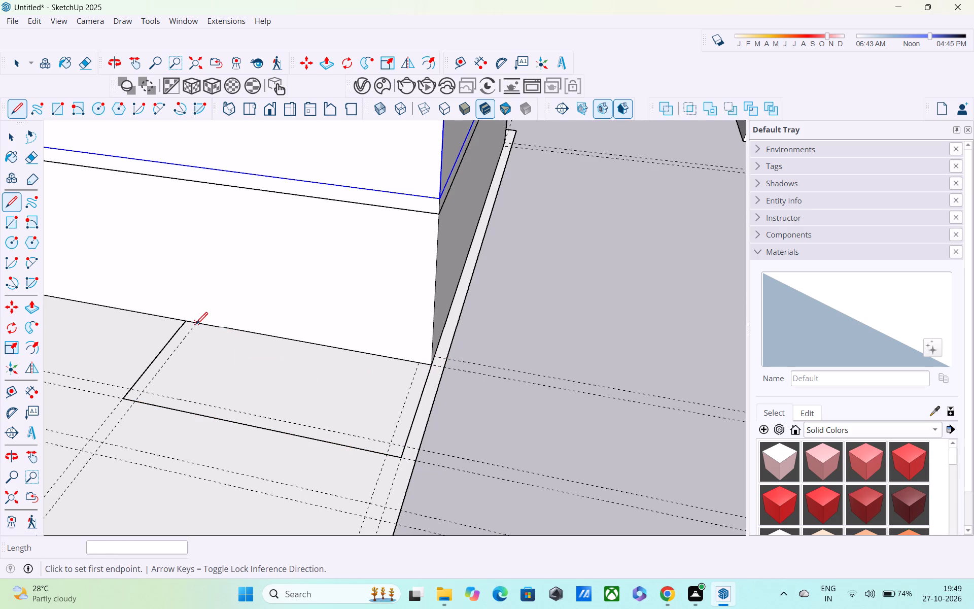
Draw the front extension's inner outline along the 9" offset guides and close both strip ends against the block with 9" lines.
{"action": "left_click", "coordinate": [196, 325]}
{"action": "left_click", "coordinate": [145, 392]}
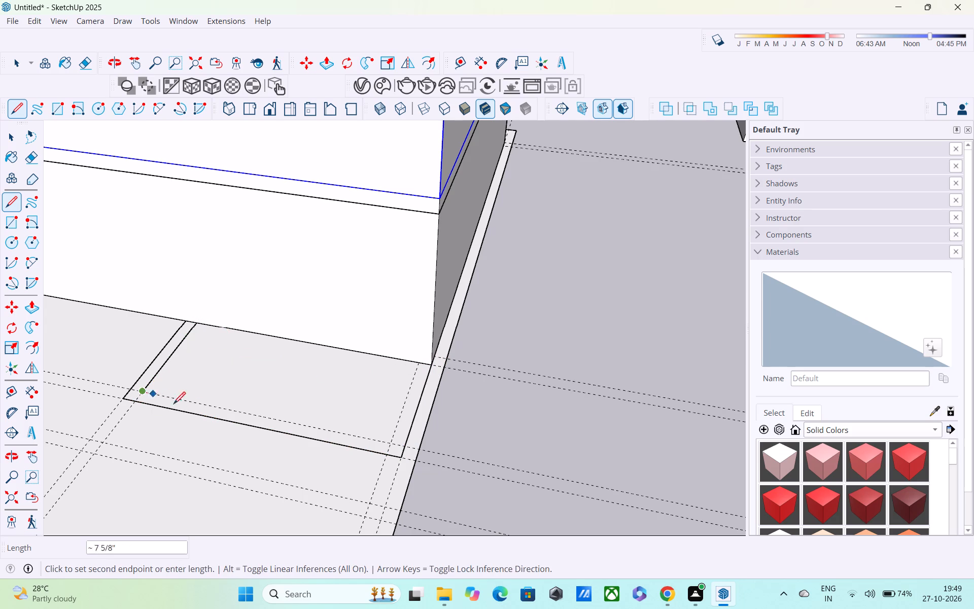
{"action": "left_click", "coordinate": [390, 438]}
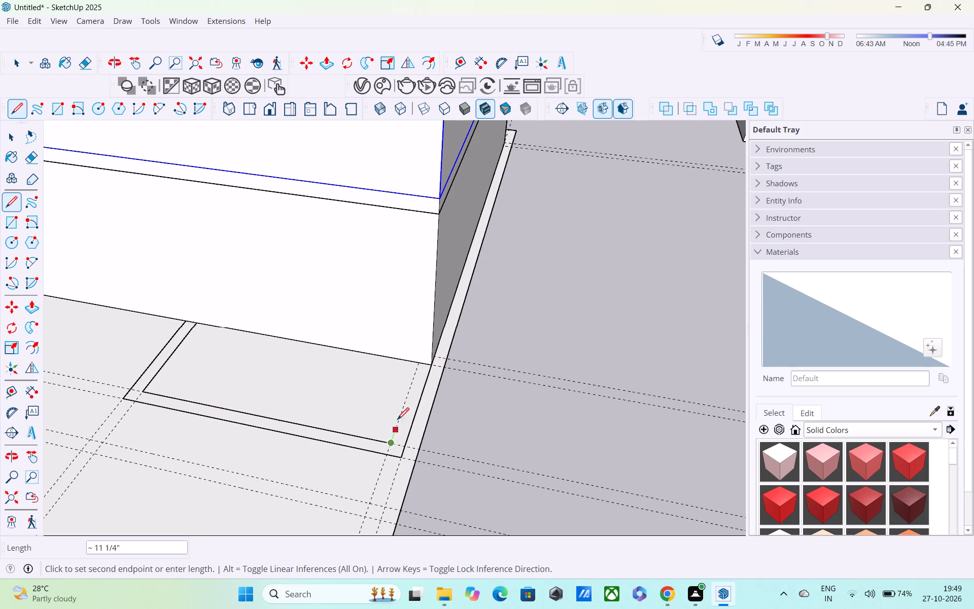
{"action": "left_click", "coordinate": [417, 362]}
{"action": "left_click", "coordinate": [431, 368]}
{"action": "key", "text": "Escape"}
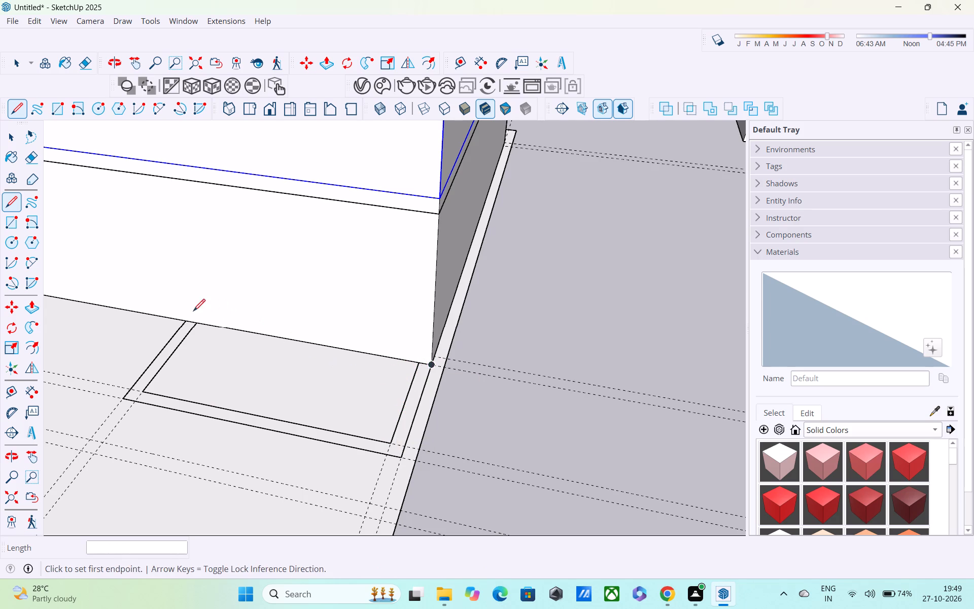
{"action": "left_click", "coordinate": [183, 324]}
{"action": "left_click", "coordinate": [196, 325]}
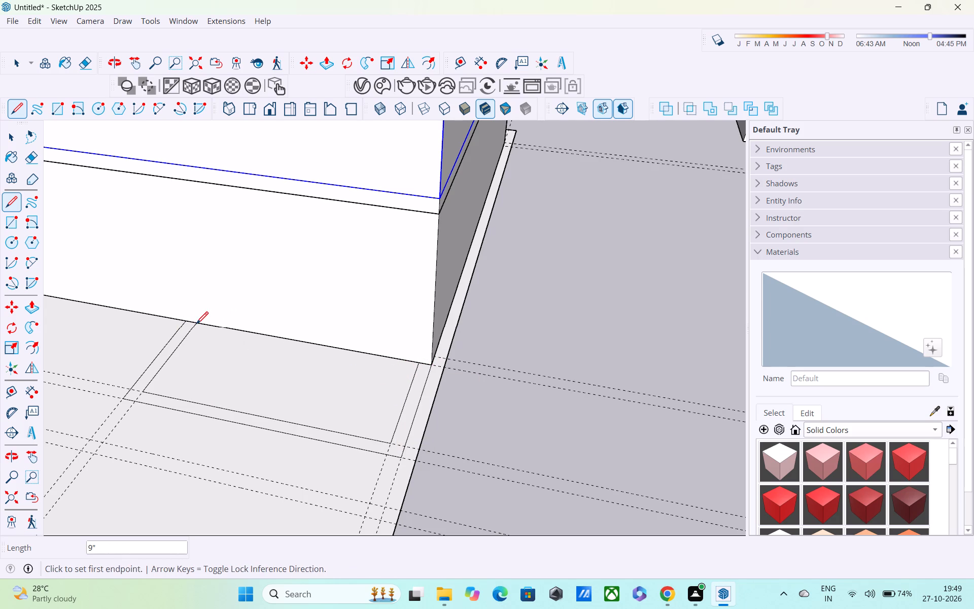
Extrude the U-shaped strip of the front extension upward with Push/Pull into a low wall around its floor.
{"action": "key", "text": "p"}
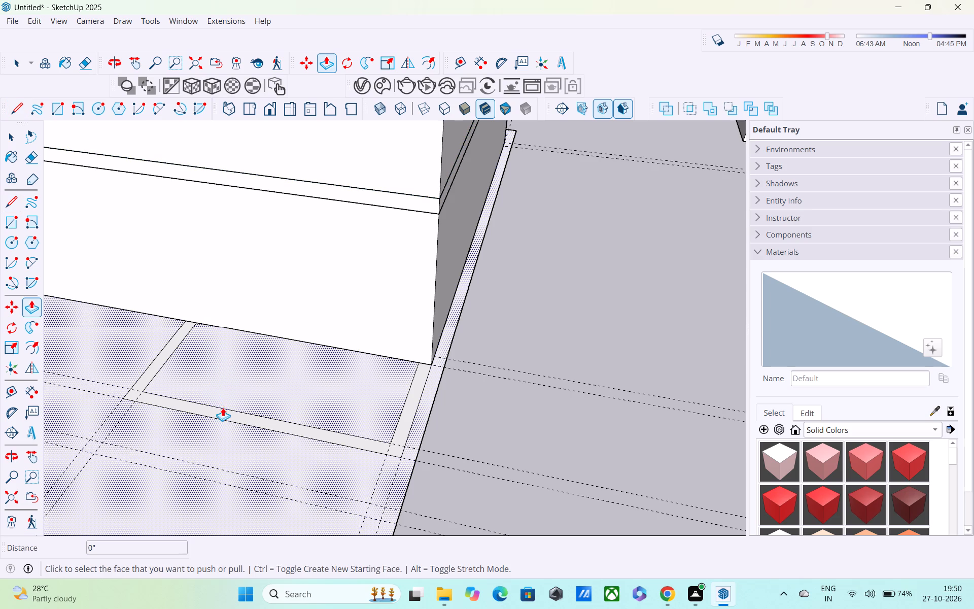
{"action": "left_click", "coordinate": [225, 415]}
{"action": "scroll", "coordinate": [222, 344], "scroll_direction": "down", "scroll_amount": 5}
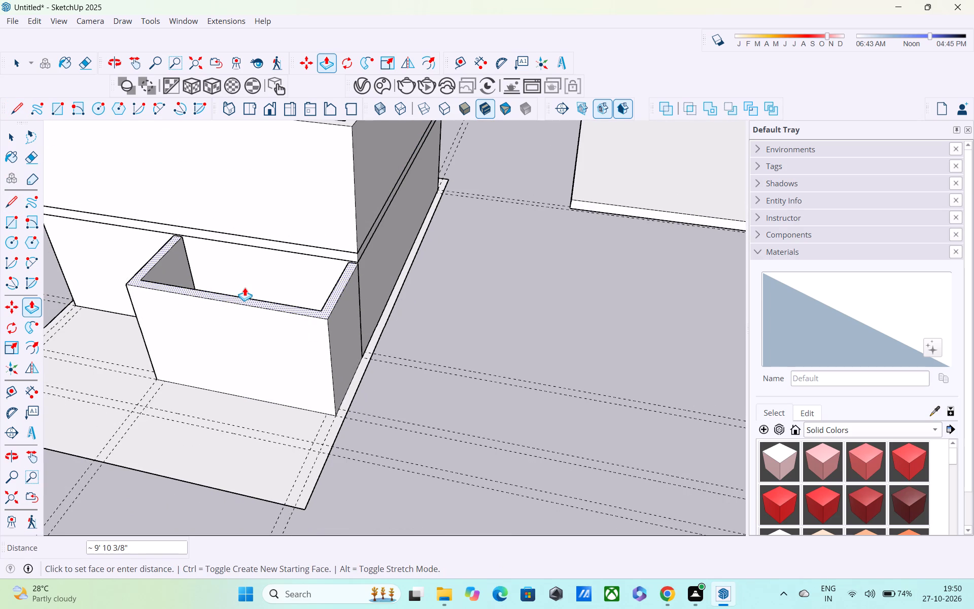
{"action": "middle_click_drag", "start_coordinate": [245, 287], "coordinate": [444, 341], "text": "shift"}
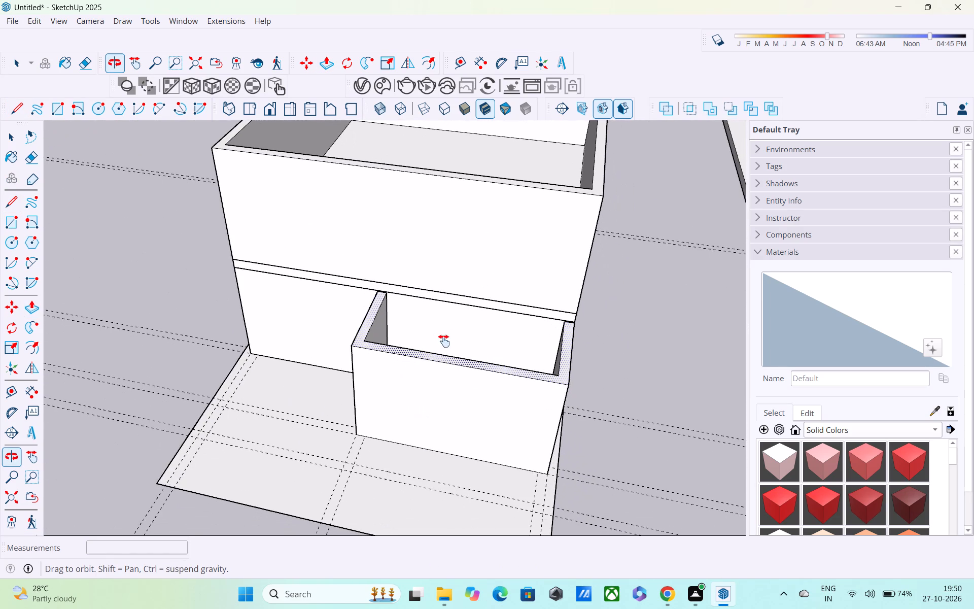
{"action": "middle_click_drag", "start_coordinate": [444, 341], "coordinate": [472, 506], "text": "shift"}
{"action": "scroll", "coordinate": [472, 505], "scroll_direction": "down", "scroll_amount": 5}
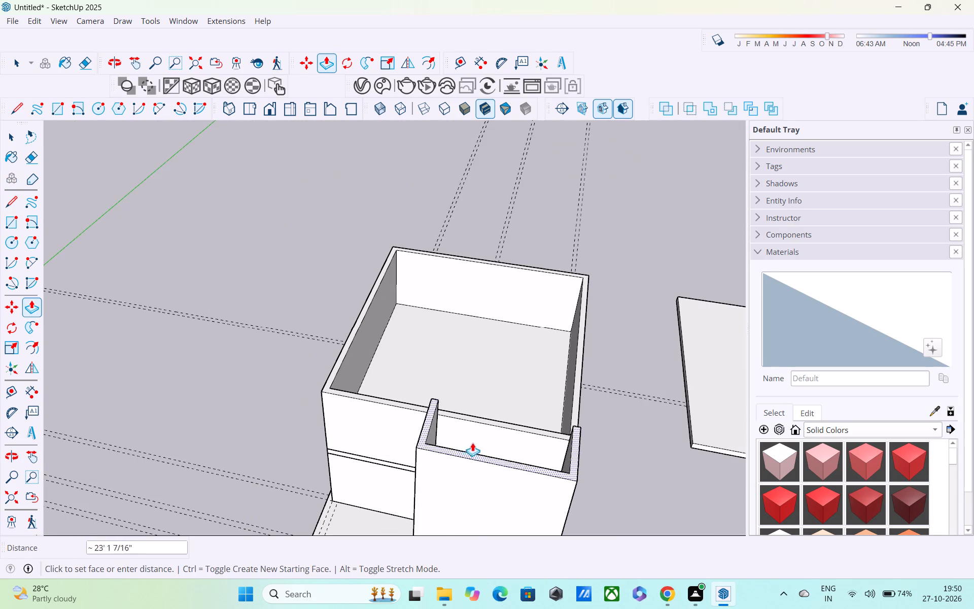
{"action": "middle_click_drag", "start_coordinate": [474, 459], "coordinate": [479, 194]}
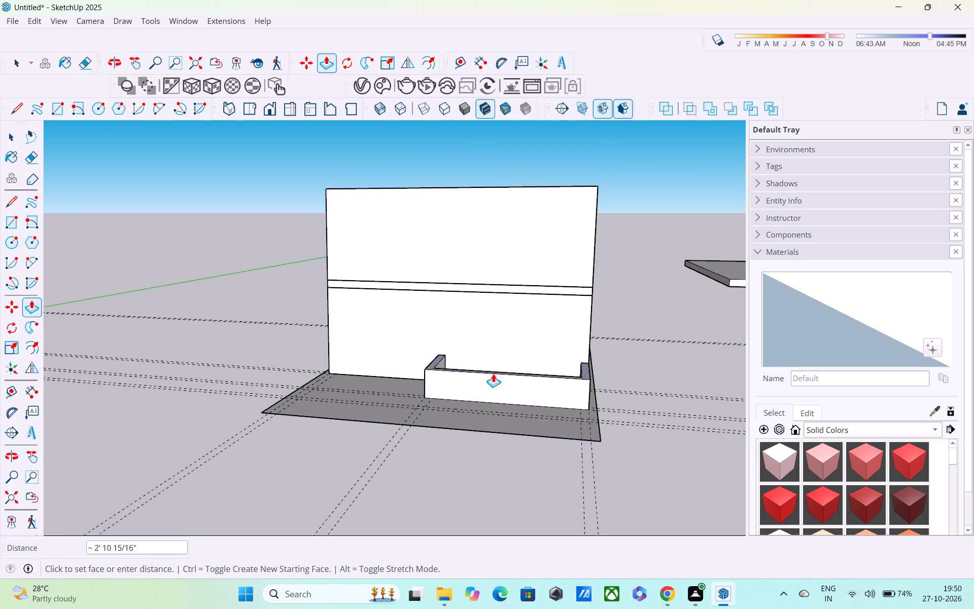
{"action": "left_click", "coordinate": [493, 382]}
{"action": "key", "text": "space"}
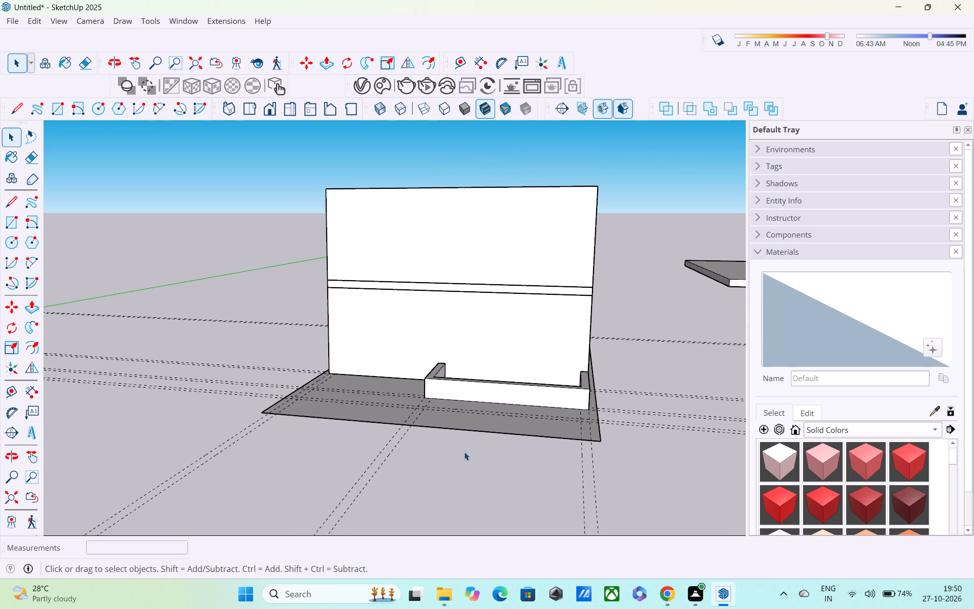
Examine the front extension's low wall and the stacked front facade from several angles.
{"action": "key", "text": "grave"}
{"action": "scroll", "coordinate": [458, 442], "scroll_direction": "down", "scroll_amount": 4}
{"action": "middle_click_drag", "start_coordinate": [458, 442], "coordinate": [506, 487]}
{"action": "scroll", "coordinate": [541, 377], "scroll_direction": "up", "scroll_amount": 3}
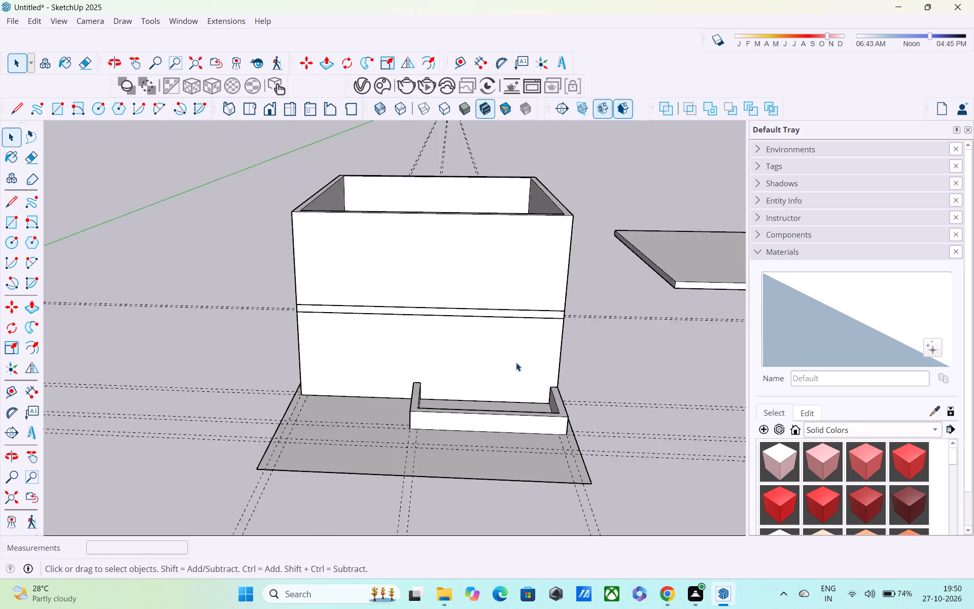
{"action": "scroll", "coordinate": [516, 362], "scroll_direction": "up", "scroll_amount": 3}
{"action": "middle_click_drag", "start_coordinate": [377, 371], "coordinate": [369, 264]}
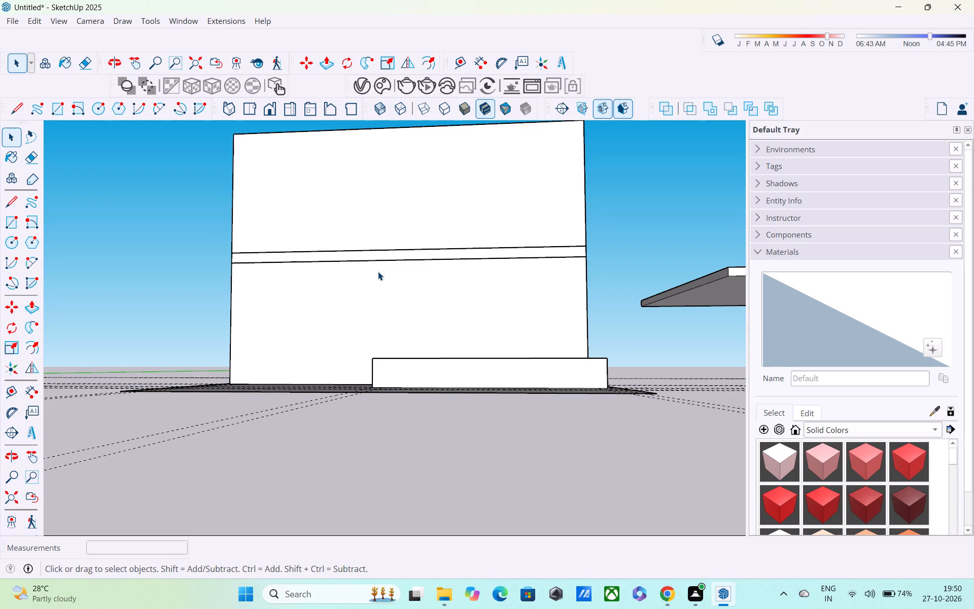
{"action": "scroll", "coordinate": [382, 274], "scroll_direction": "up", "scroll_amount": 3}
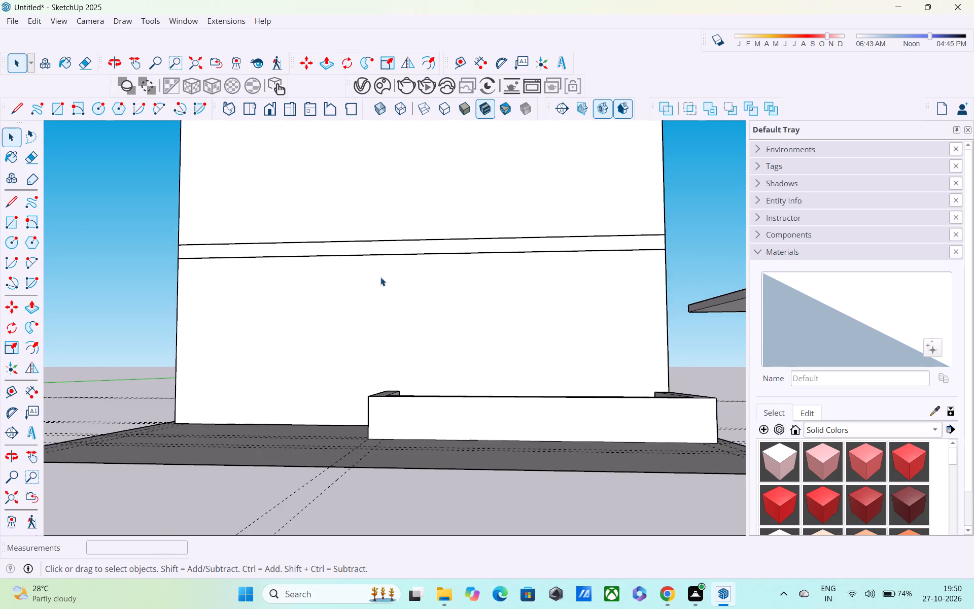
{"action": "scroll", "coordinate": [382, 284], "scroll_direction": "down", "scroll_amount": 1}
{"action": "middle_click_drag", "start_coordinate": [434, 347], "coordinate": [441, 357]}
{"action": "scroll", "coordinate": [441, 357], "scroll_direction": "up", "scroll_amount": 1}
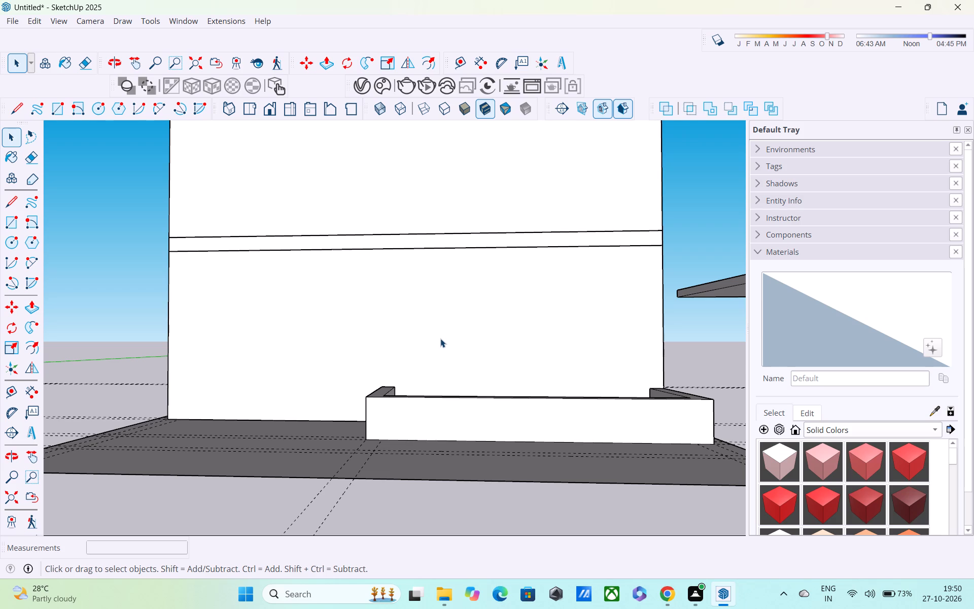
{"action": "middle_click_drag", "start_coordinate": [440, 339], "coordinate": [442, 344]}
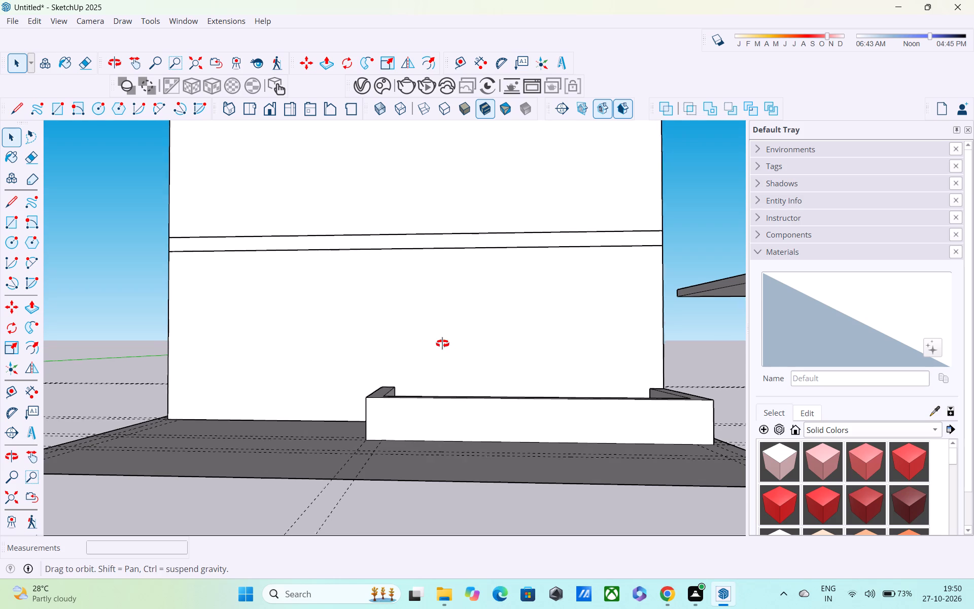
{"action": "middle_click_drag", "start_coordinate": [442, 344], "coordinate": [523, 340]}
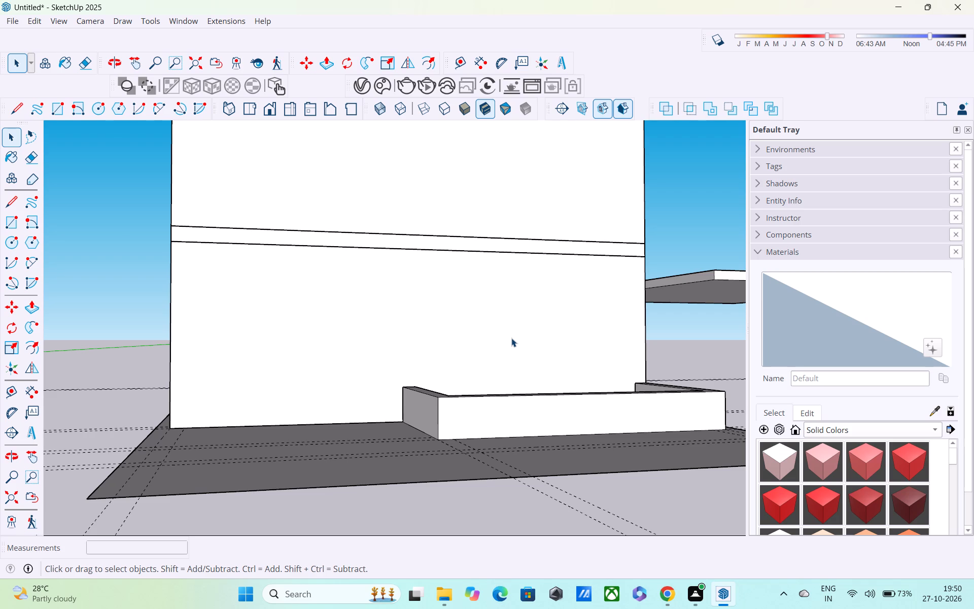
{"action": "scroll", "coordinate": [510, 337], "scroll_direction": "down", "scroll_amount": 4}
{"action": "middle_click_drag", "start_coordinate": [497, 302], "coordinate": [467, 301]}
{"action": "middle_click_drag", "start_coordinate": [467, 301], "coordinate": [440, 304]}
{"action": "scroll", "coordinate": [430, 296], "scroll_direction": "up", "scroll_amount": 1}
{"action": "scroll", "coordinate": [430, 296], "scroll_direction": "down", "scroll_amount": 6}
{"action": "middle_click_drag", "start_coordinate": [430, 296], "coordinate": [399, 344]}
{"action": "scroll", "coordinate": [314, 324], "scroll_direction": "up", "scroll_amount": 5}
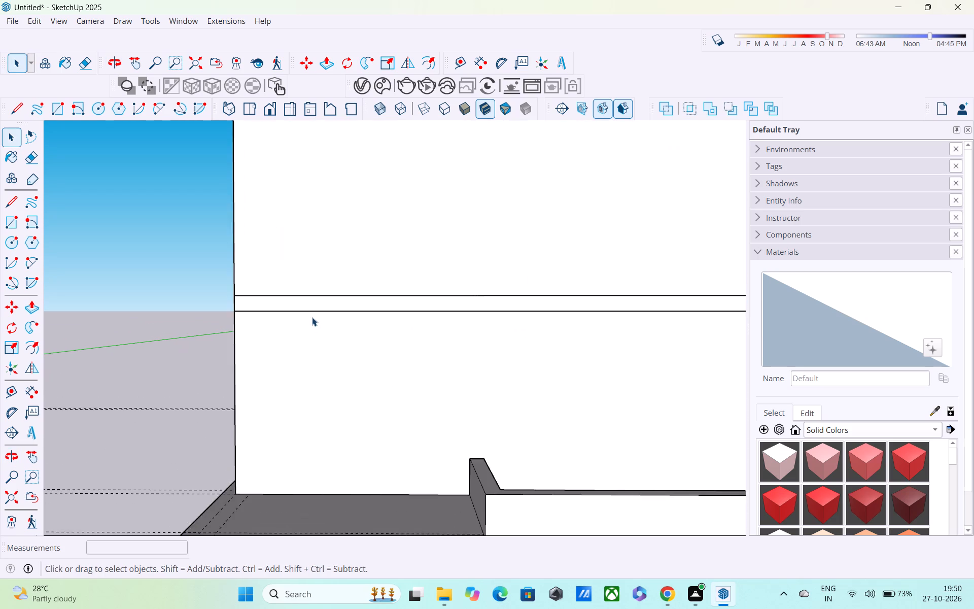
{"action": "scroll", "coordinate": [312, 317], "scroll_direction": "up", "scroll_amount": 5}
{"action": "scroll", "coordinate": [309, 322], "scroll_direction": "down", "scroll_amount": 2}
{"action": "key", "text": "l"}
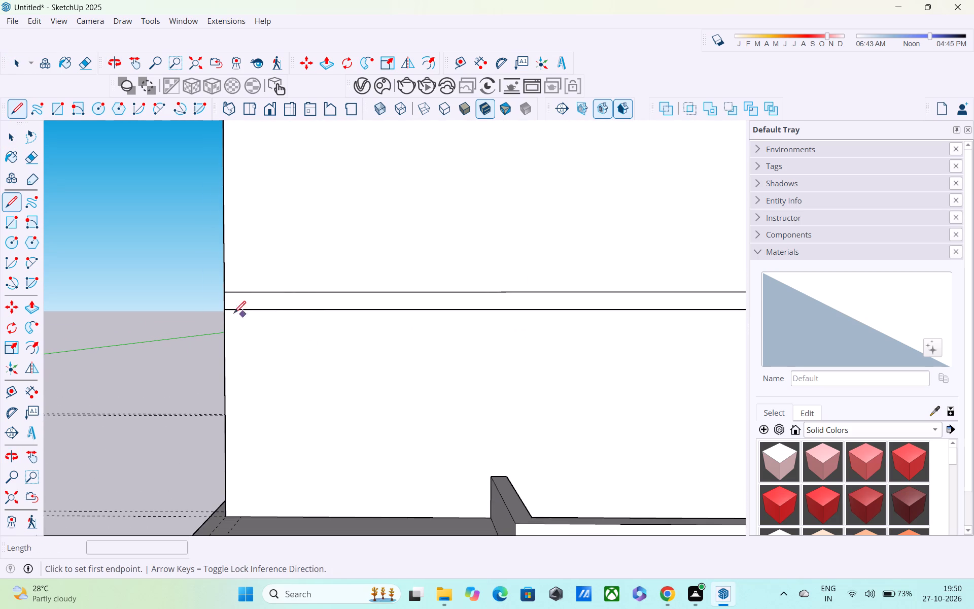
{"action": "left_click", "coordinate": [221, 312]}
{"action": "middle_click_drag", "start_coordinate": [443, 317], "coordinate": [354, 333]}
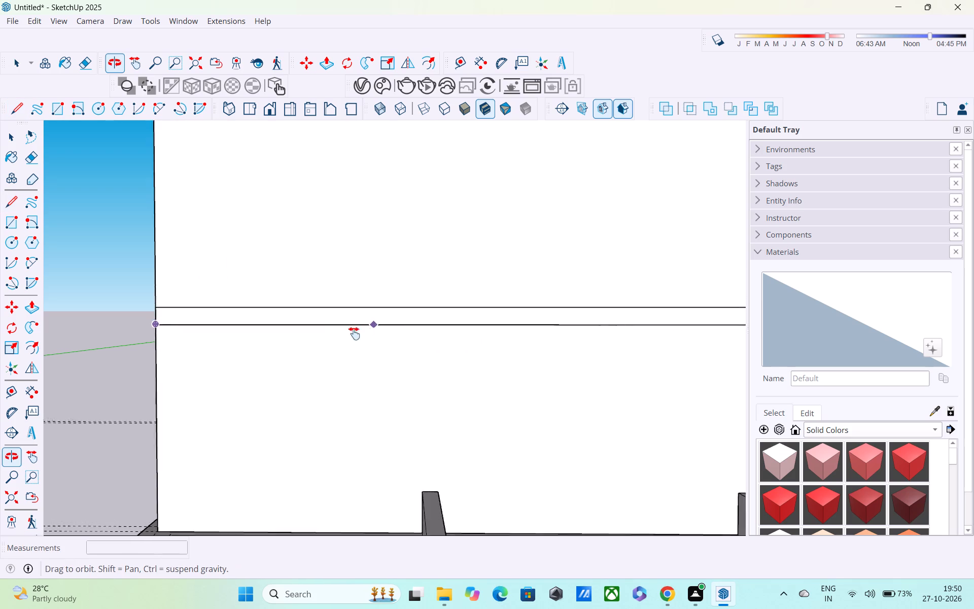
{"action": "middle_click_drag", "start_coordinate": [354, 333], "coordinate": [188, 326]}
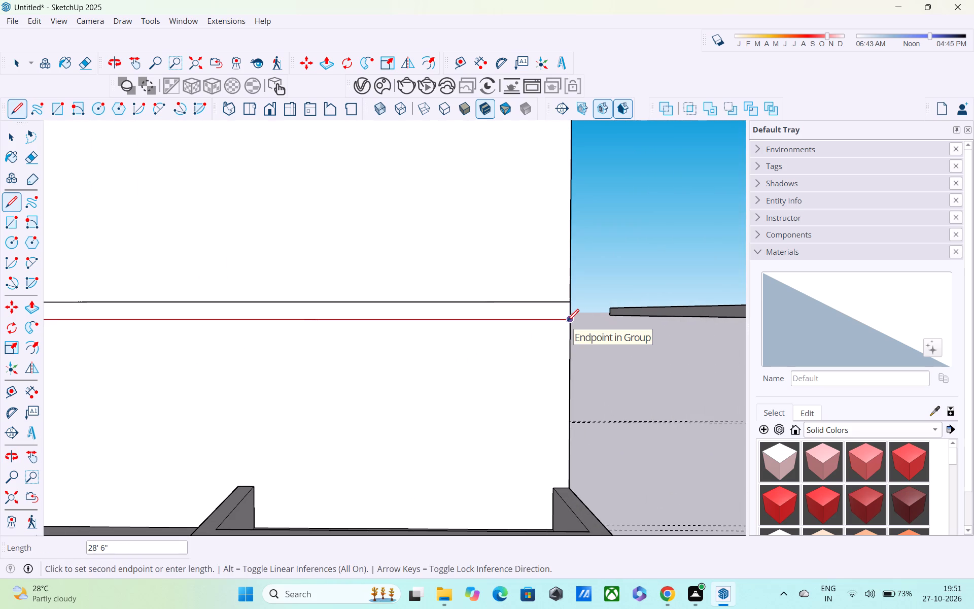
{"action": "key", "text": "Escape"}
Place a vertical guide on the facade 15' from the side edge away from the extension, and another 9" beyond it.
{"action": "scroll", "coordinate": [489, 339], "scroll_direction": "down", "scroll_amount": 3}
{"action": "middle_click_drag", "start_coordinate": [486, 350], "coordinate": [644, 348], "text": "shift"}
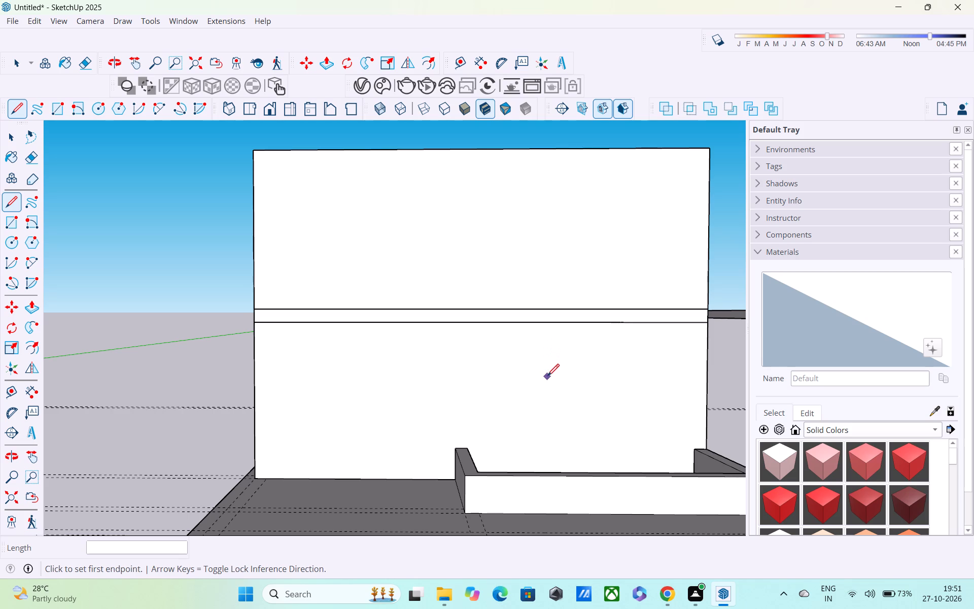
{"action": "key", "text": "t"}
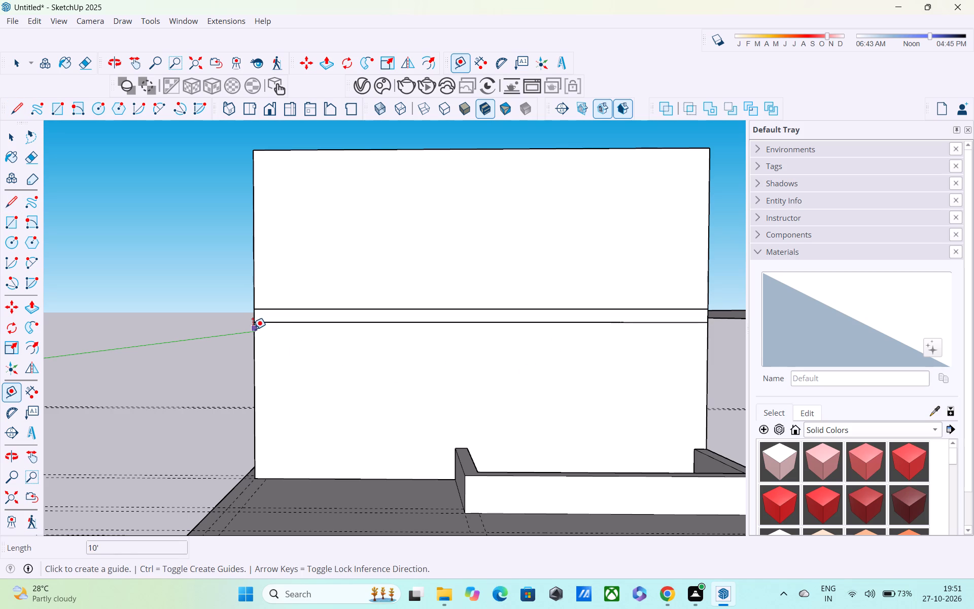
{"action": "left_click", "coordinate": [253, 329]}
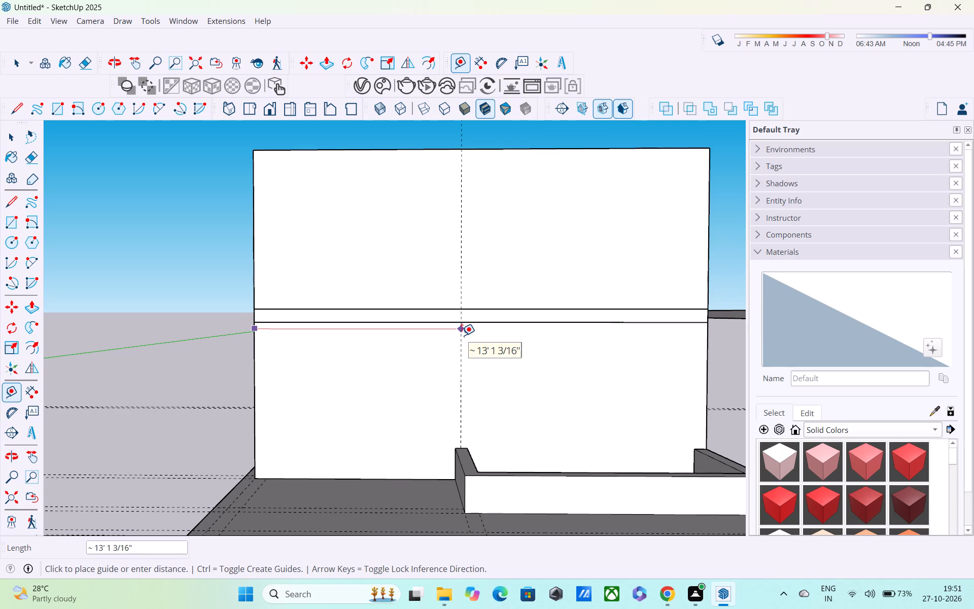
{"action": "type", "text": "15'"}
{"action": "key", "text": "Return"}
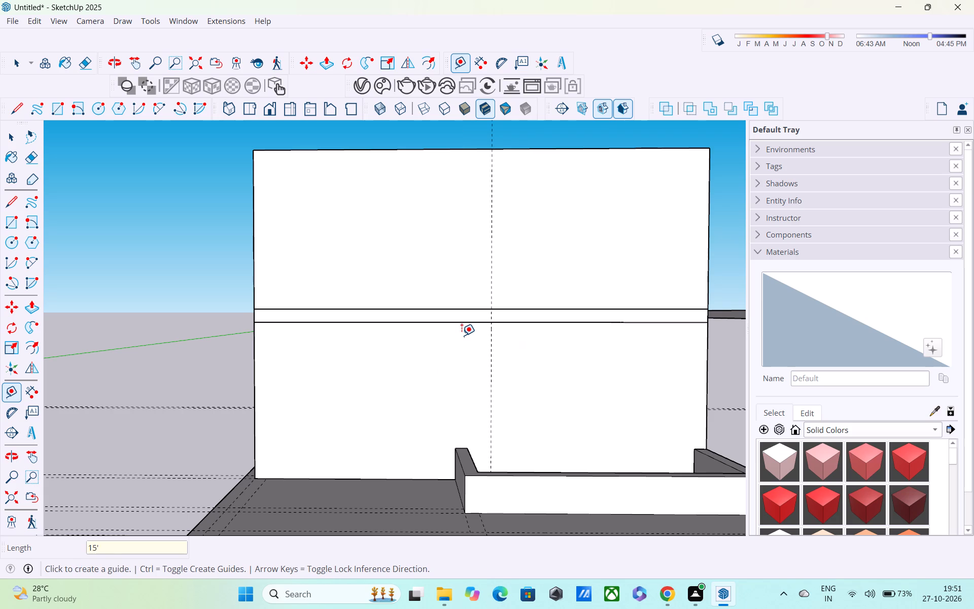
{"action": "left_click", "coordinate": [493, 335]}
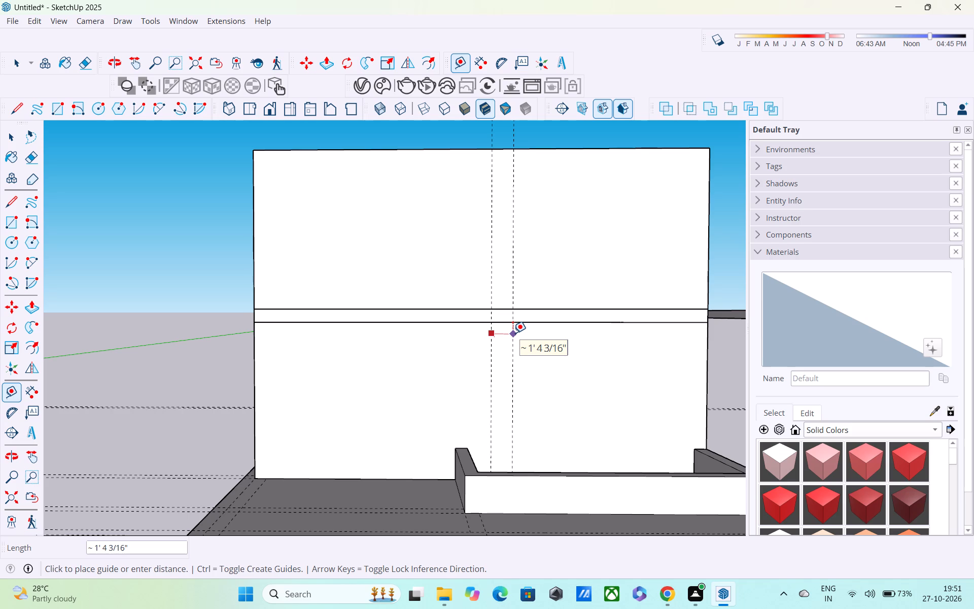
{"action": "type", "text": "9\""}
{"action": "key", "text": "Return"}
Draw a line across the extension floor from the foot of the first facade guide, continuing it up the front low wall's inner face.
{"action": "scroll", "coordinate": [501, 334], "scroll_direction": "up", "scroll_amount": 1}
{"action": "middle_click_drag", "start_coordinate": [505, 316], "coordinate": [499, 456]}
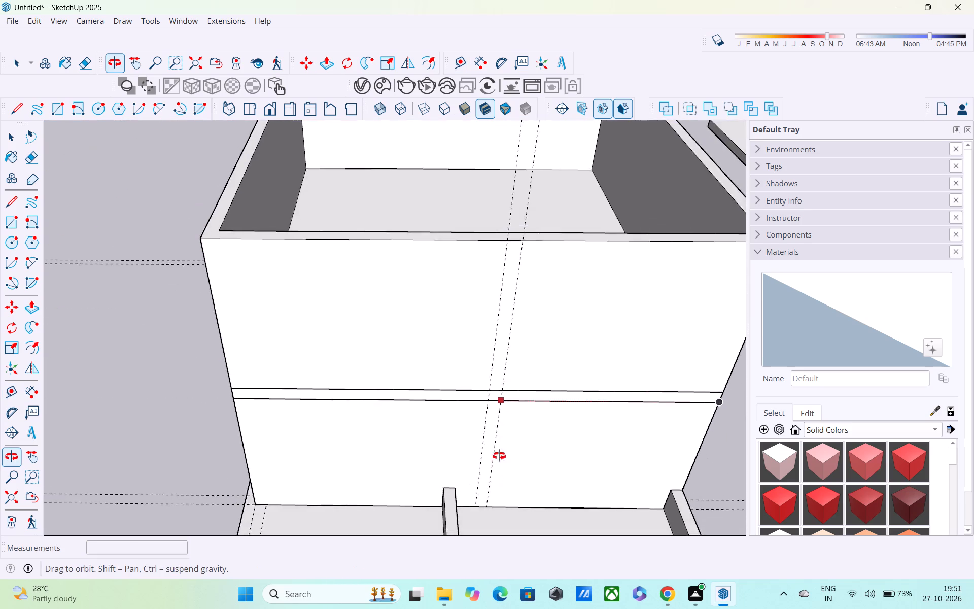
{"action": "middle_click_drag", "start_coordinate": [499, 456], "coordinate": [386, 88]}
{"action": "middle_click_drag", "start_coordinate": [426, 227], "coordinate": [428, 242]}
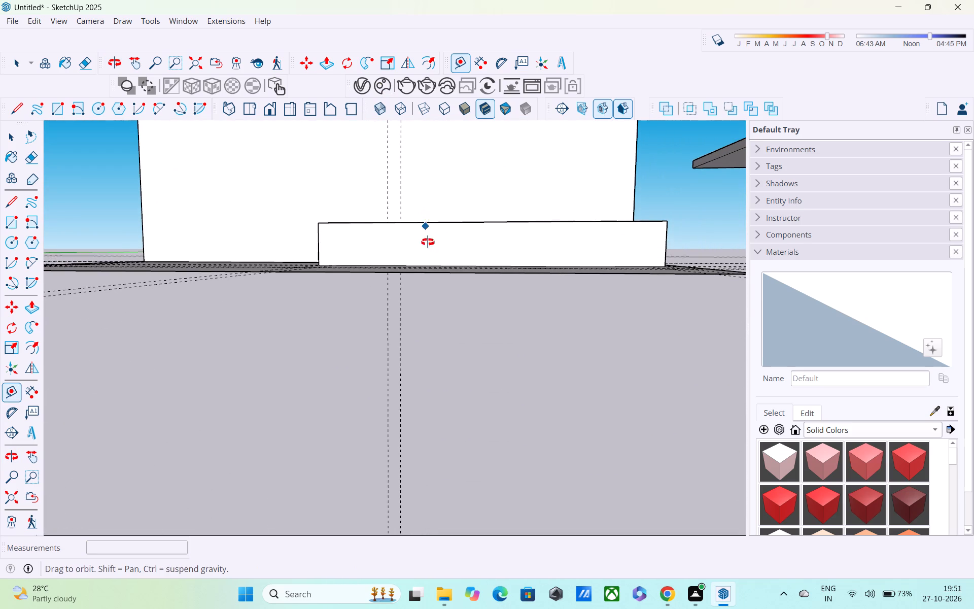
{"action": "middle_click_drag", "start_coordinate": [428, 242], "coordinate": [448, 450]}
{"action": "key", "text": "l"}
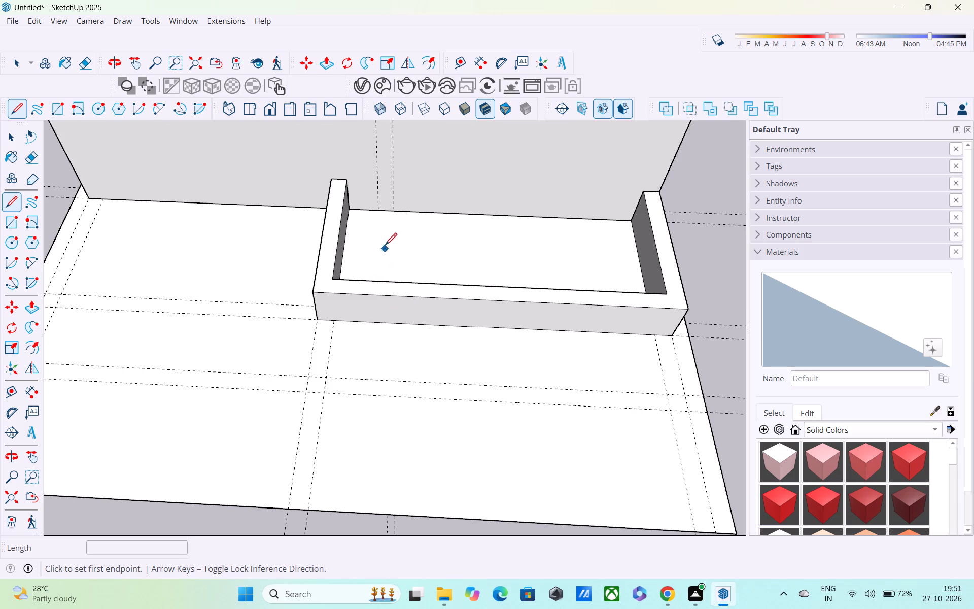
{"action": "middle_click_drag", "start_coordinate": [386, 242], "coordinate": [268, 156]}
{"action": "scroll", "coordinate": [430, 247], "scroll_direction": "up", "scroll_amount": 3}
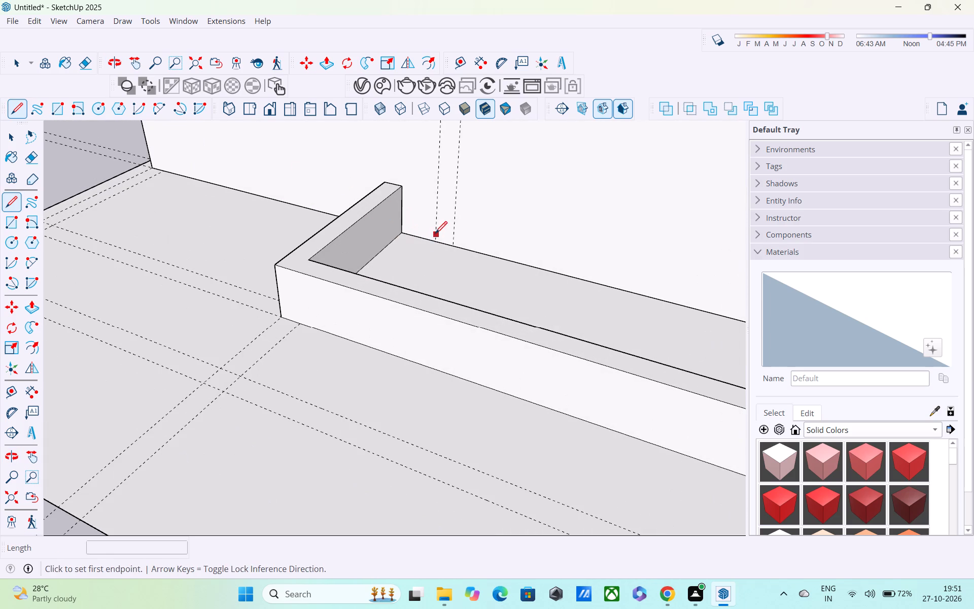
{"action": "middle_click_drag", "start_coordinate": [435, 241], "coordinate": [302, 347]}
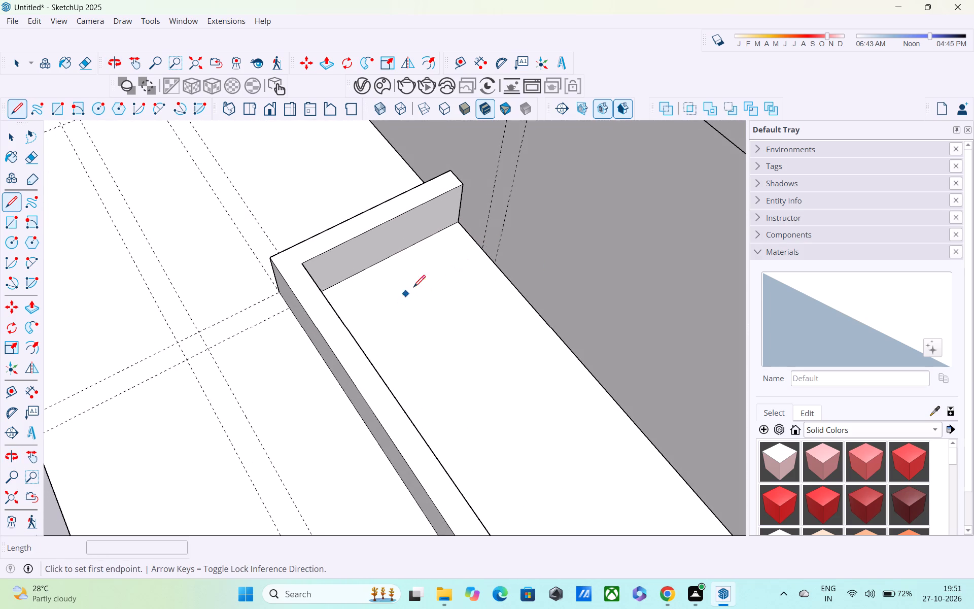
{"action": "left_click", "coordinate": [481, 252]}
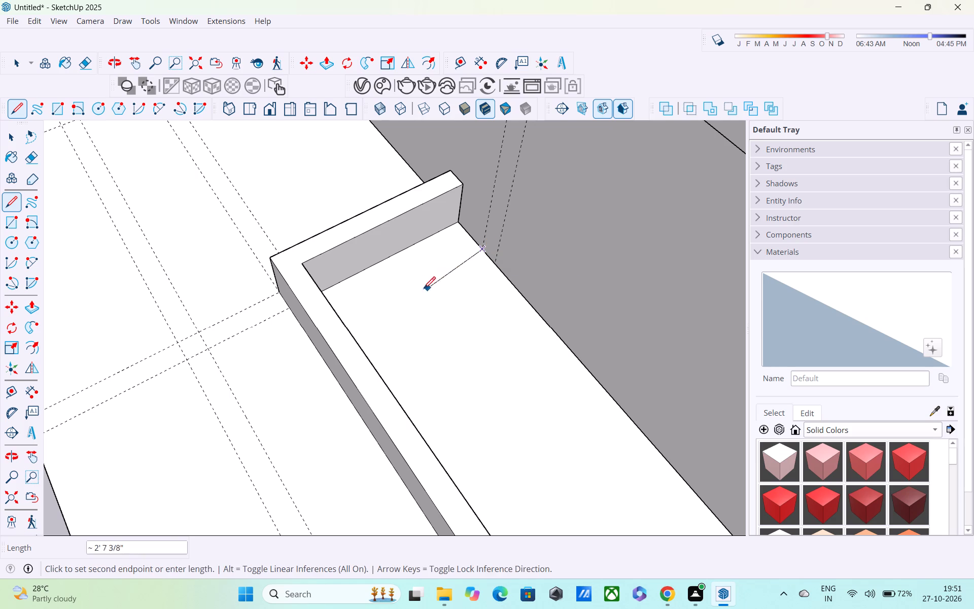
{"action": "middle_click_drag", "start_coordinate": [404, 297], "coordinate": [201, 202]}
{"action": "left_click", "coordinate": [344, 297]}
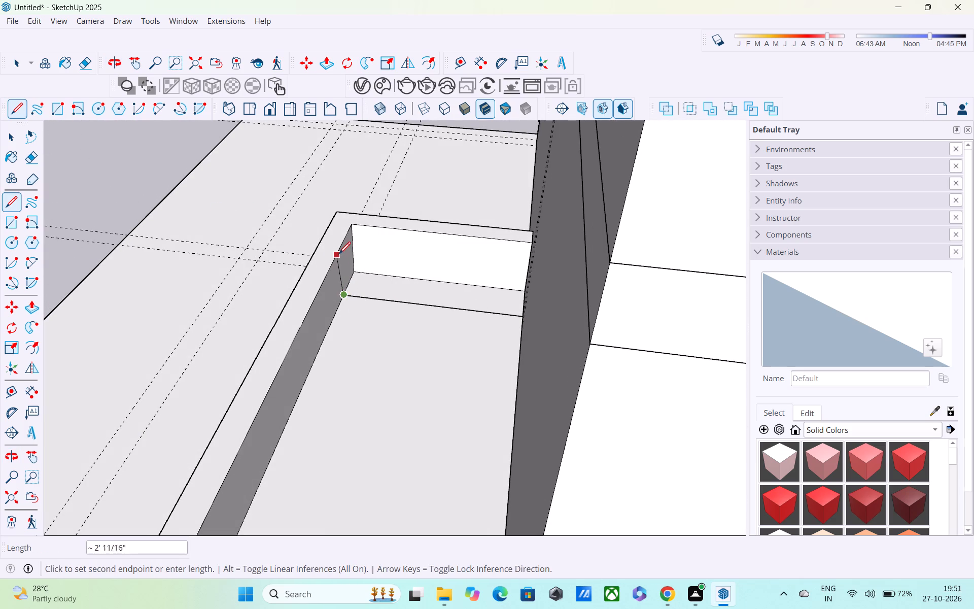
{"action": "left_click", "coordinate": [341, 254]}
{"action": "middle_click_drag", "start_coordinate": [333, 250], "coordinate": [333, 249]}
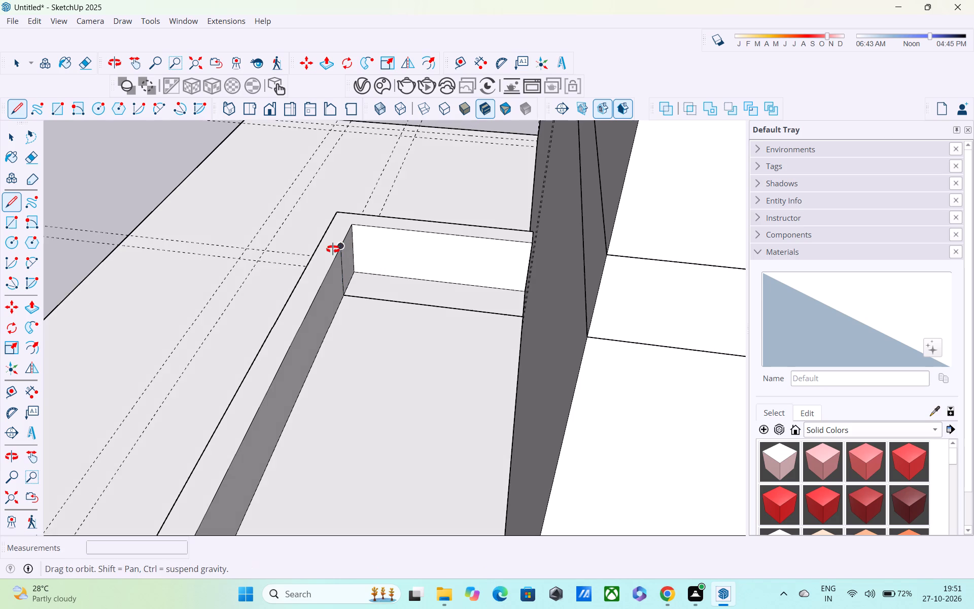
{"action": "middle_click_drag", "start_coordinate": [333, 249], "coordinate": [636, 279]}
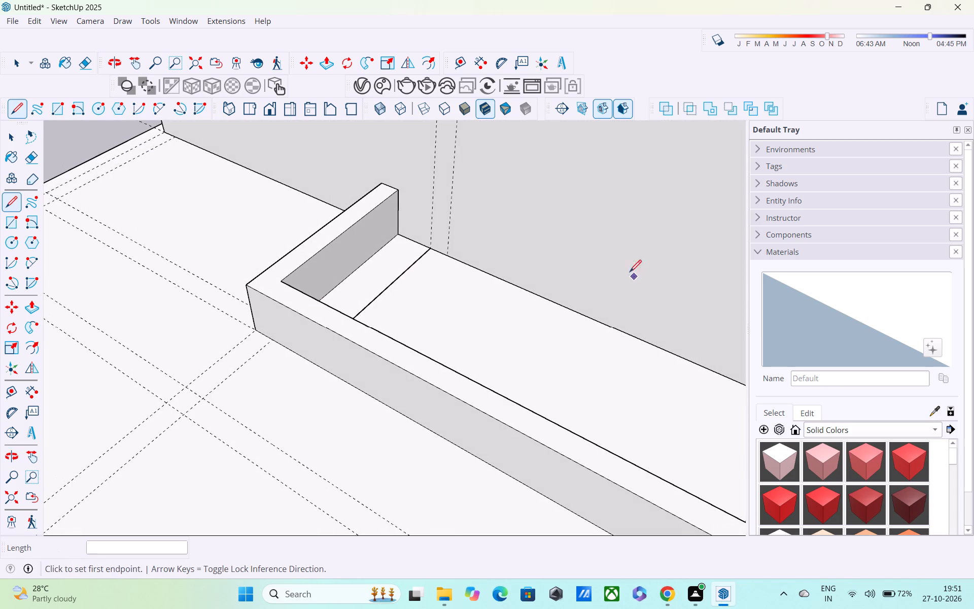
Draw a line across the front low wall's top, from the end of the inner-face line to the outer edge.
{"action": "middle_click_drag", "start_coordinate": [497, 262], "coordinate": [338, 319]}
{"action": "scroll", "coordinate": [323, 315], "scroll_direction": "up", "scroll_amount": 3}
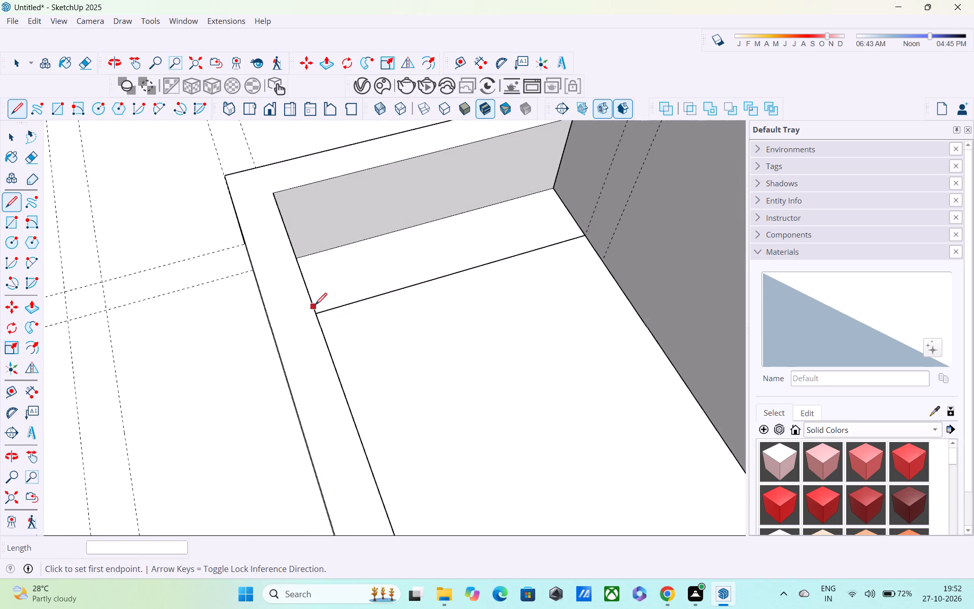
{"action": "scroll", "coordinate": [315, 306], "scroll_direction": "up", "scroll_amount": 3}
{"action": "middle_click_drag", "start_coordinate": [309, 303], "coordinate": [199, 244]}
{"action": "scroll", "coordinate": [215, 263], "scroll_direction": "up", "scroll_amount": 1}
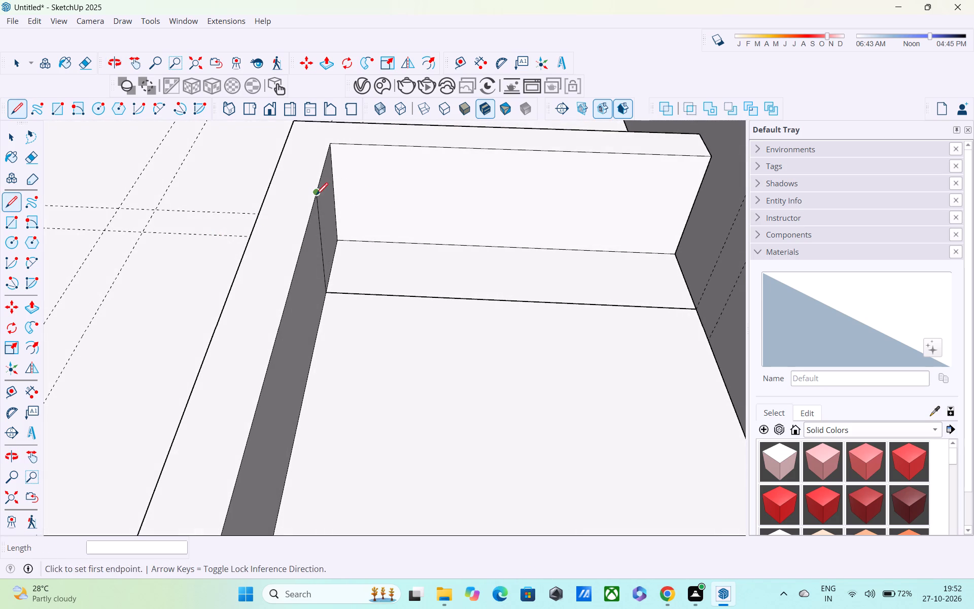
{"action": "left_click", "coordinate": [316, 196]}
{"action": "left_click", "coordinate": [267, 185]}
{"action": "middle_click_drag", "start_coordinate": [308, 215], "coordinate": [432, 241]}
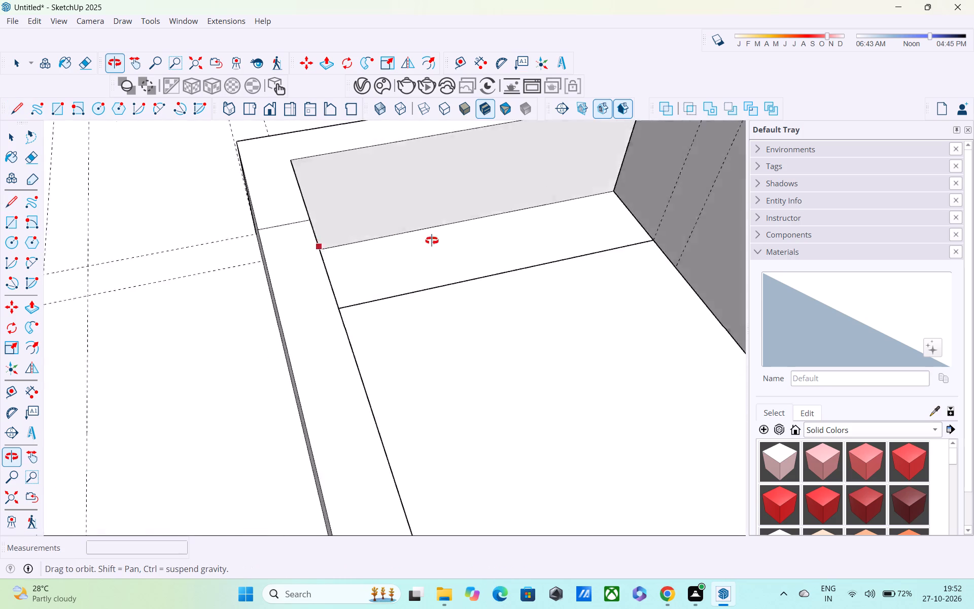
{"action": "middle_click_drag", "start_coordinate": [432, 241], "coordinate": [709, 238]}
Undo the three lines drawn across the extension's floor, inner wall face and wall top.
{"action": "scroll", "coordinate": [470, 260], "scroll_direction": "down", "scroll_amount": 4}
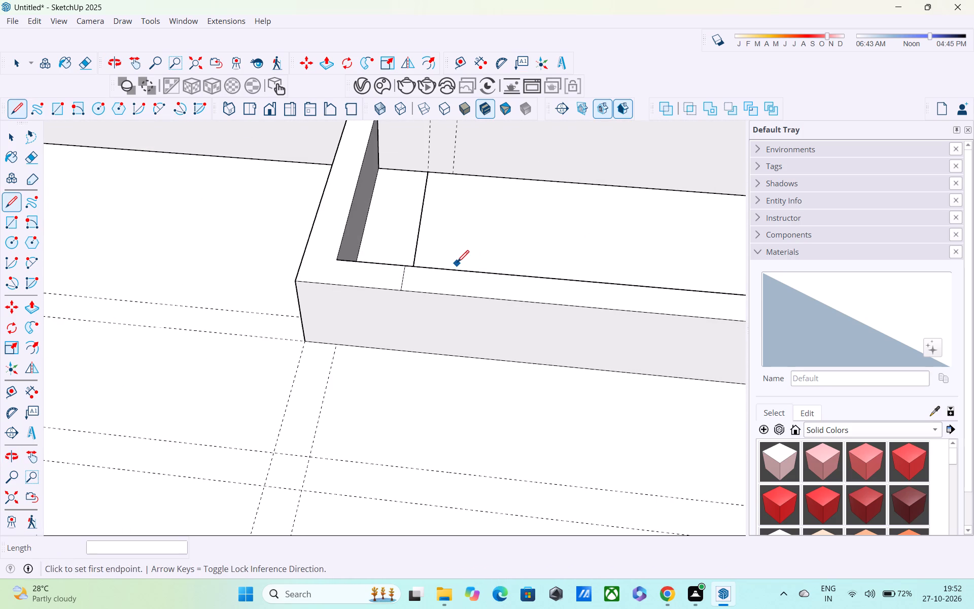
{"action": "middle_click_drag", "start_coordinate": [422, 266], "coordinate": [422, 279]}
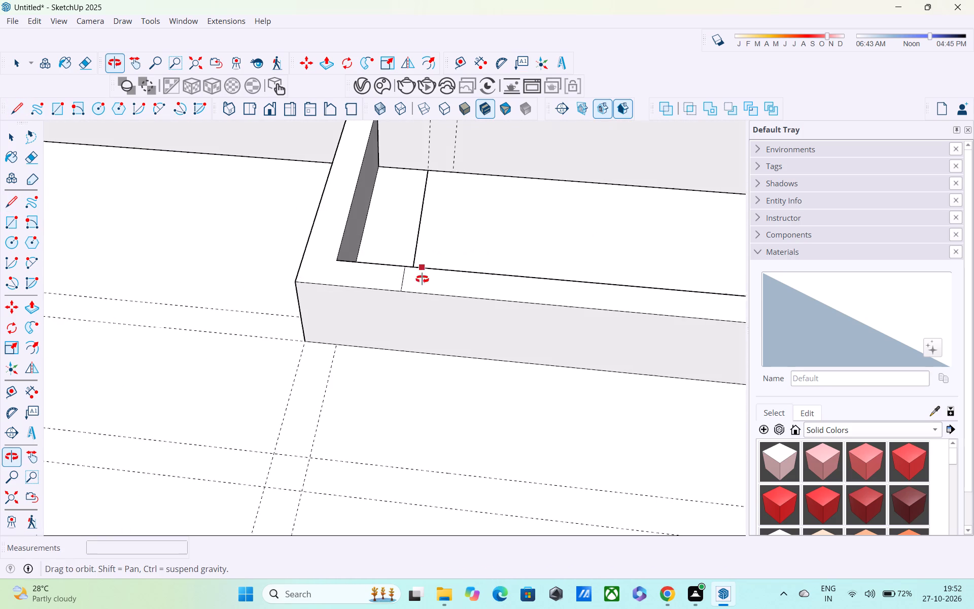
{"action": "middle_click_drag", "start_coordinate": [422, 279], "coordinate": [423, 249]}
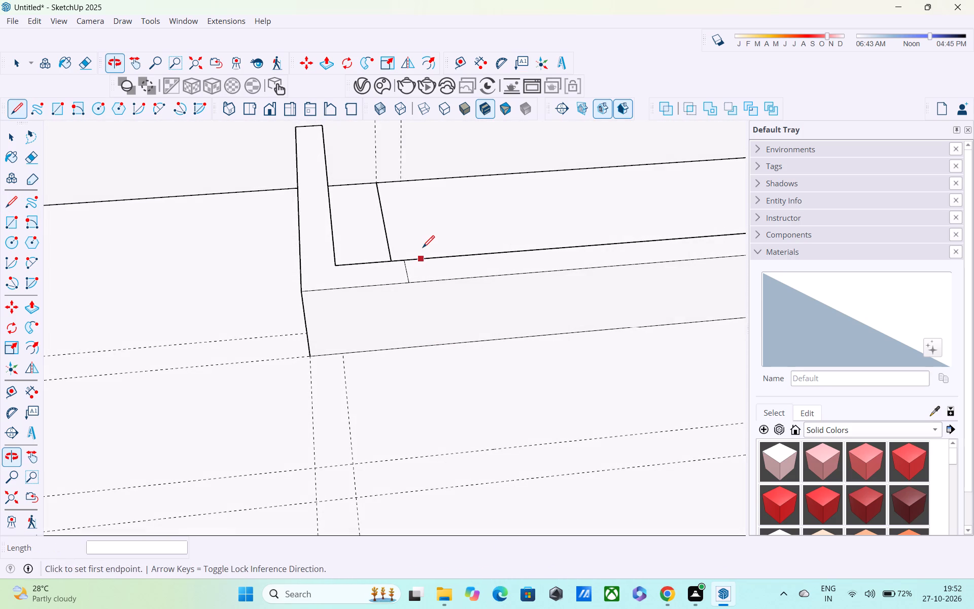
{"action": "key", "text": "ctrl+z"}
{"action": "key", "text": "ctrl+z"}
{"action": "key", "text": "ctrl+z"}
Undo both vertical guides placed on the facade.
{"action": "scroll", "coordinate": [423, 249], "scroll_direction": "up", "scroll_amount": 1}
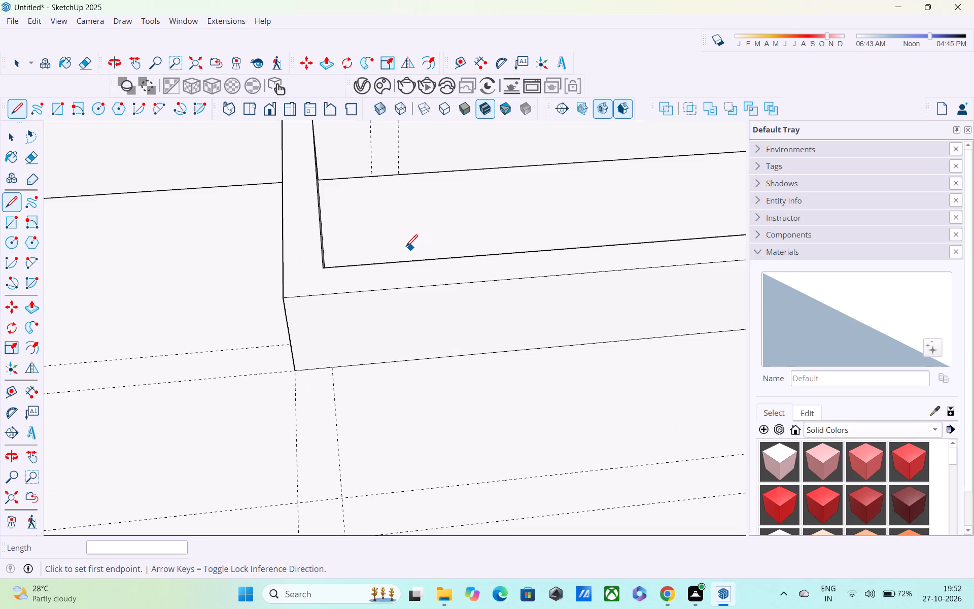
{"action": "key", "text": "ctrl+z"}
{"action": "key", "text": "ctrl+z"}
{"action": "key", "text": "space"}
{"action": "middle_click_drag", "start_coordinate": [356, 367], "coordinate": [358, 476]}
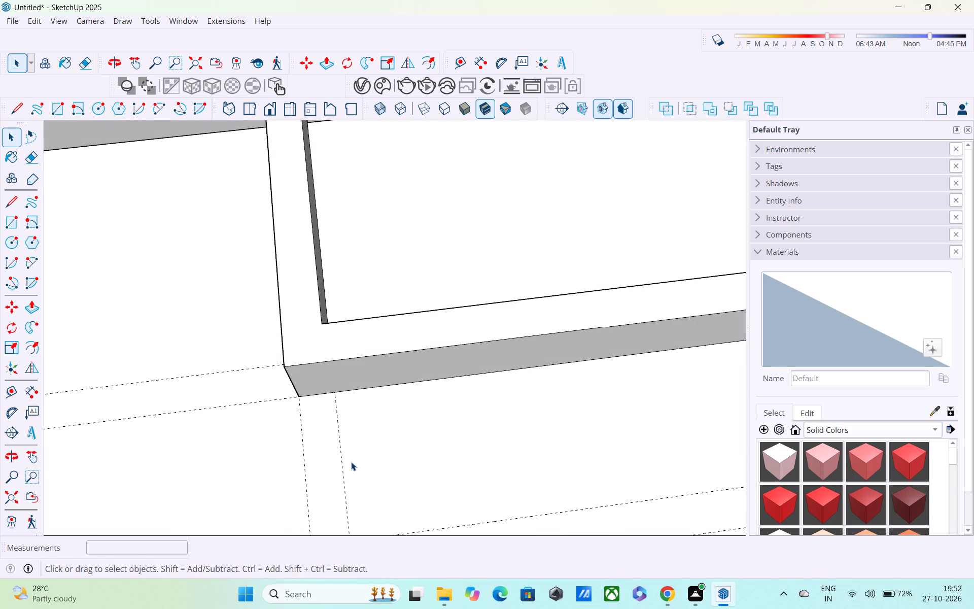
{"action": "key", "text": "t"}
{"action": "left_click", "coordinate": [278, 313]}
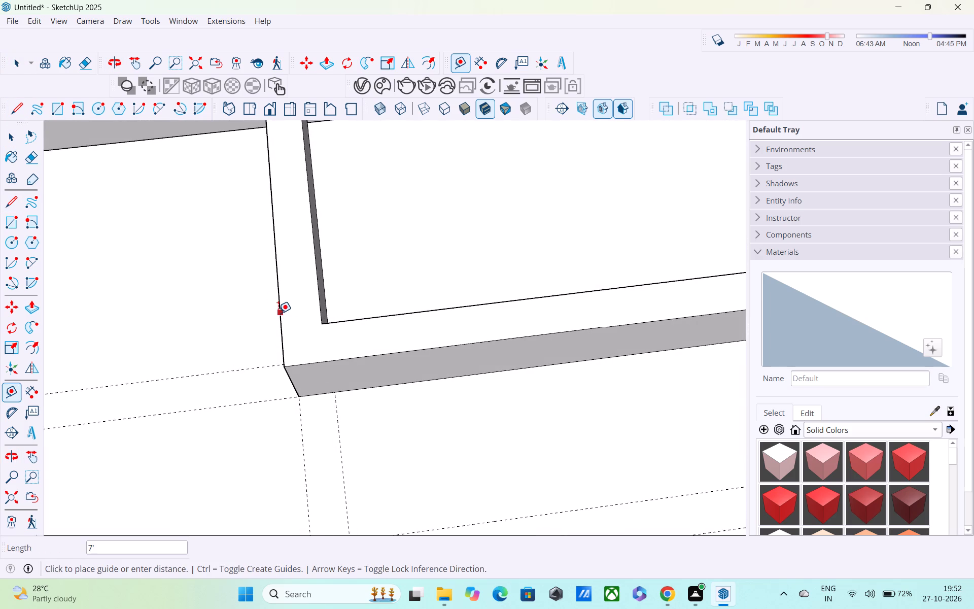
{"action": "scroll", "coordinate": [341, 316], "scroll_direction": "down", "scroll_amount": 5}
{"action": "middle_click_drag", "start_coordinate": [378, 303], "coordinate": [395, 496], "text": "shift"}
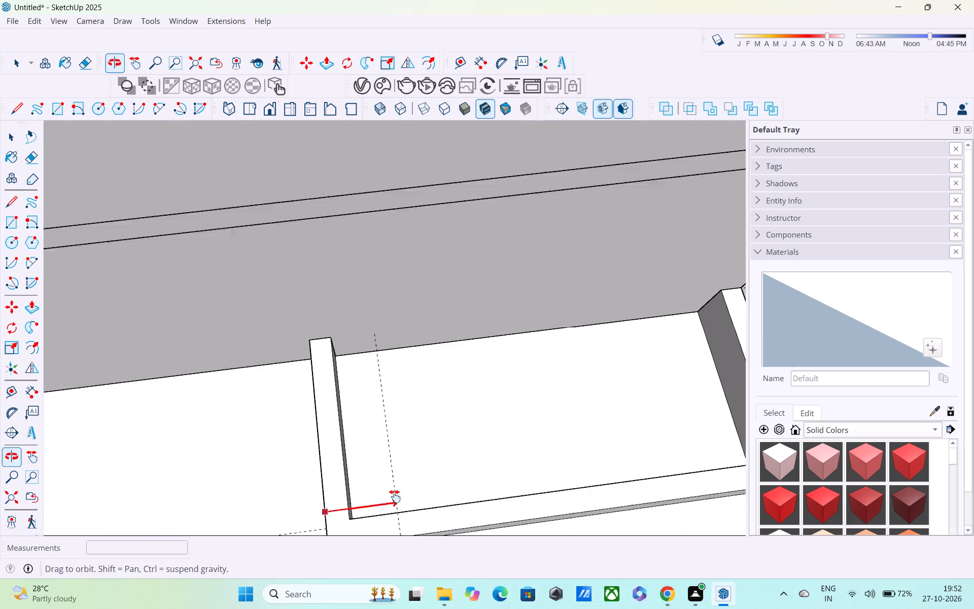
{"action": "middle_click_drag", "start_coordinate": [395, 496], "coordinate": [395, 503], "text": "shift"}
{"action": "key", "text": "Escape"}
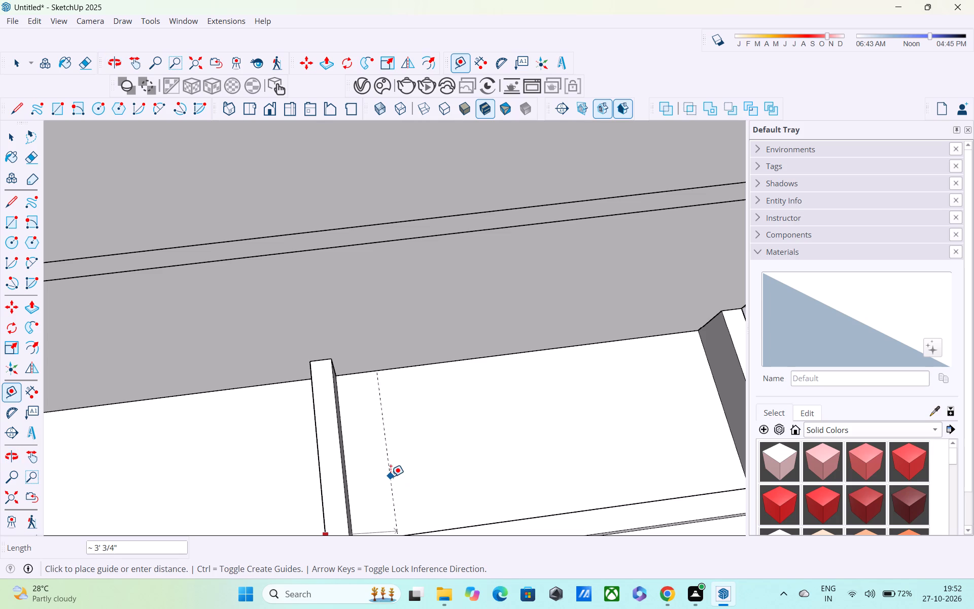
Redo the vertical facade guide 15' from the side edge.
{"action": "key", "text": "ctrl+t"}
{"action": "key", "text": "ctrl+y"}
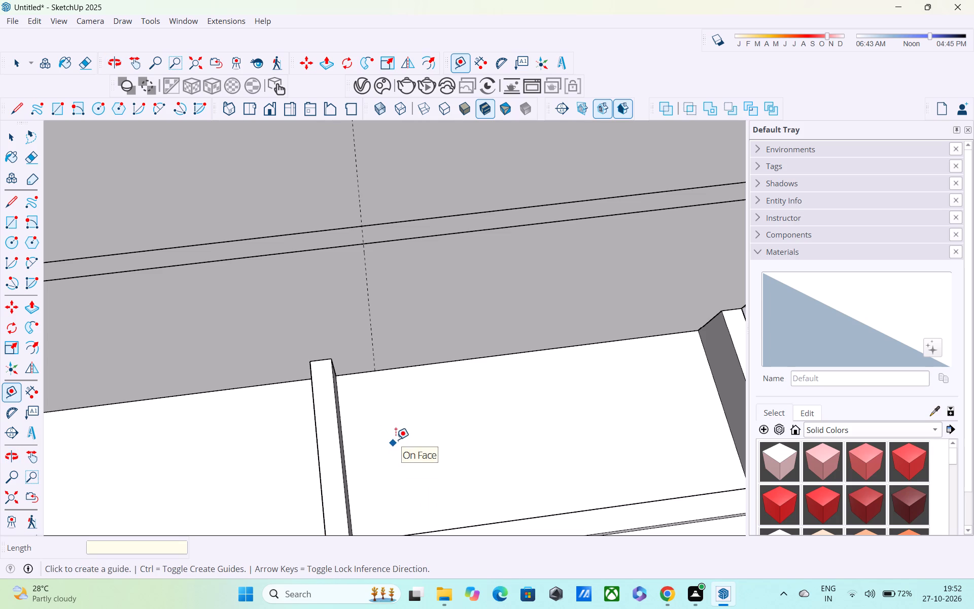
Place a guide parallel to the extension side wall's outer edge, about 2' 3" away, in line with the vertical facade guide.
{"action": "middle_click_drag", "start_coordinate": [392, 447], "coordinate": [354, 306], "text": "shift"}
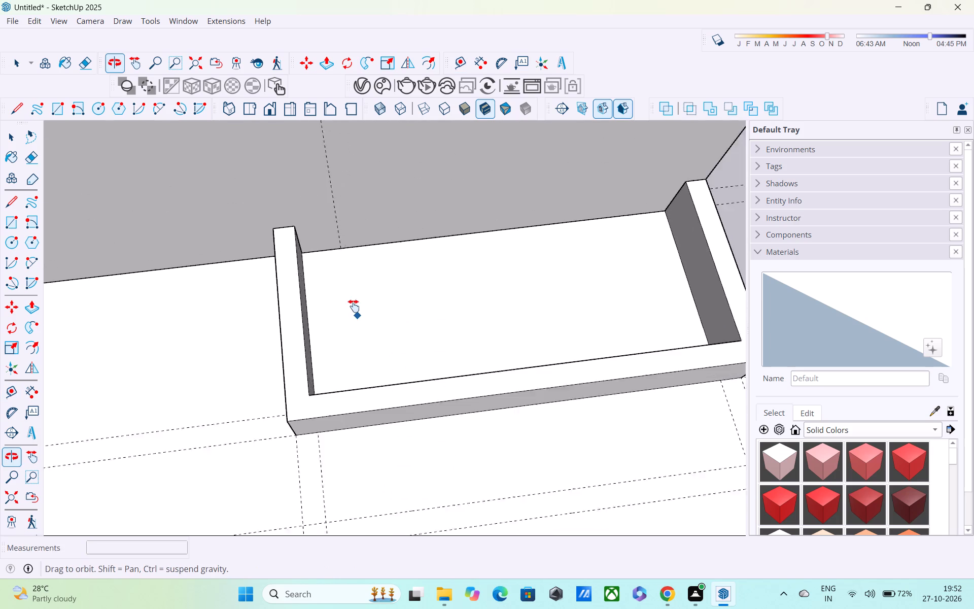
{"action": "middle_click_drag", "start_coordinate": [354, 306], "coordinate": [345, 281], "text": "shift"}
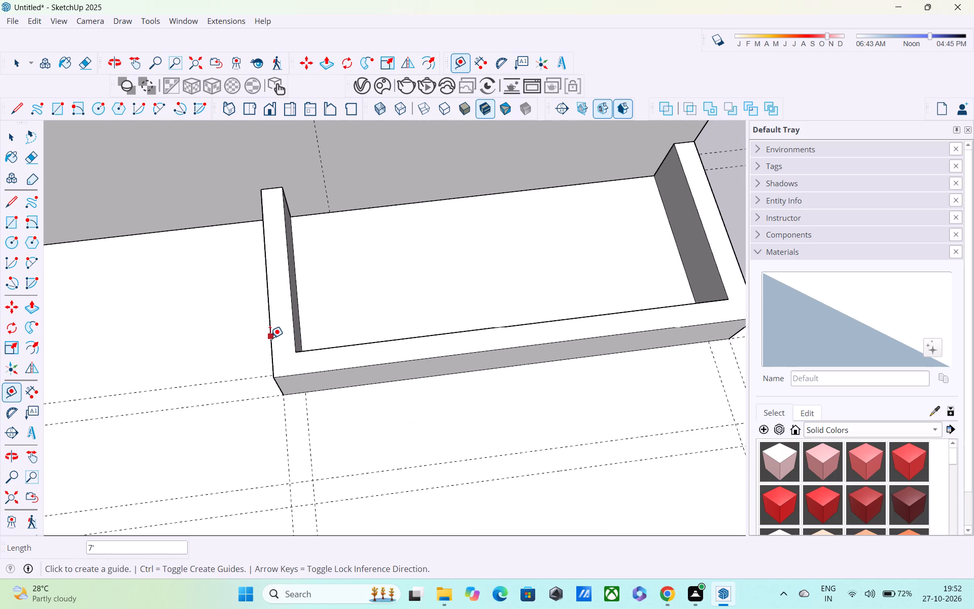
{"action": "left_click", "coordinate": [270, 338]}
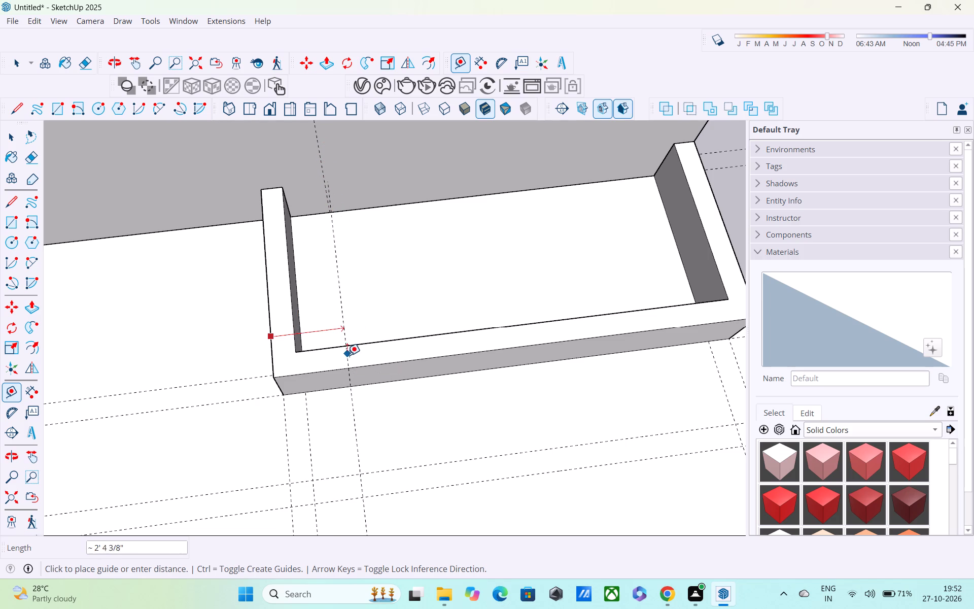
{"action": "middle_click_drag", "start_coordinate": [343, 358], "coordinate": [353, 152]}
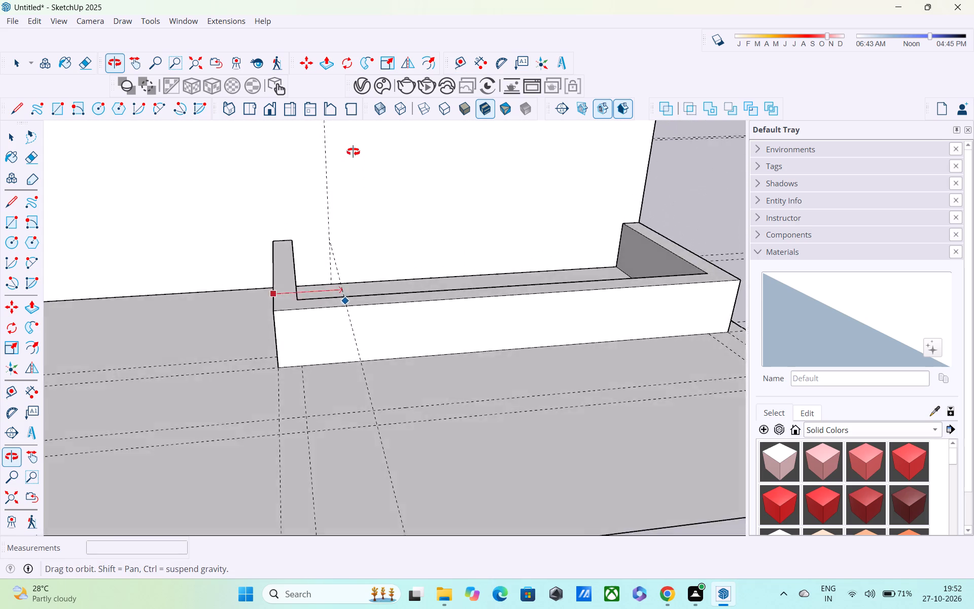
{"action": "middle_click_drag", "start_coordinate": [353, 152], "coordinate": [355, 267]}
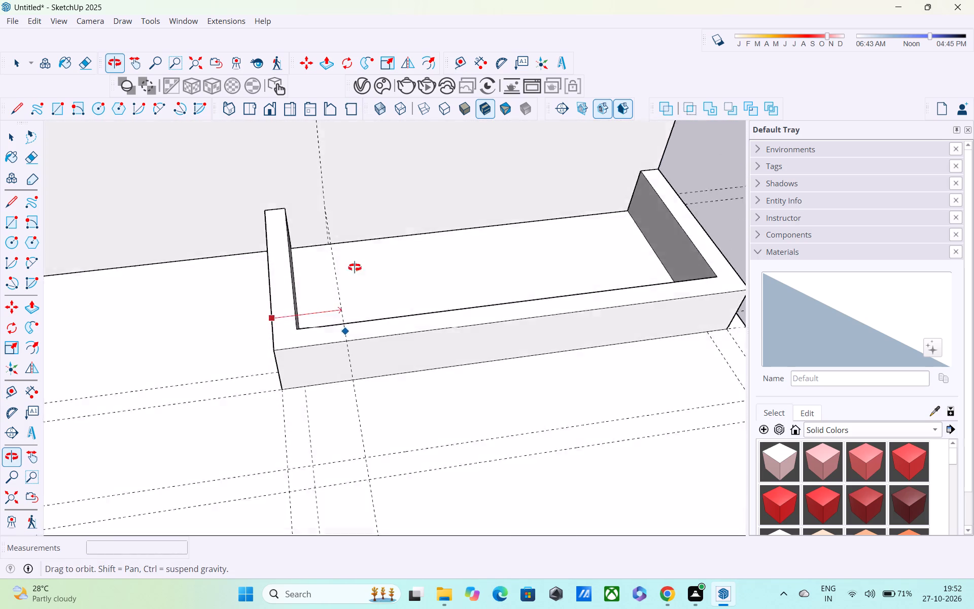
{"action": "middle_click_drag", "start_coordinate": [355, 267], "coordinate": [350, 314]}
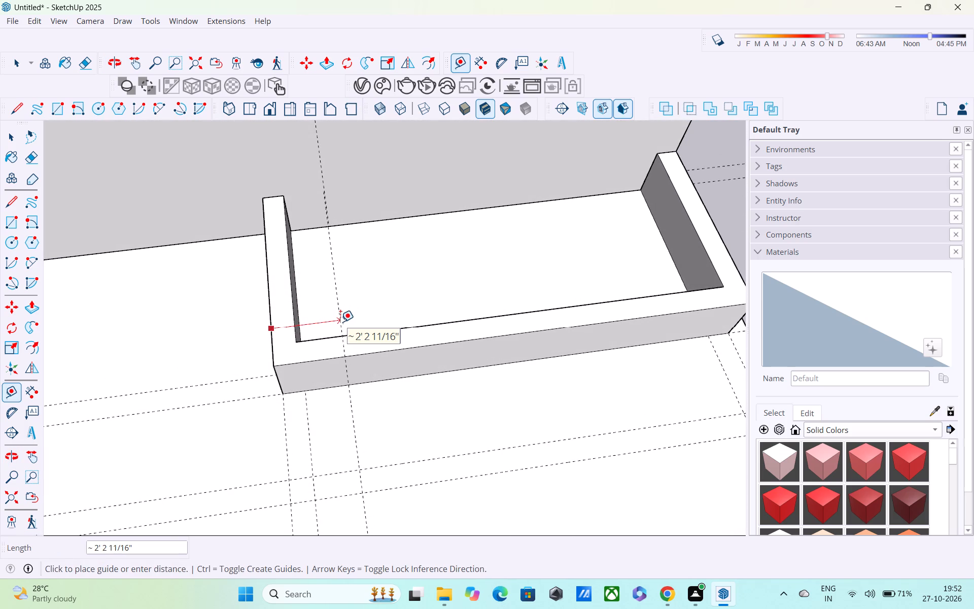
{"action": "left_click", "coordinate": [340, 322]}
Offset a second guide 9" from the new guide across the extension, on the side away from its nearest side wall.
{"action": "middle_click_drag", "start_coordinate": [342, 369], "coordinate": [165, 121]}
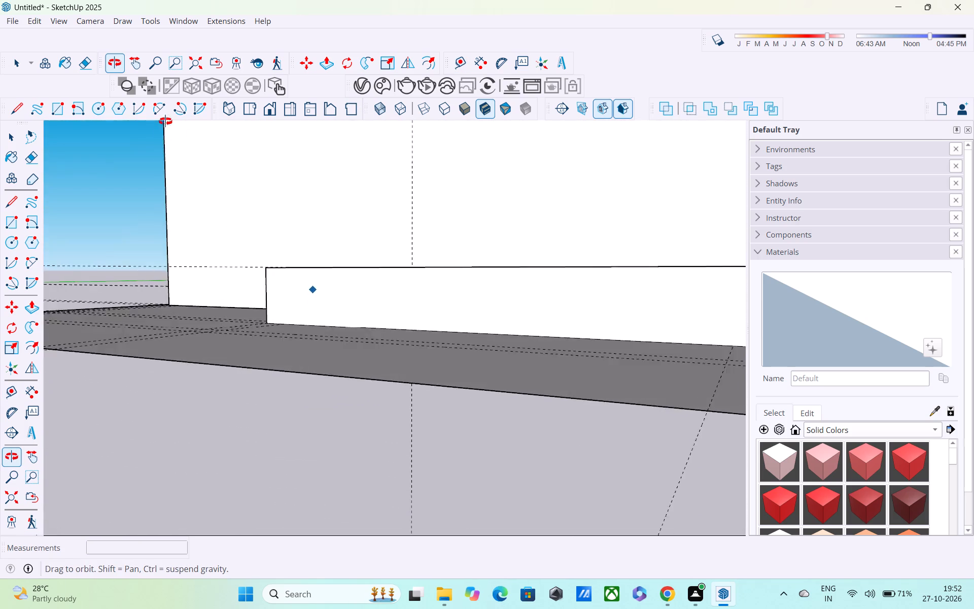
{"action": "middle_click_drag", "start_coordinate": [165, 121], "coordinate": [455, 382]}
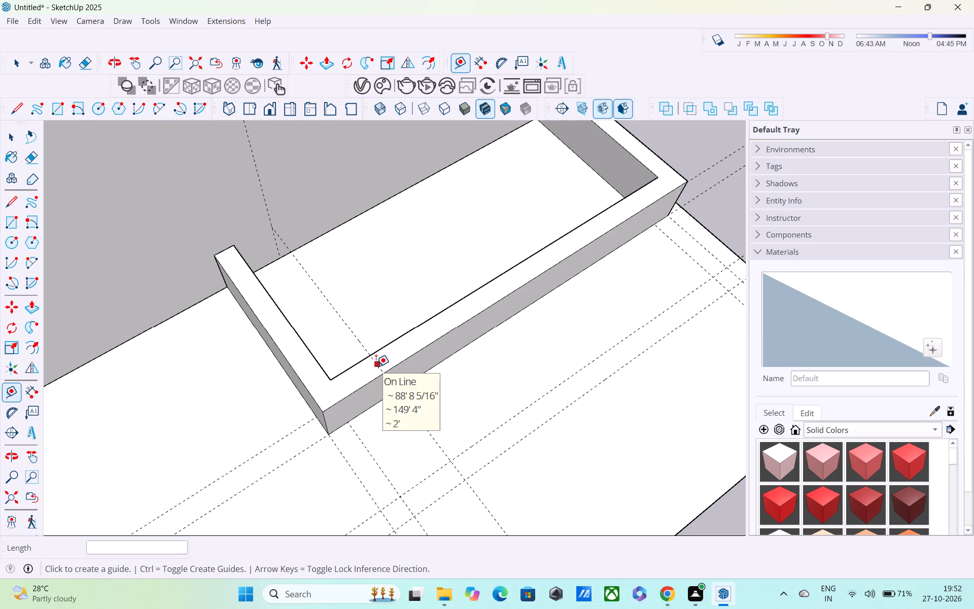
{"action": "left_click", "coordinate": [376, 366]}
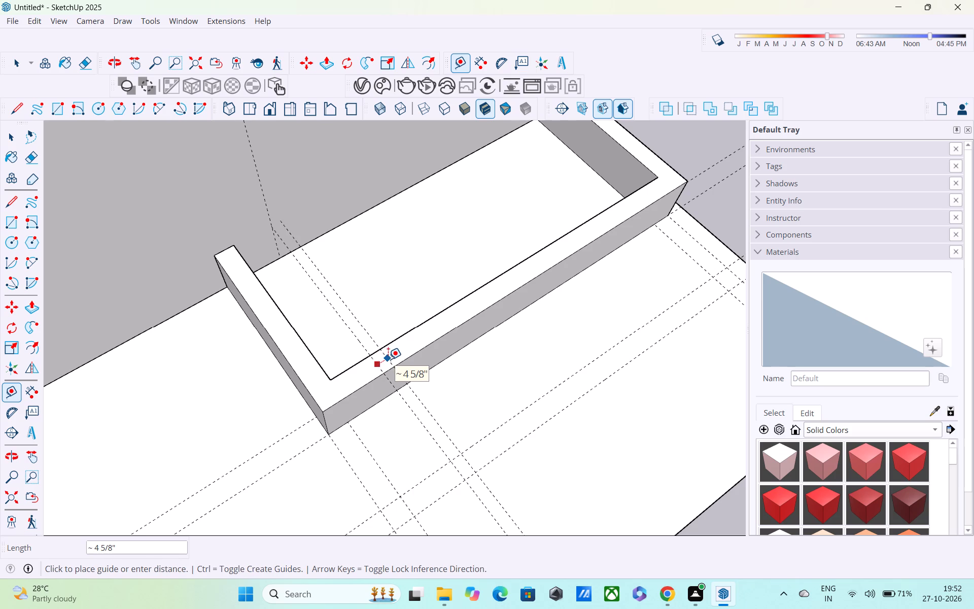
{"action": "type", "text": "9\""}
{"action": "key", "text": "Return"}
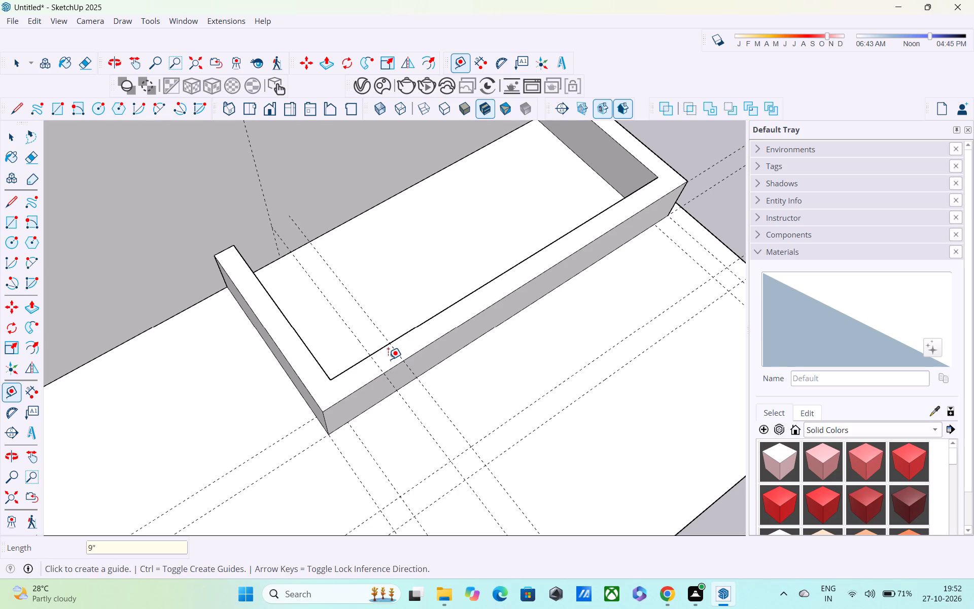
Split the low wall's top with a line at the inner corner nearest the new guides, and push that side wall down 2' to floor level.
{"action": "scroll", "coordinate": [388, 359], "scroll_direction": "down", "scroll_amount": 1}
{"action": "middle_click_drag", "start_coordinate": [388, 359], "coordinate": [502, 272]}
{"action": "scroll", "coordinate": [572, 327], "scroll_direction": "down", "scroll_amount": 1}
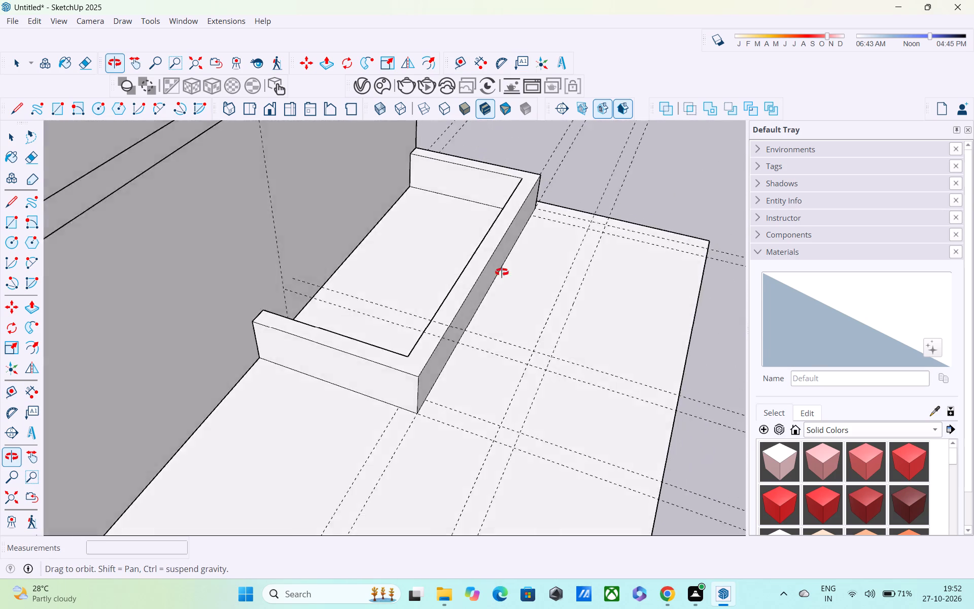
{"action": "middle_click_drag", "start_coordinate": [502, 272], "coordinate": [486, 300]}
{"action": "scroll", "coordinate": [468, 368], "scroll_direction": "up", "scroll_amount": 1}
{"action": "key", "text": "space"}
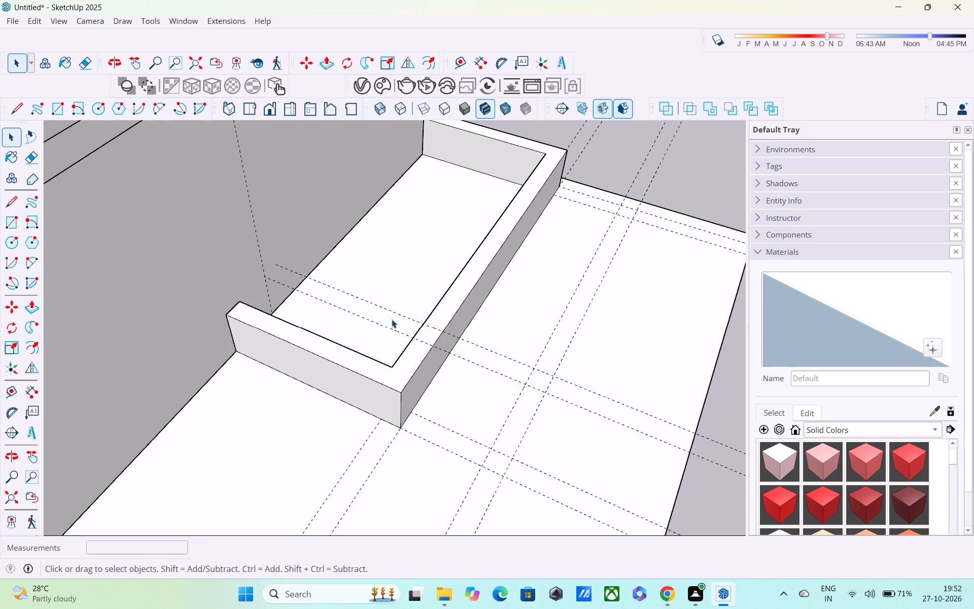
{"action": "key", "text": "l"}
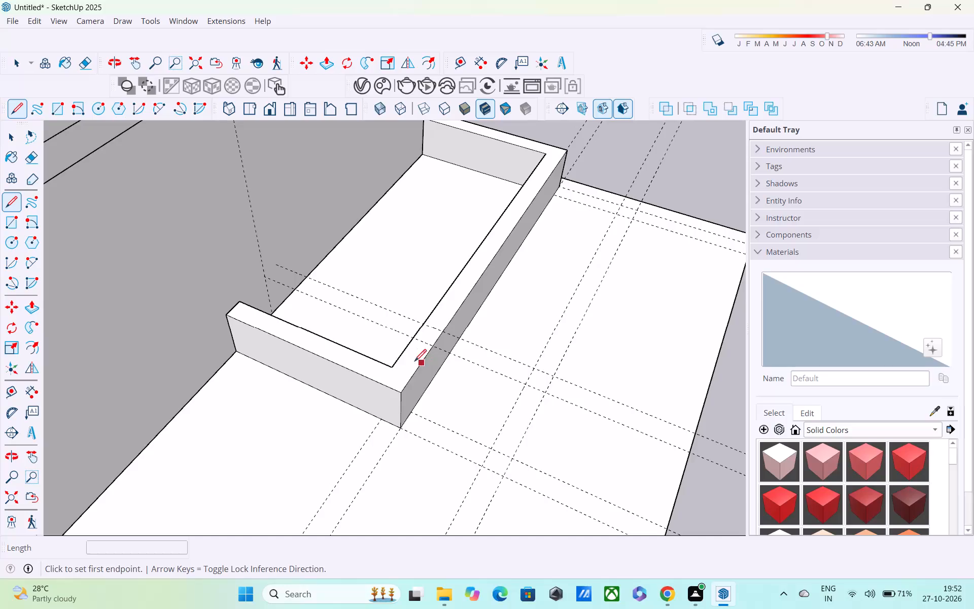
{"action": "left_click", "coordinate": [392, 366]}
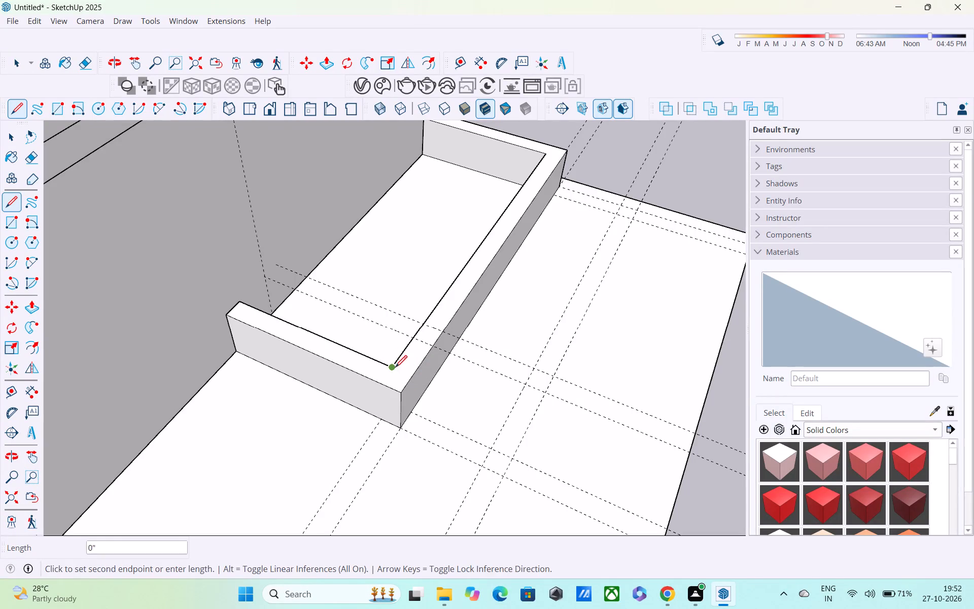
{"action": "left_click", "coordinate": [412, 380]}
{"action": "key", "text": "p"}
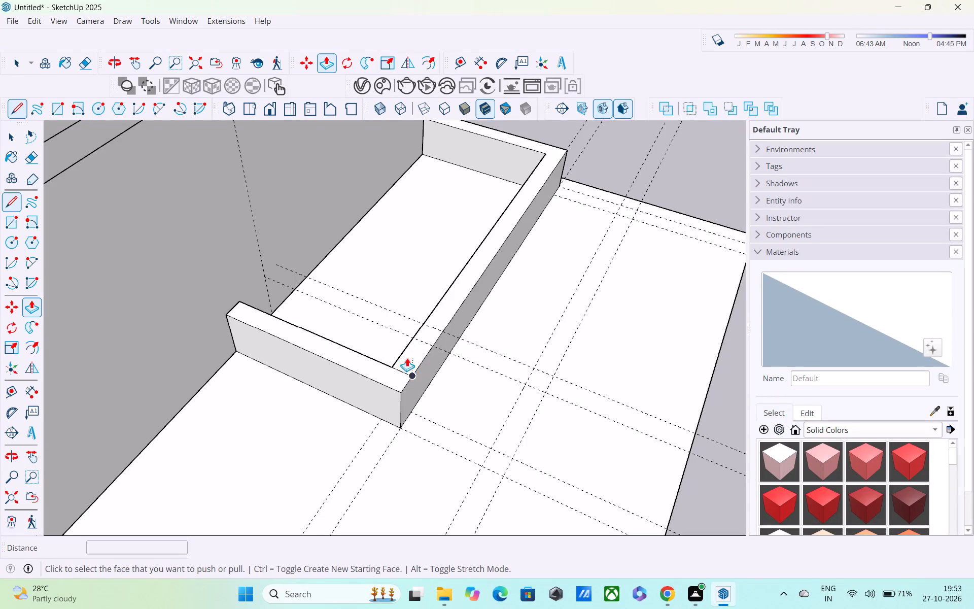
{"action": "left_click", "coordinate": [391, 375]}
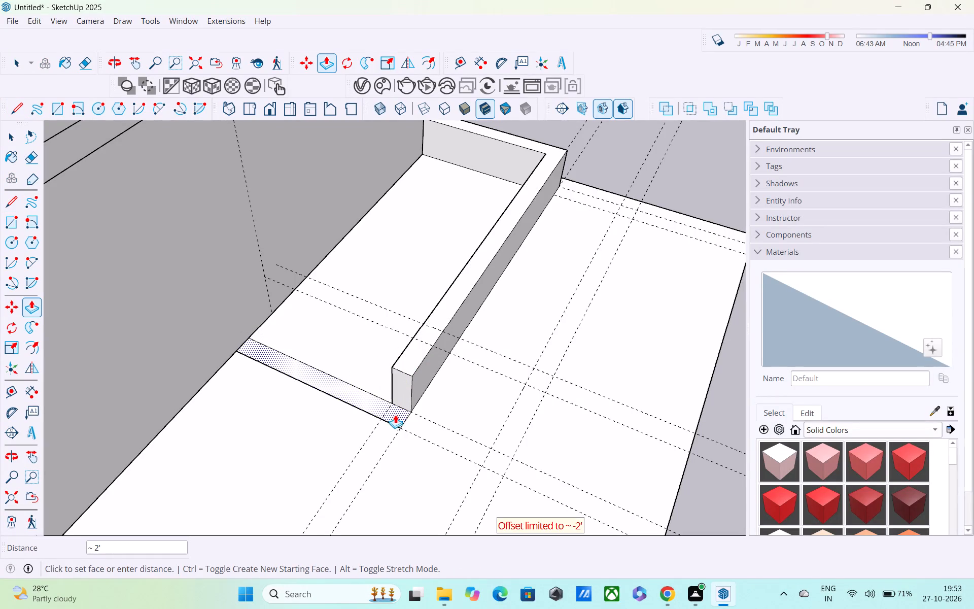
{"action": "left_click", "coordinate": [409, 450]}
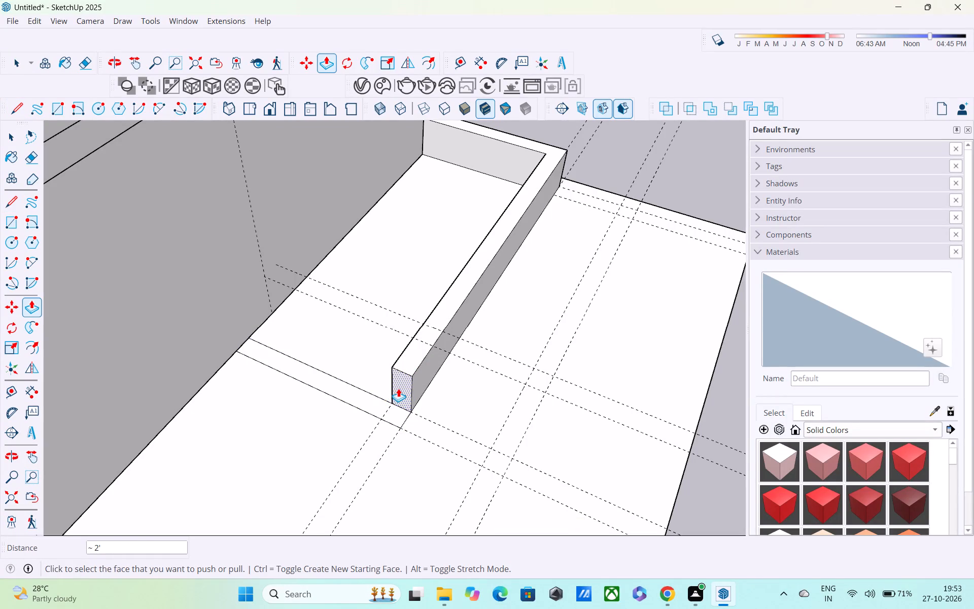
Push the front wall's cut end face back about 1' 6" to the nearer of the two new guides.
{"action": "left_click", "coordinate": [398, 388]}
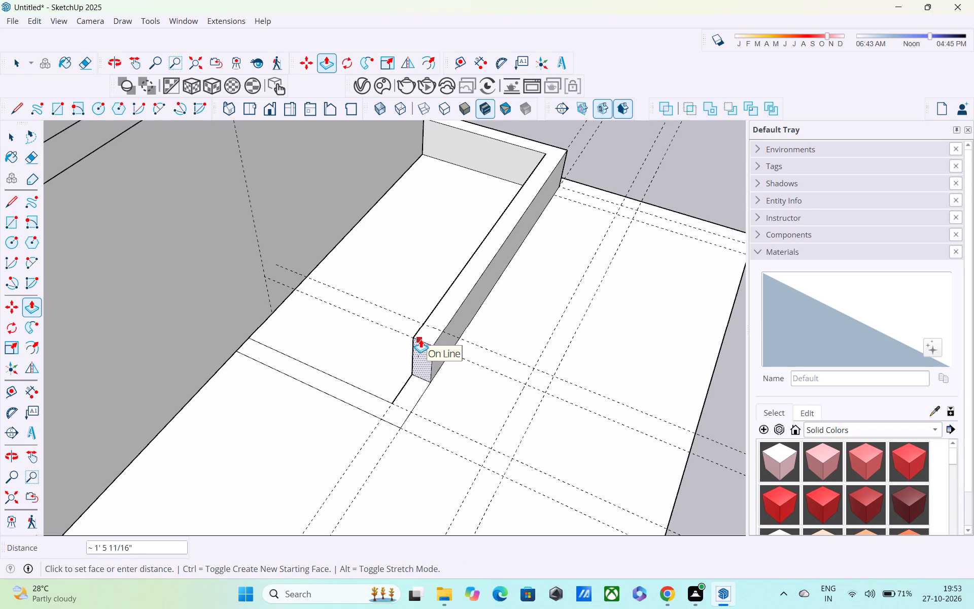
{"action": "left_click", "coordinate": [421, 339]}
{"action": "middle_click_drag", "start_coordinate": [446, 349], "coordinate": [140, 163]}
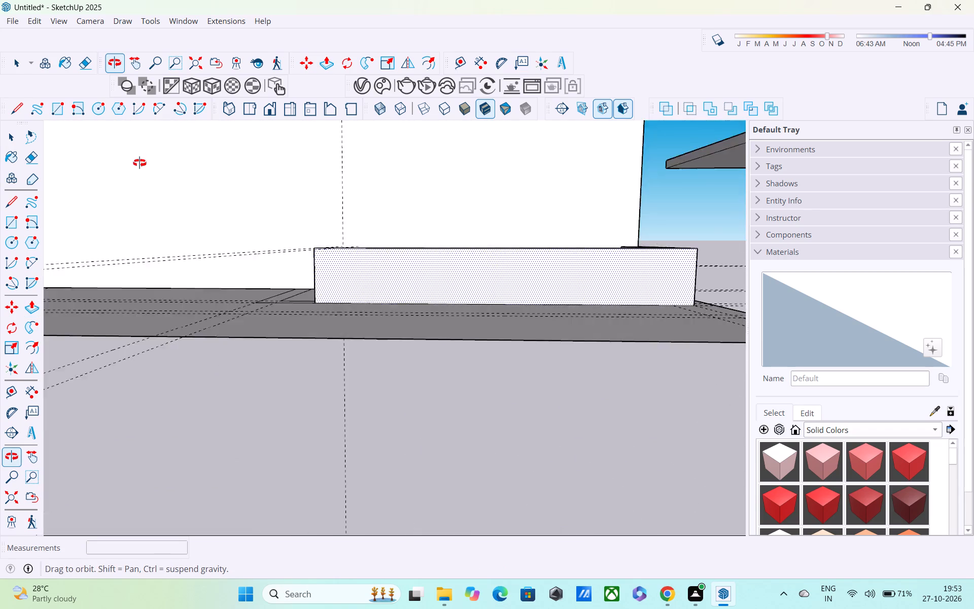
{"action": "middle_click_drag", "start_coordinate": [140, 163], "coordinate": [605, 248]}
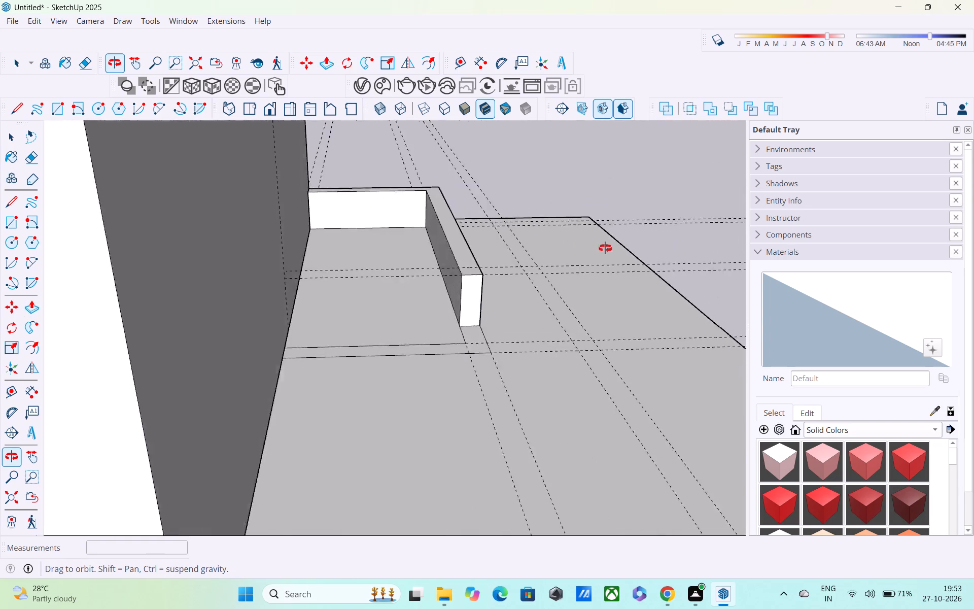
{"action": "middle_click_drag", "start_coordinate": [605, 248], "coordinate": [406, 265]}
{"action": "key", "text": "Escape"}
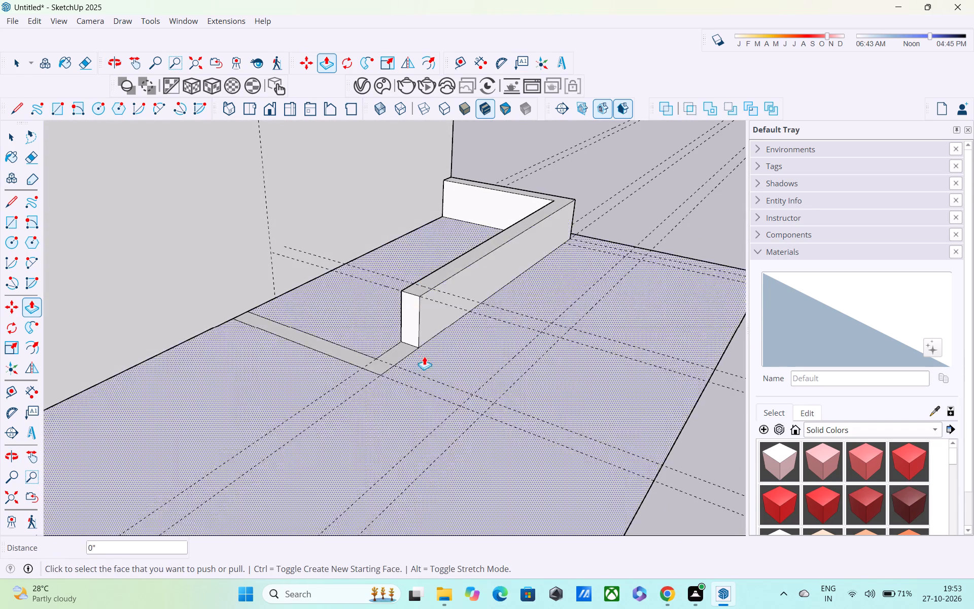
{"action": "middle_click_drag", "start_coordinate": [424, 356], "coordinate": [477, 408]}
Draw a vertical line on the front wall's inner face at the second guide and extrude the end strip 6' 3" to the facade.
{"action": "key", "text": "l"}
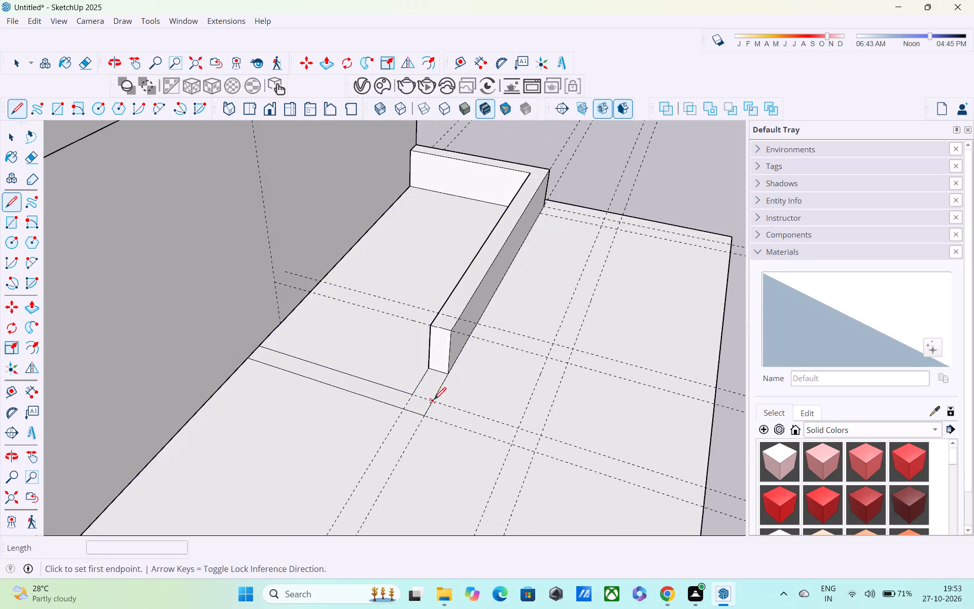
{"action": "scroll", "coordinate": [434, 274], "scroll_direction": "up", "scroll_amount": 5}
{"action": "middle_click_drag", "start_coordinate": [429, 298], "coordinate": [567, 221]}
{"action": "scroll", "coordinate": [521, 283], "scroll_direction": "up", "scroll_amount": 3}
{"action": "left_click", "coordinate": [531, 260]}
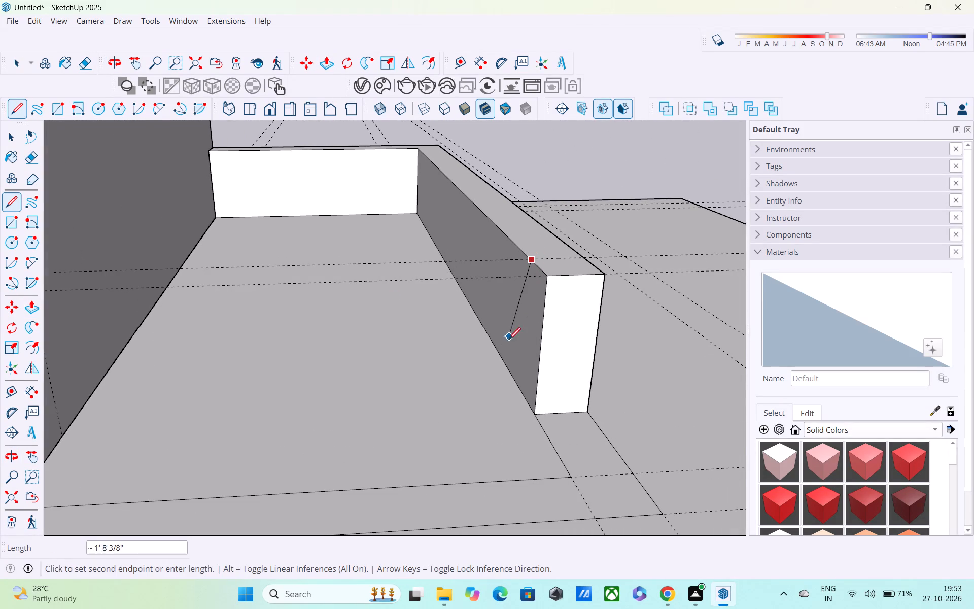
{"action": "left_click", "coordinate": [521, 397]}
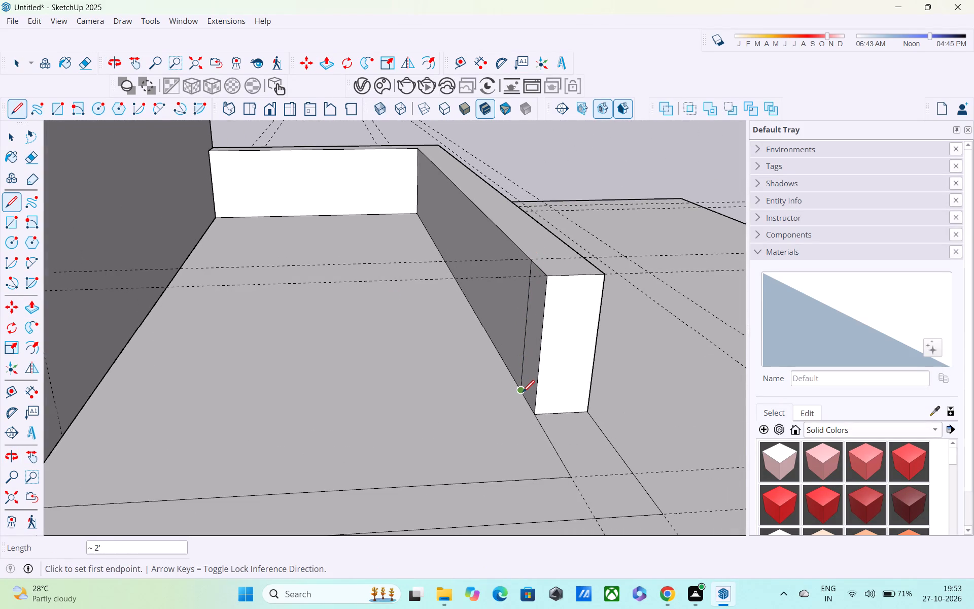
{"action": "key", "text": "p"}
{"action": "left_click", "coordinate": [530, 371]}
{"action": "scroll", "coordinate": [171, 469], "scroll_direction": "down", "scroll_amount": 2}
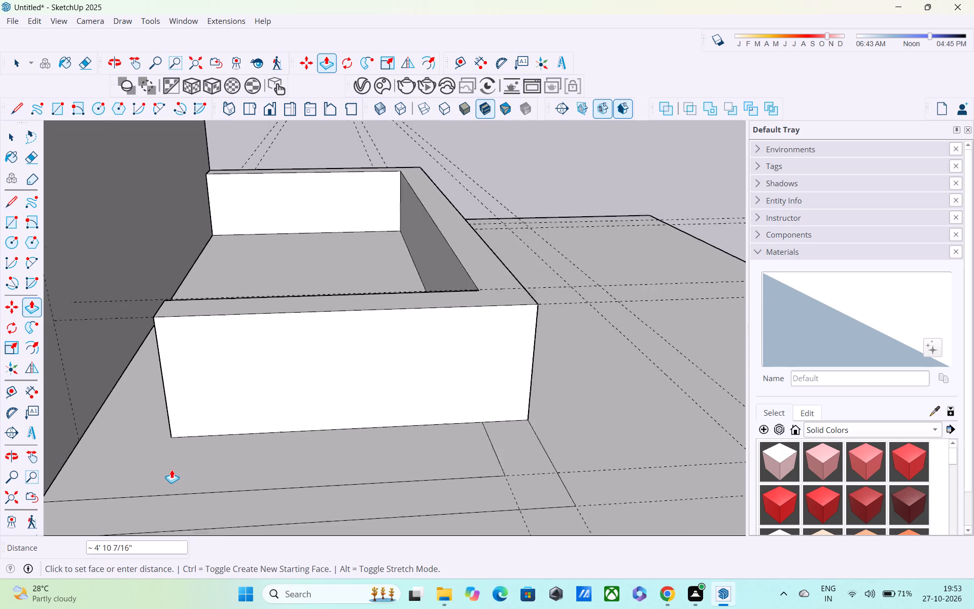
{"action": "scroll", "coordinate": [171, 469], "scroll_direction": "down", "scroll_amount": 2}
{"action": "middle_click_drag", "start_coordinate": [146, 446], "coordinate": [36, 393]}
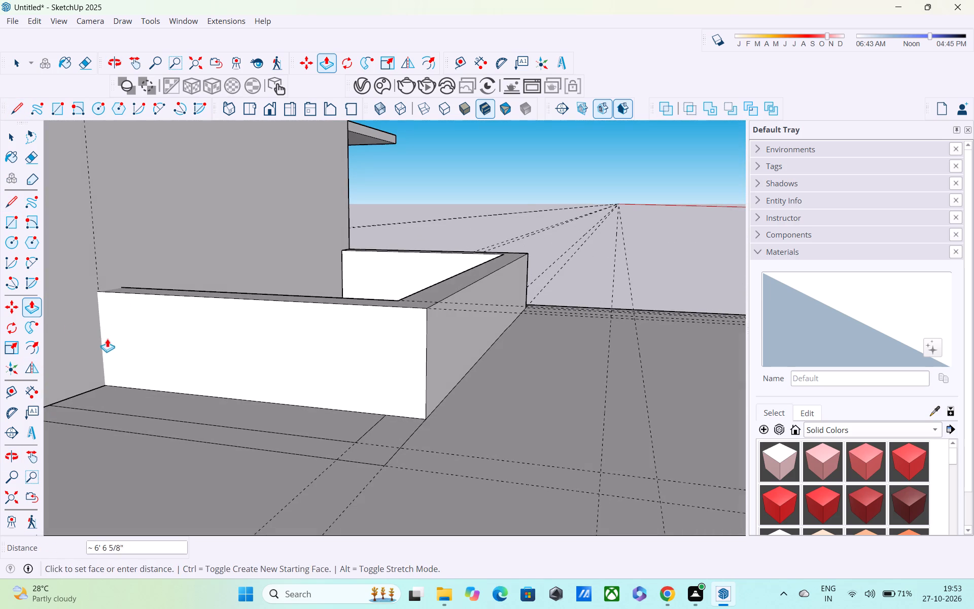
{"action": "middle_click_drag", "start_coordinate": [113, 337], "coordinate": [75, 508]}
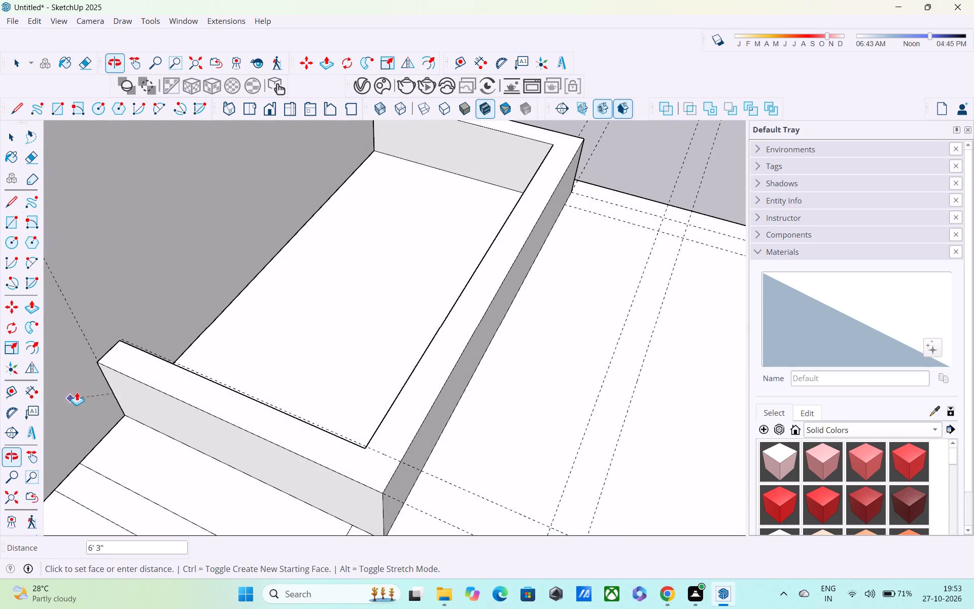
{"action": "left_click", "coordinate": [94, 351]}
Erase the leftover floor edges and guides where the removed side wall and front wall end stood.
{"action": "scroll", "coordinate": [104, 377], "scroll_direction": "down", "scroll_amount": 4}
{"action": "scroll", "coordinate": [182, 378], "scroll_direction": "up", "scroll_amount": 1}
{"action": "middle_click_drag", "start_coordinate": [183, 377], "coordinate": [119, 336]}
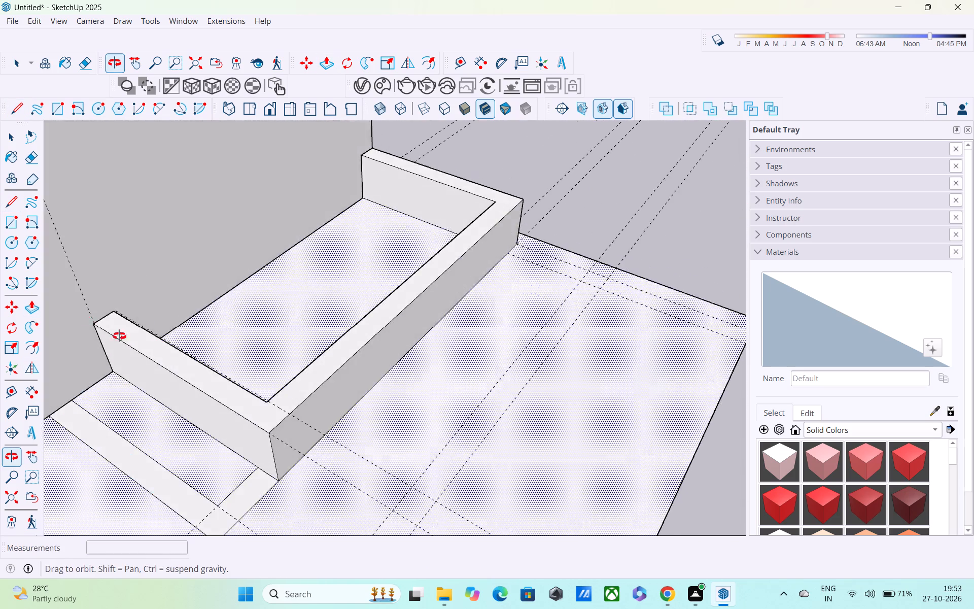
{"action": "middle_click_drag", "start_coordinate": [119, 336], "coordinate": [21, 285]}
{"action": "scroll", "coordinate": [21, 285], "scroll_direction": "down", "scroll_amount": 6}
{"action": "scroll", "coordinate": [199, 295], "scroll_direction": "down", "scroll_amount": 4}
{"action": "middle_click_drag", "start_coordinate": [206, 297], "coordinate": [224, 313], "text": "shift"}
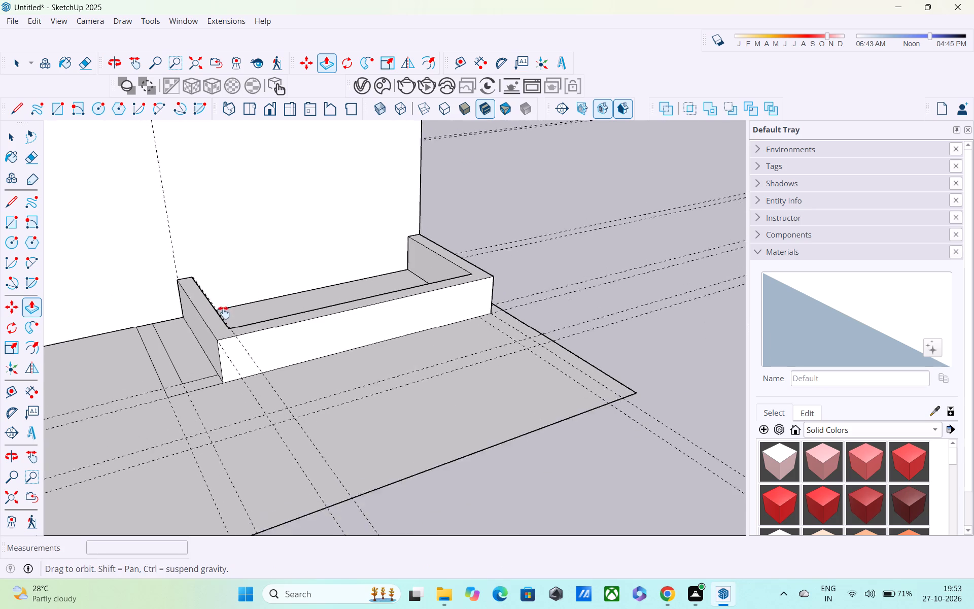
{"action": "middle_click_drag", "start_coordinate": [224, 313], "coordinate": [282, 401], "text": "shift"}
{"action": "key", "text": "space"}
{"action": "key", "text": "e"}
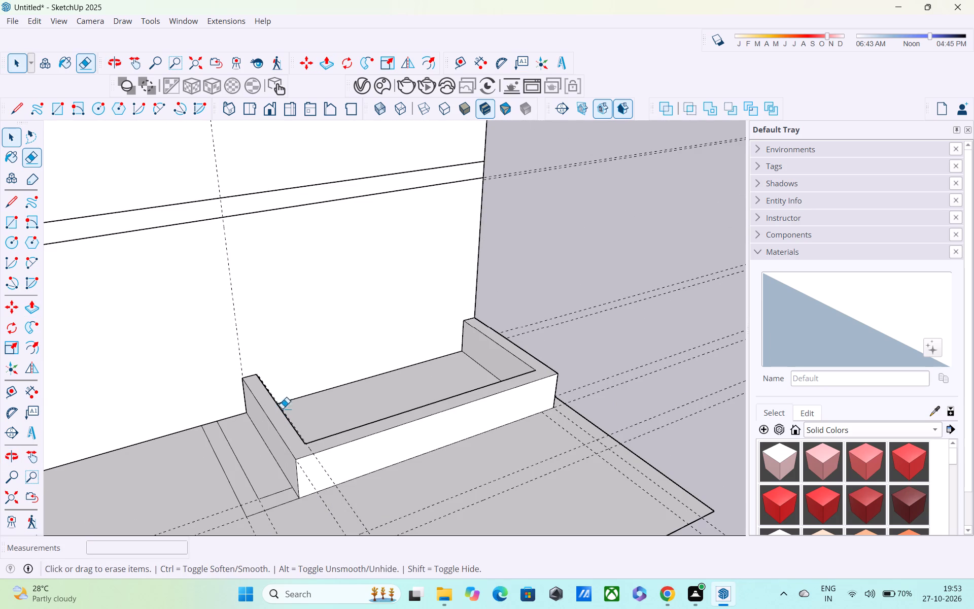
{"action": "left_click_drag", "start_coordinate": [245, 463], "coordinate": [215, 525]}
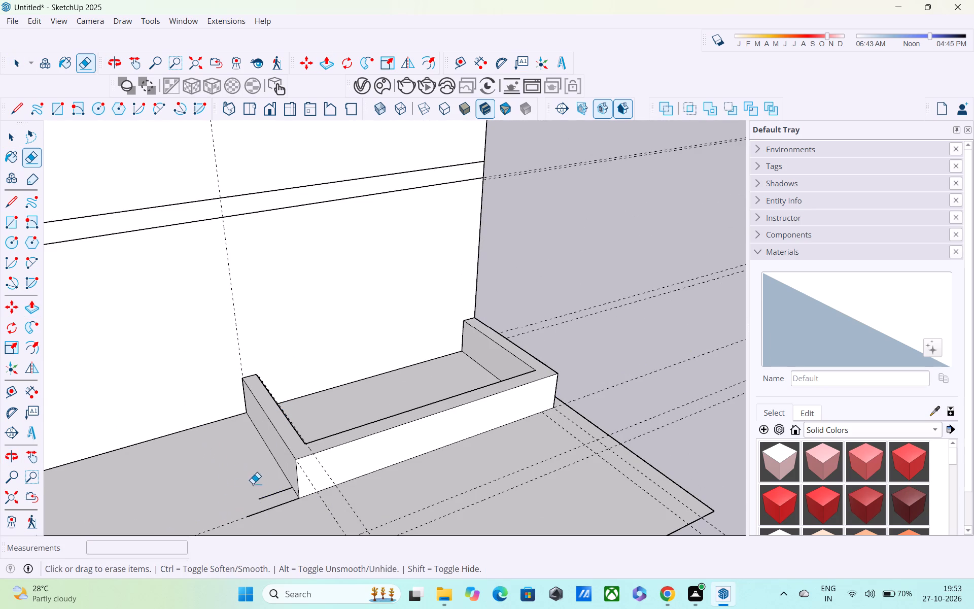
{"action": "left_click_drag", "start_coordinate": [258, 481], "coordinate": [270, 523]}
Examine the whole house and the shortened low-walled front extension from several angles.
{"action": "scroll", "coordinate": [270, 507], "scroll_direction": "down", "scroll_amount": 5}
{"action": "middle_click_drag", "start_coordinate": [262, 490], "coordinate": [290, 324], "text": "shift"}
{"action": "scroll", "coordinate": [274, 381], "scroll_direction": "down", "scroll_amount": 1, "text": "shift"}
{"action": "scroll", "coordinate": [290, 332], "scroll_direction": "down", "scroll_amount": 4}
{"action": "middle_click_drag", "start_coordinate": [288, 433], "coordinate": [288, 332]}
{"action": "left_click_drag", "start_coordinate": [298, 399], "coordinate": [277, 447]}
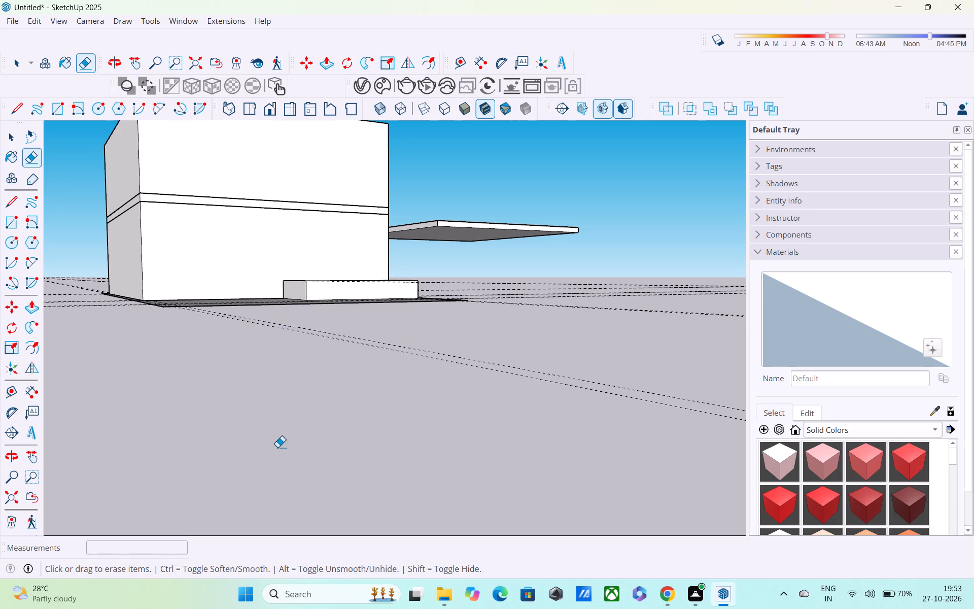
{"action": "scroll", "coordinate": [276, 438], "scroll_direction": "down", "scroll_amount": 5}
{"action": "middle_click_drag", "start_coordinate": [276, 426], "coordinate": [103, 461]}
{"action": "middle_click_drag", "start_coordinate": [279, 307], "coordinate": [361, 413]}
{"action": "scroll", "coordinate": [360, 413], "scroll_direction": "down", "scroll_amount": 1}
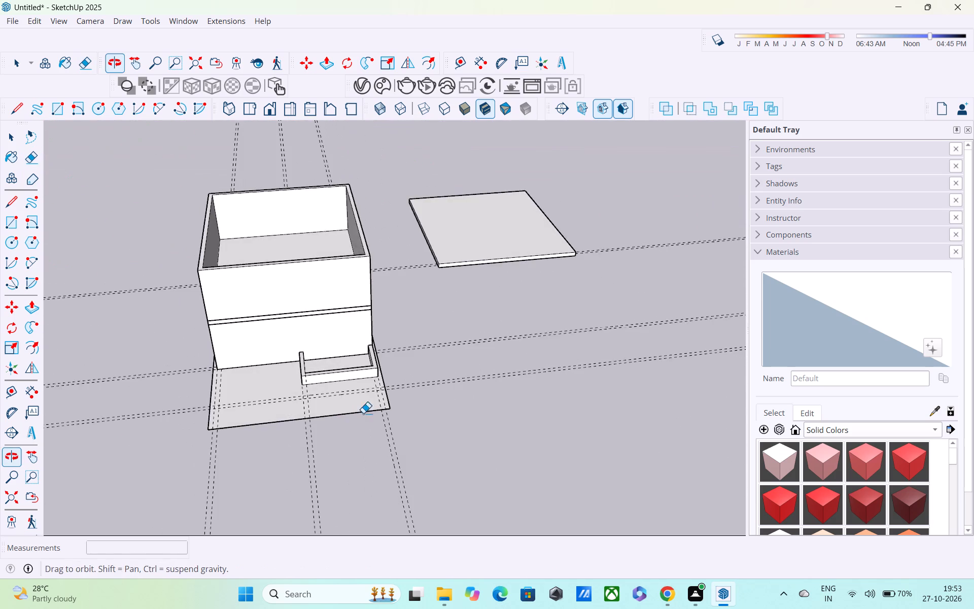
{"action": "scroll", "coordinate": [378, 383], "scroll_direction": "down", "scroll_amount": 6}
{"action": "scroll", "coordinate": [378, 380], "scroll_direction": "up", "scroll_amount": 1}
{"action": "middle_click_drag", "start_coordinate": [378, 400], "coordinate": [379, 481], "text": "shift"}
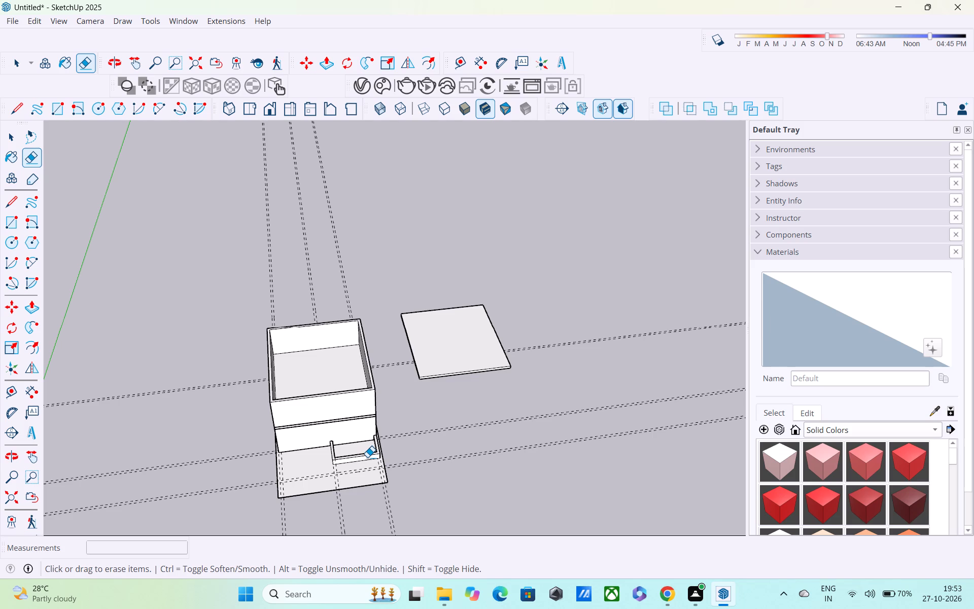
{"action": "scroll", "coordinate": [397, 477], "scroll_direction": "down", "scroll_amount": 1}
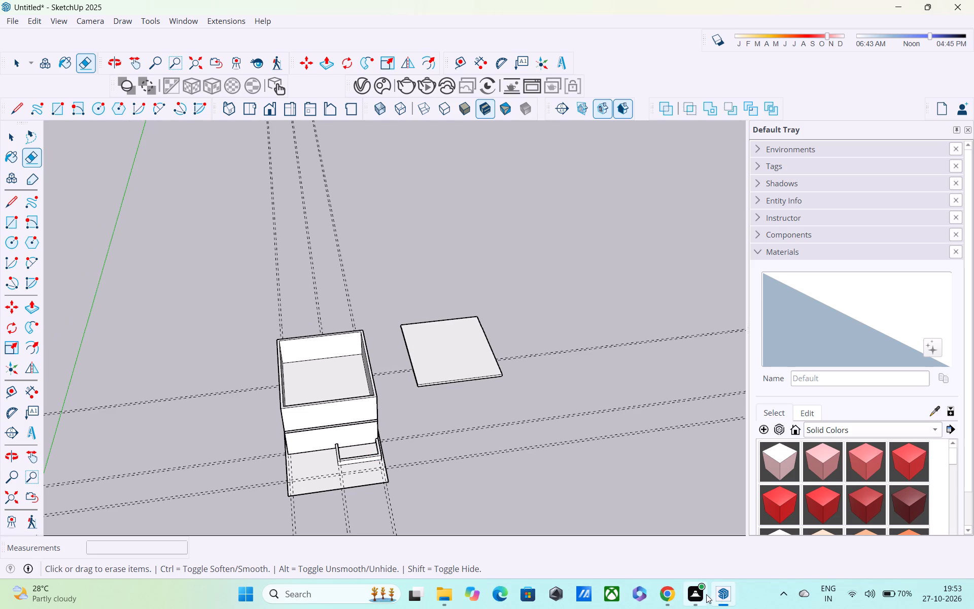
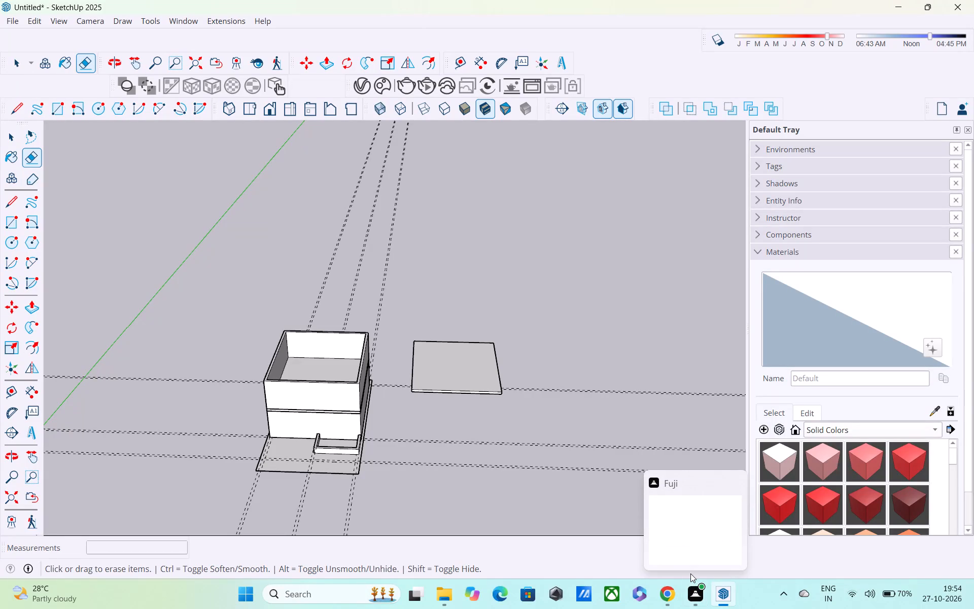
Examine the open-topped house, its facade and the low-walled front extension from above and from ground level.
{"action": "middle_click_drag", "start_coordinate": [383, 493], "coordinate": [415, 571]}
{"action": "scroll", "coordinate": [334, 447], "scroll_direction": "up", "scroll_amount": 5}
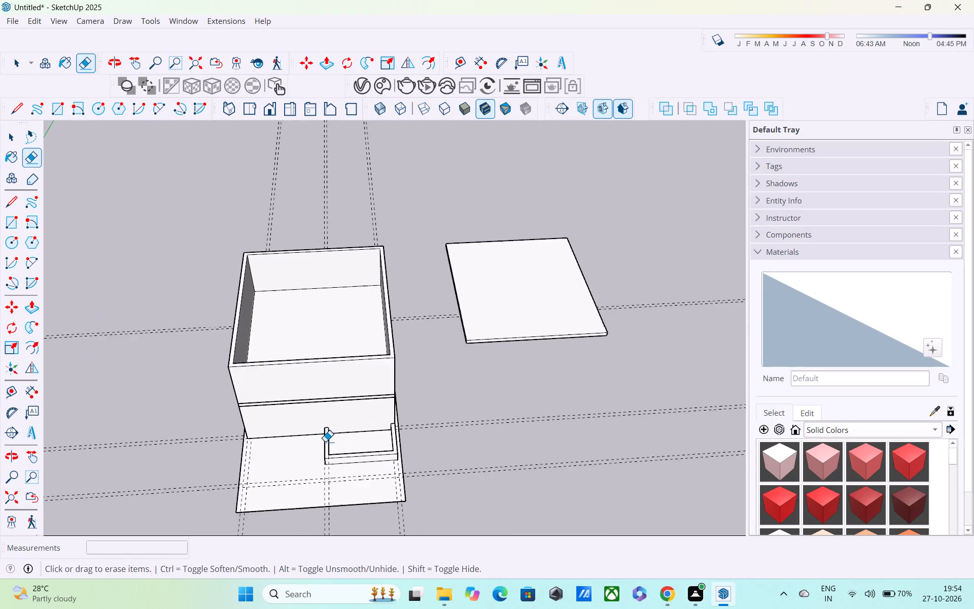
{"action": "scroll", "coordinate": [322, 437], "scroll_direction": "up", "scroll_amount": 2}
{"action": "middle_click_drag", "start_coordinate": [317, 427], "coordinate": [292, 297]}
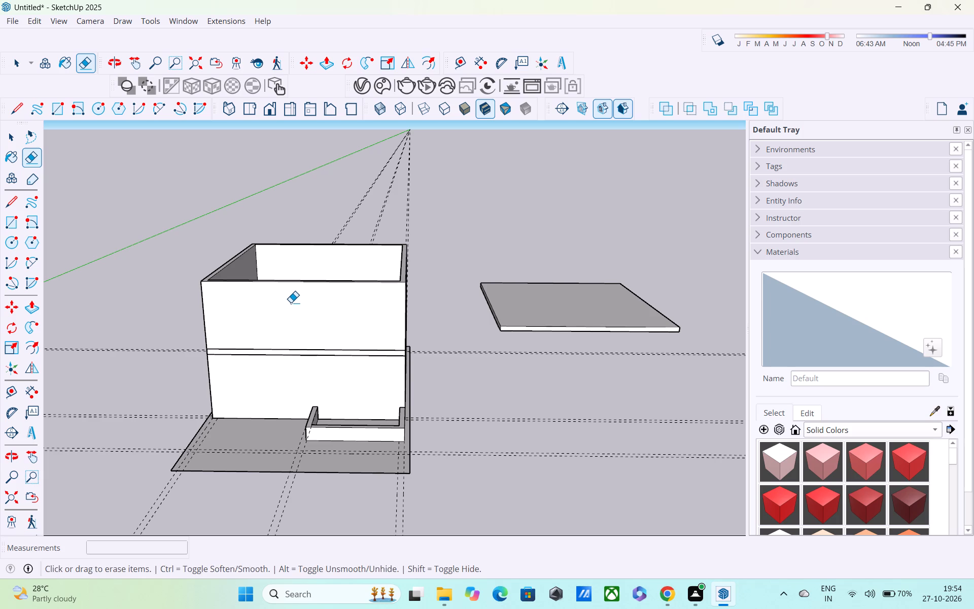
{"action": "scroll", "coordinate": [291, 302], "scroll_direction": "down", "scroll_amount": 4}
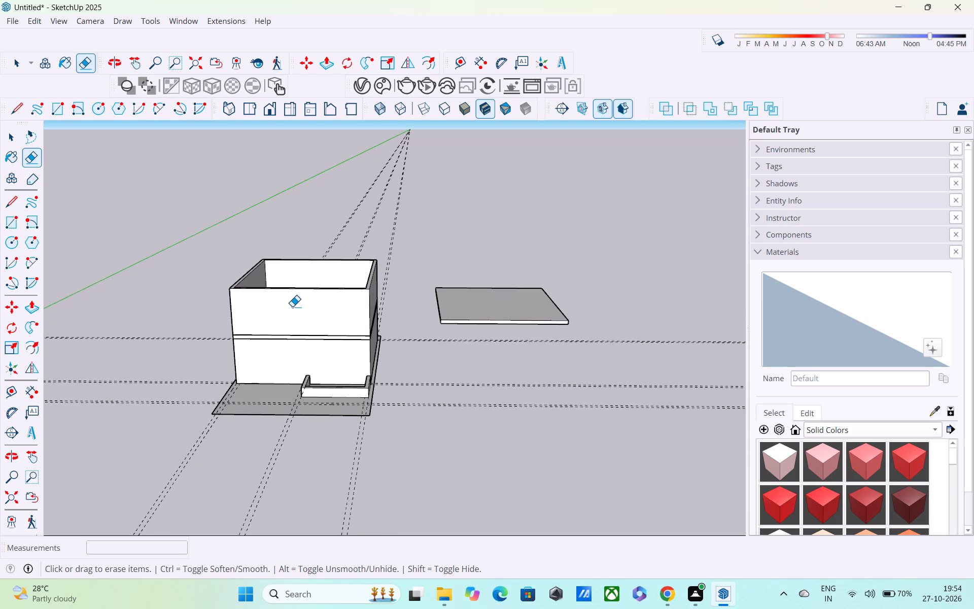
{"action": "scroll", "coordinate": [292, 307], "scroll_direction": "down", "scroll_amount": 2}
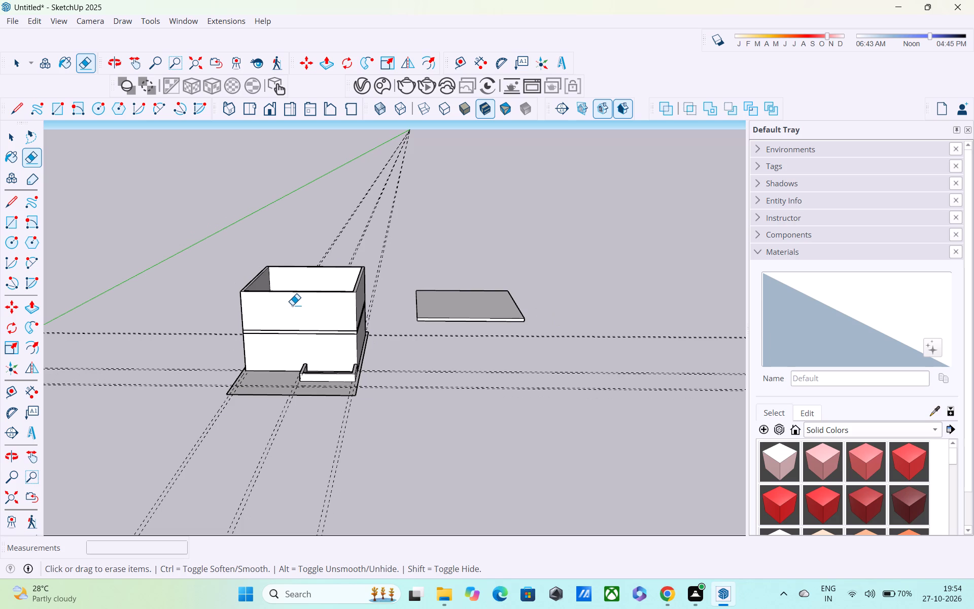
{"action": "middle_click_drag", "start_coordinate": [292, 366], "coordinate": [332, 408]}
{"action": "scroll", "coordinate": [322, 377], "scroll_direction": "up", "scroll_amount": 7}
{"action": "middle_click_drag", "start_coordinate": [292, 345], "coordinate": [290, 235]}
{"action": "key", "text": "Escape"}
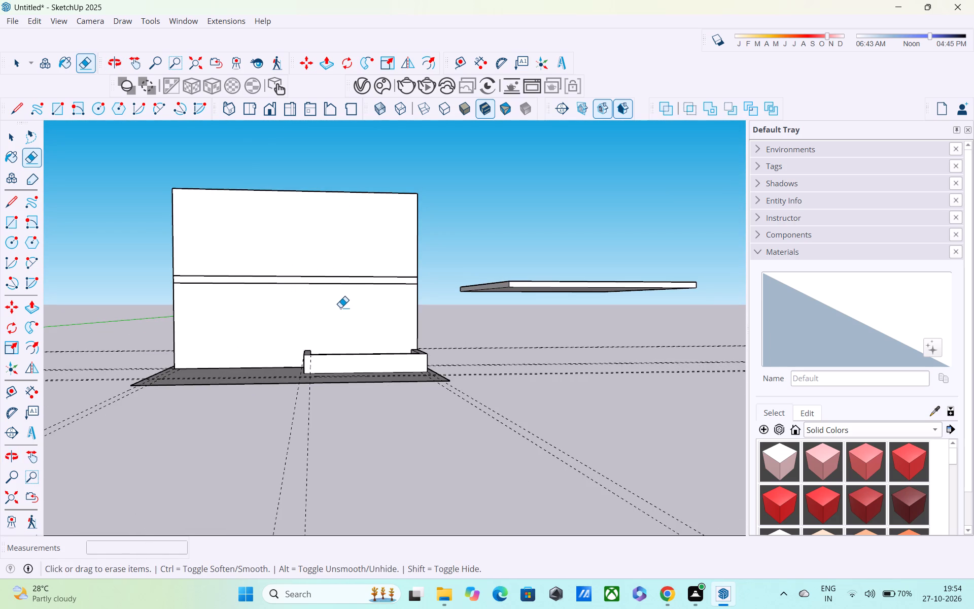
Place a vertical guide on the facade about 15' from its side edge, aligned with the extension's low side wall.
{"action": "key", "text": "l"}
{"action": "scroll", "coordinate": [315, 298], "scroll_direction": "up", "scroll_amount": 3}
{"action": "middle_click_drag", "start_coordinate": [304, 324], "coordinate": [307, 429]}
{"action": "scroll", "coordinate": [308, 395], "scroll_direction": "up", "scroll_amount": 4}
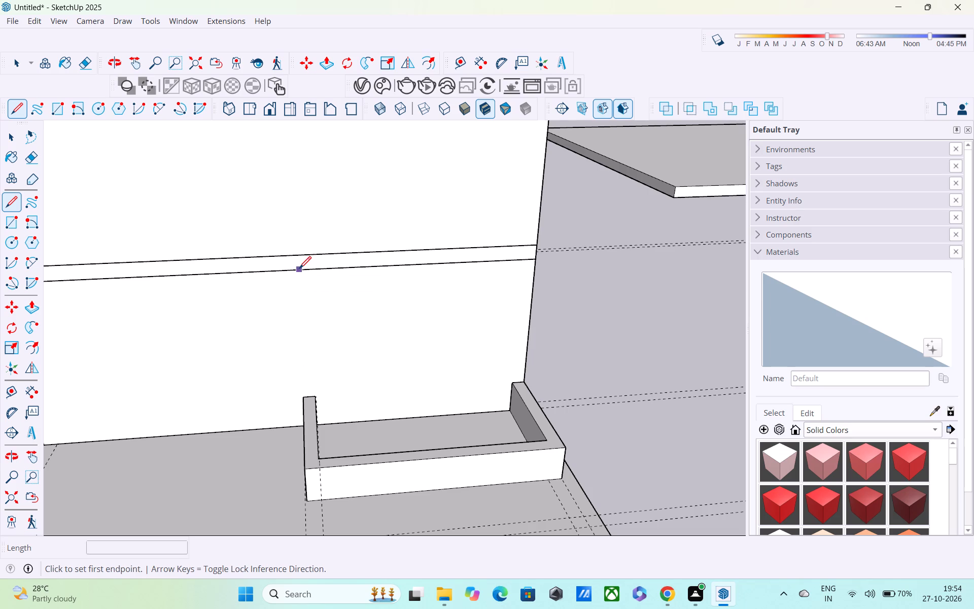
{"action": "key", "text": "space"}
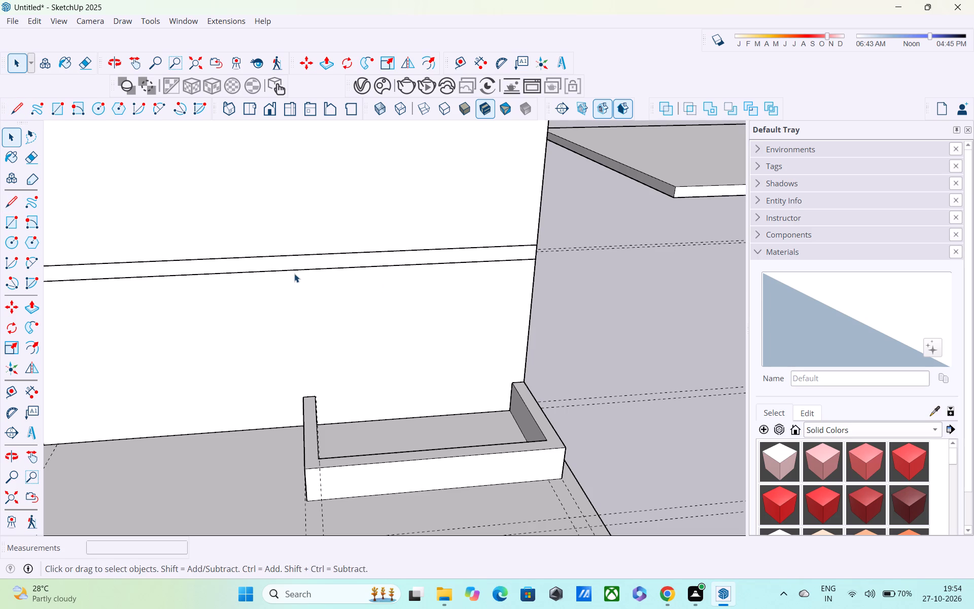
{"action": "key", "text": "t"}
{"action": "scroll", "coordinate": [294, 277], "scroll_direction": "down", "scroll_amount": 4}
{"action": "middle_click_drag", "start_coordinate": [291, 282], "coordinate": [365, 288], "text": "shift"}
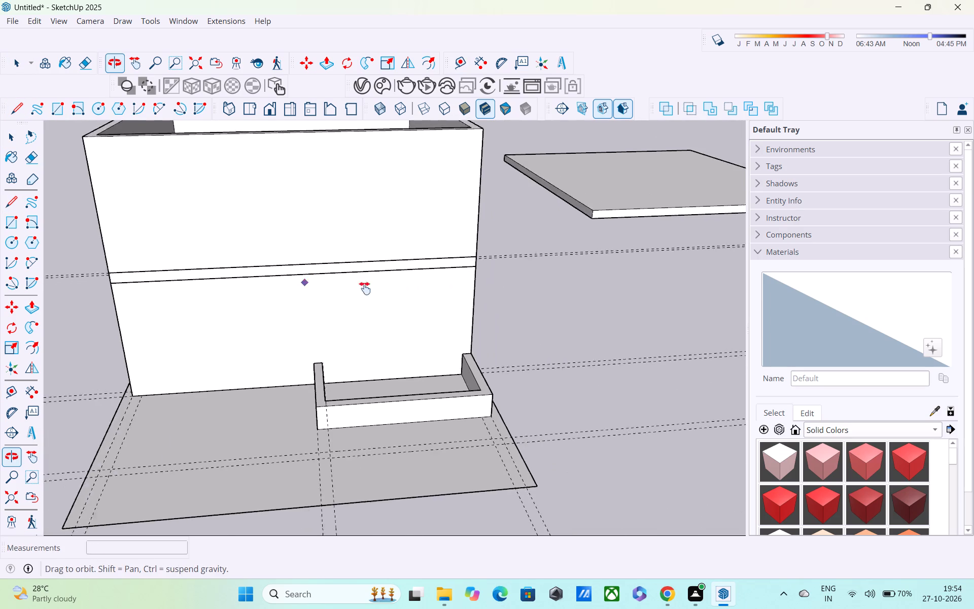
{"action": "middle_click_drag", "start_coordinate": [365, 288], "coordinate": [546, 288], "text": "shift"}
{"action": "left_click", "coordinate": [361, 253]}
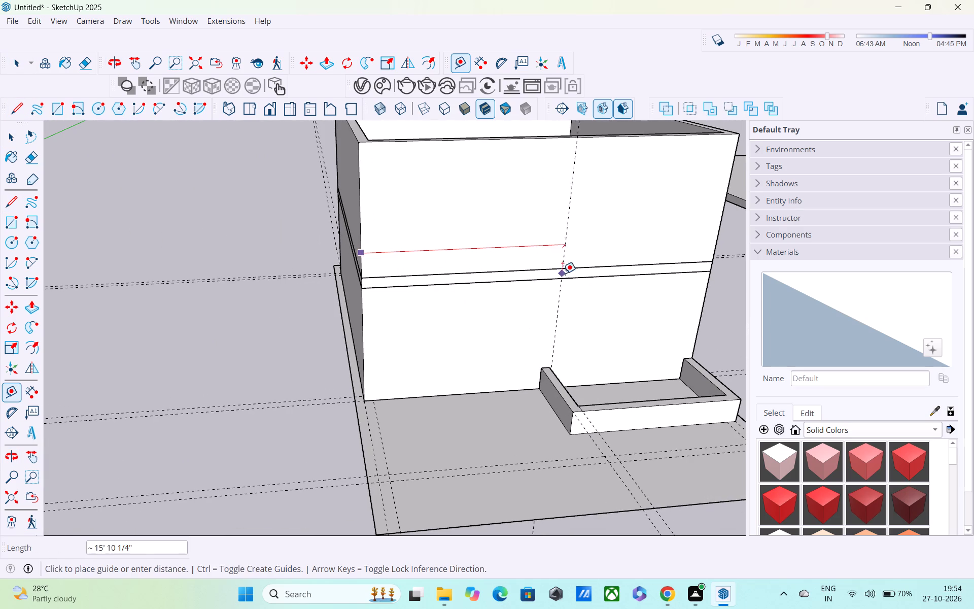
{"action": "left_click", "coordinate": [540, 367]}
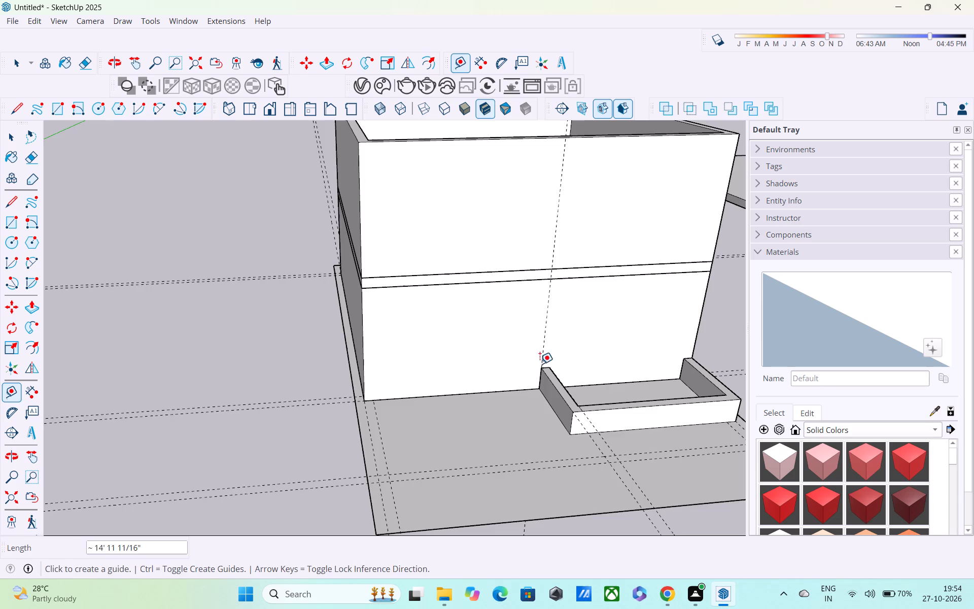
{"action": "middle_click_drag", "start_coordinate": [542, 355], "coordinate": [443, 259]}
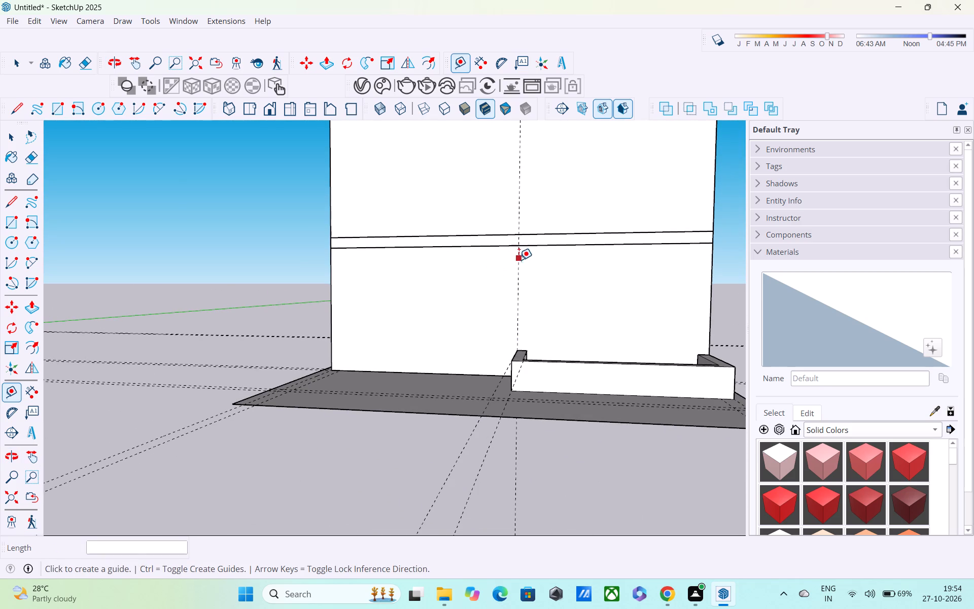
Open the first-floor slab for editing and draw a 10" vertical line across its front face at the guide.
{"action": "key", "text": "space"}
{"action": "double_click", "coordinate": [494, 245]}
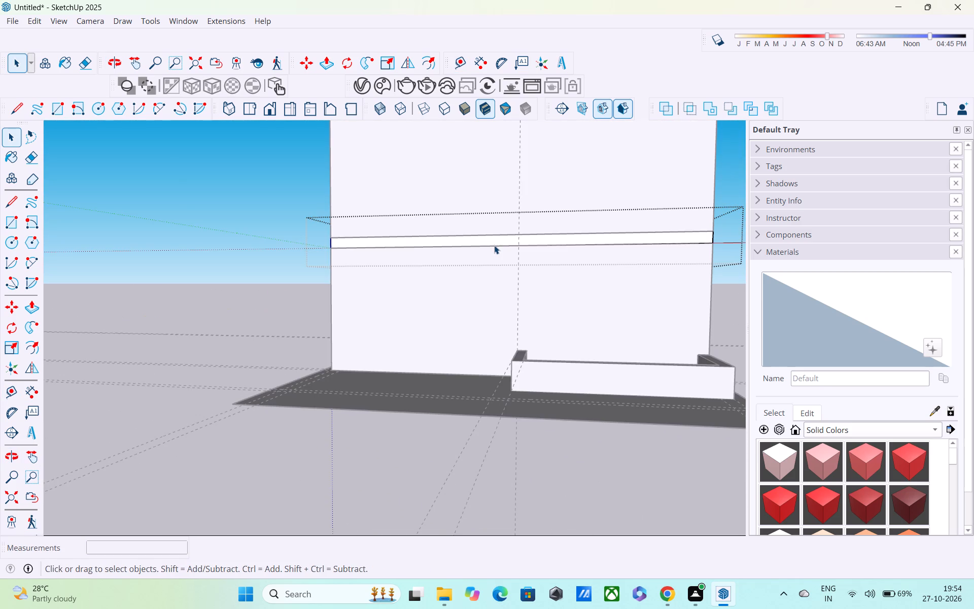
{"action": "key", "text": "l"}
{"action": "scroll", "coordinate": [500, 243], "scroll_direction": "up", "scroll_amount": 8}
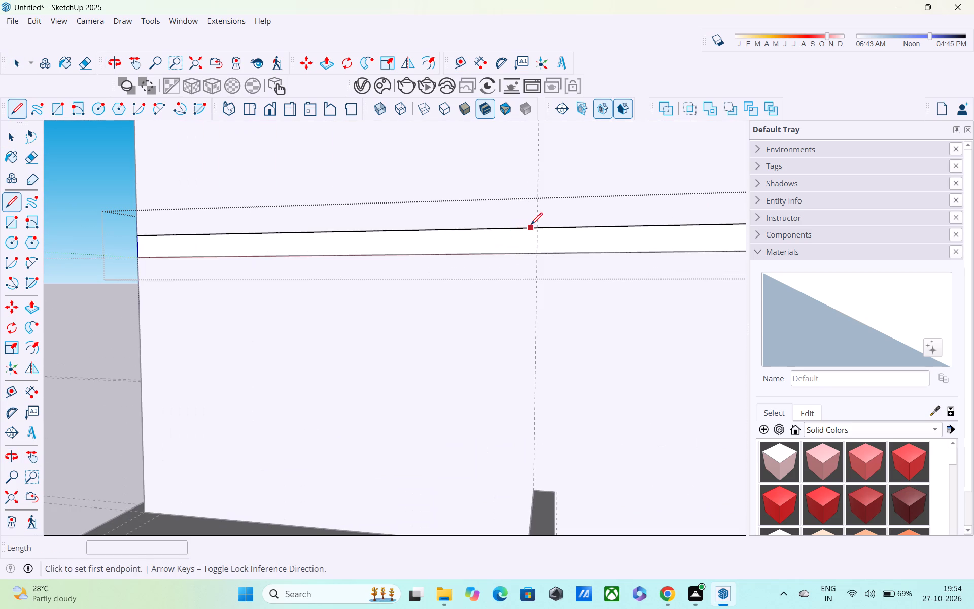
{"action": "left_click", "coordinate": [536, 231]}
{"action": "left_click", "coordinate": [536, 256]}
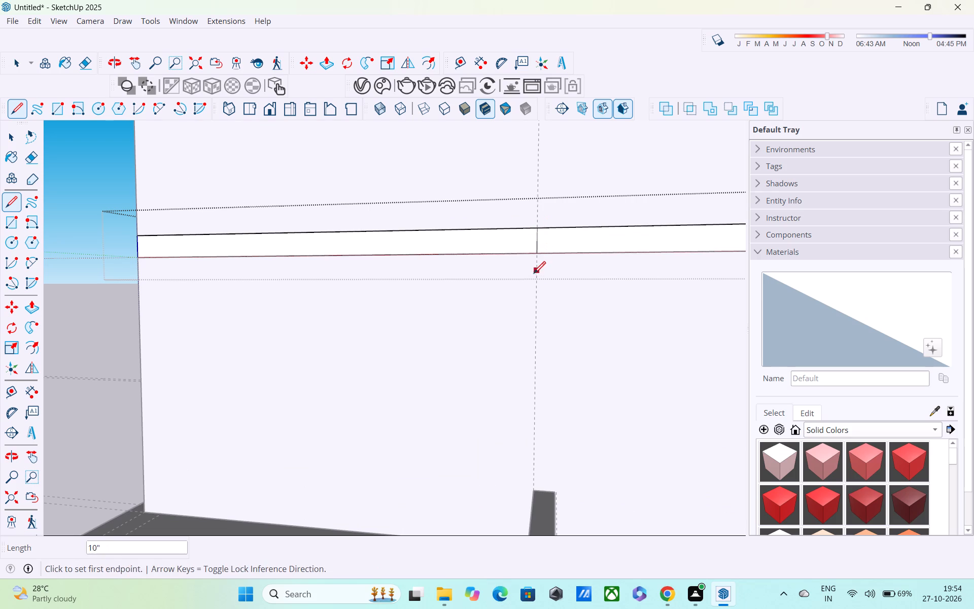
Extrude the slab face on the side away from the low-walled extension 7' outward, flush with the extension's front.
{"action": "key", "text": "p"}
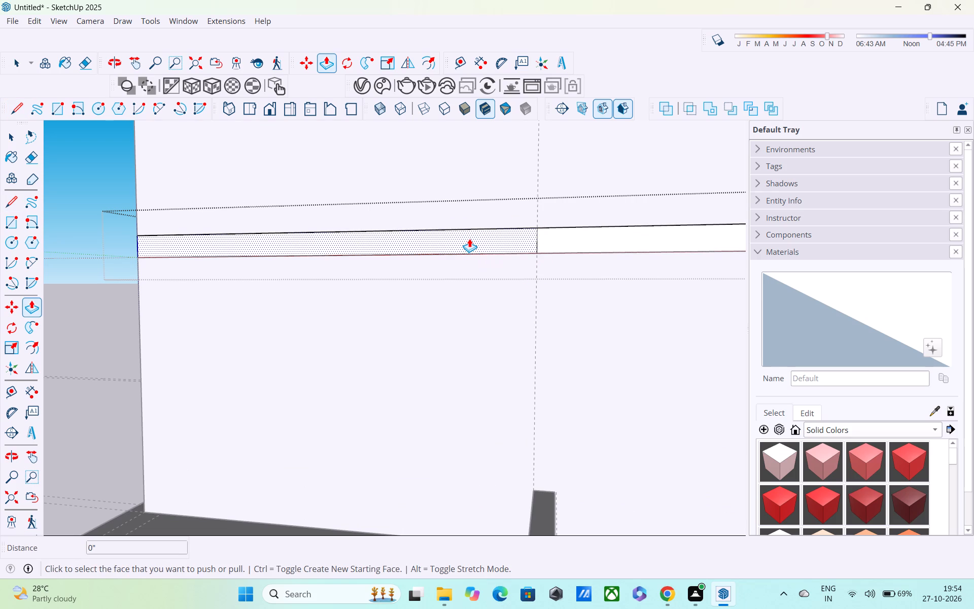
{"action": "left_click", "coordinate": [469, 239]}
{"action": "scroll", "coordinate": [444, 324], "scroll_direction": "down", "scroll_amount": 3}
{"action": "middle_click_drag", "start_coordinate": [444, 320], "coordinate": [427, 383]}
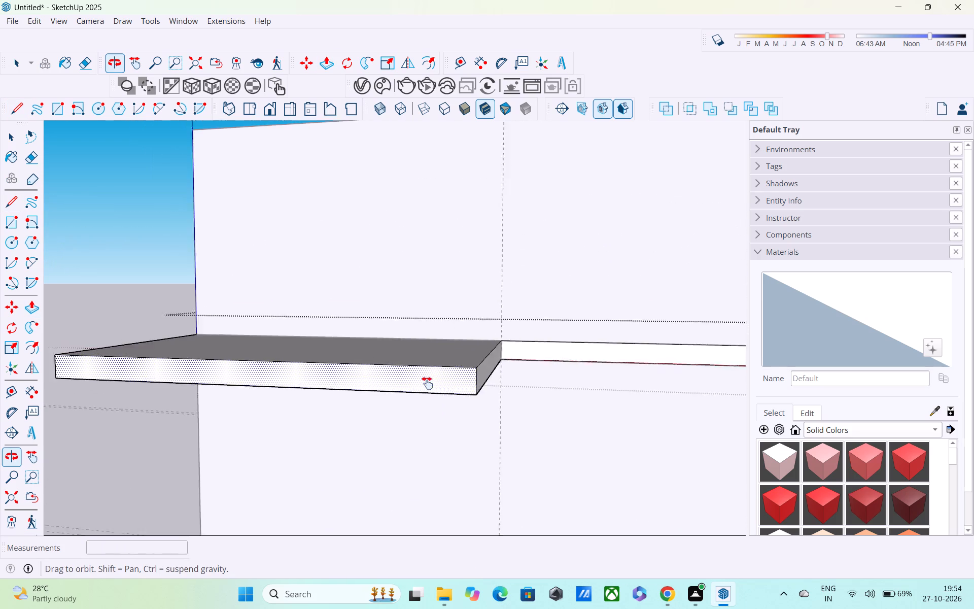
{"action": "middle_click_drag", "start_coordinate": [427, 383], "coordinate": [442, 179]}
{"action": "middle_click_drag", "start_coordinate": [489, 256], "coordinate": [234, 359]}
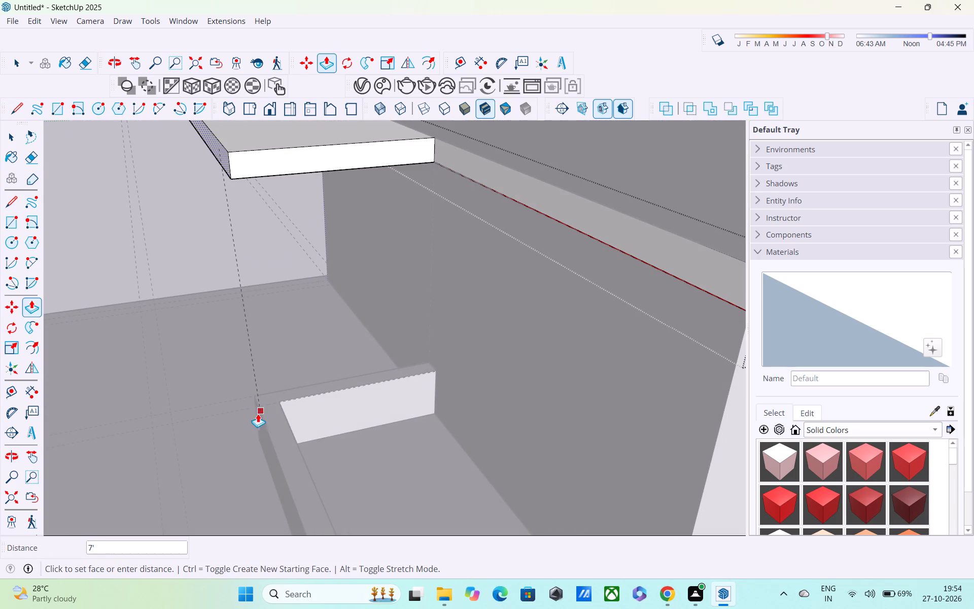
{"action": "left_click", "coordinate": [258, 424]}
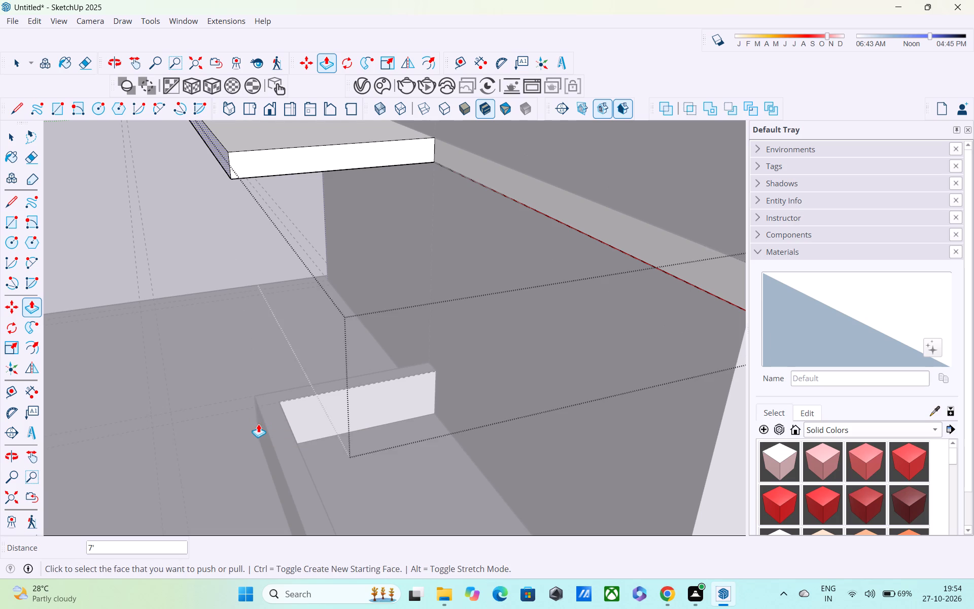
{"action": "scroll", "coordinate": [258, 424], "scroll_direction": "down", "scroll_amount": 5}
{"action": "middle_click_drag", "start_coordinate": [260, 410], "coordinate": [564, 386]}
{"action": "scroll", "coordinate": [530, 363], "scroll_direction": "down", "scroll_amount": 6}
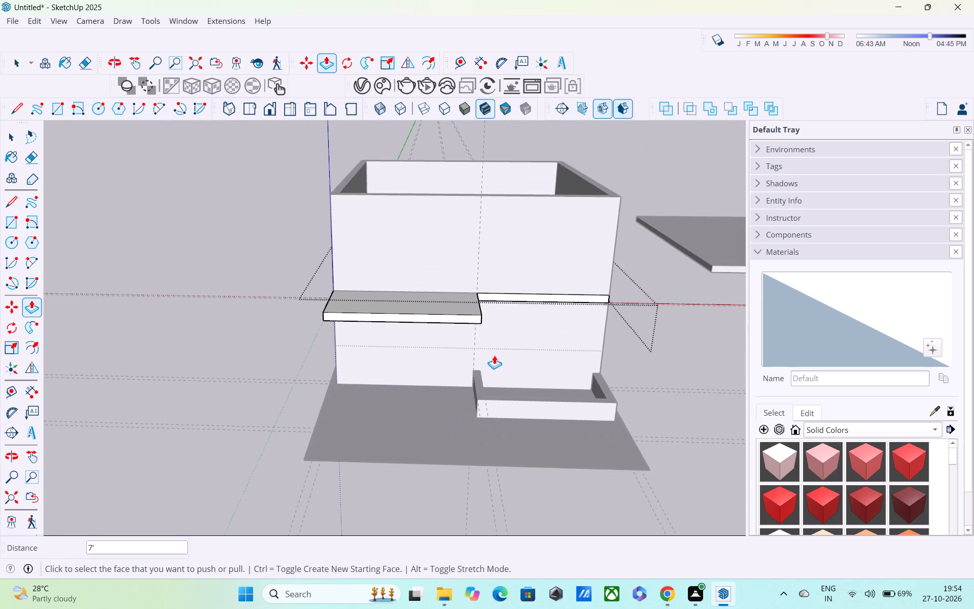
{"action": "middle_click_drag", "start_coordinate": [480, 355], "coordinate": [271, 420], "text": "shift"}
{"action": "key", "text": "space"}
{"action": "left_click", "coordinate": [558, 204]}
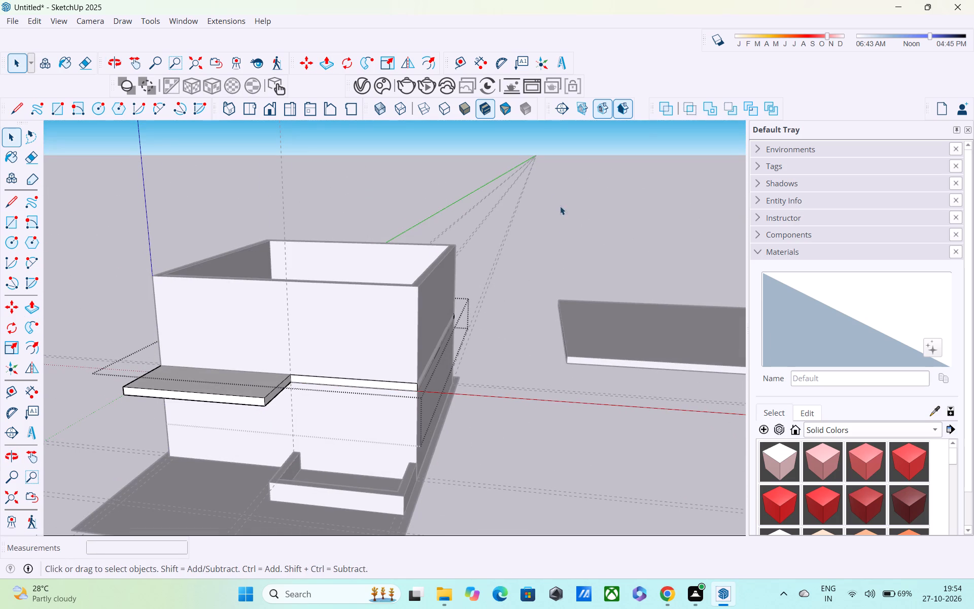
{"action": "left_click", "coordinate": [577, 222]}
Move the loose slab beside the house onto the top of the upper-storey walls, matching its corner to the front wall corner.
{"action": "double_click", "coordinate": [589, 346]}
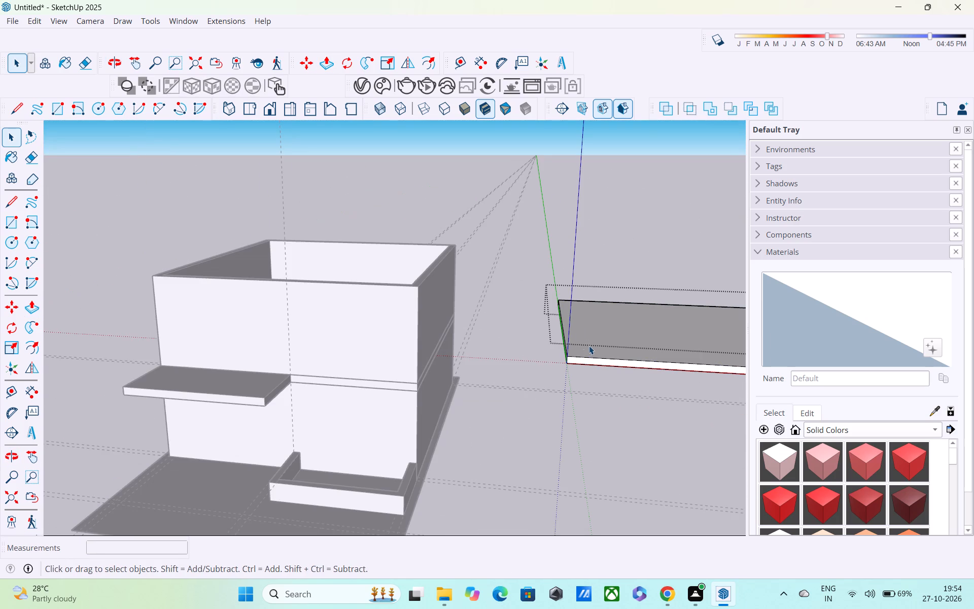
{"action": "left_click", "coordinate": [612, 235]}
{"action": "key", "text": "m"}
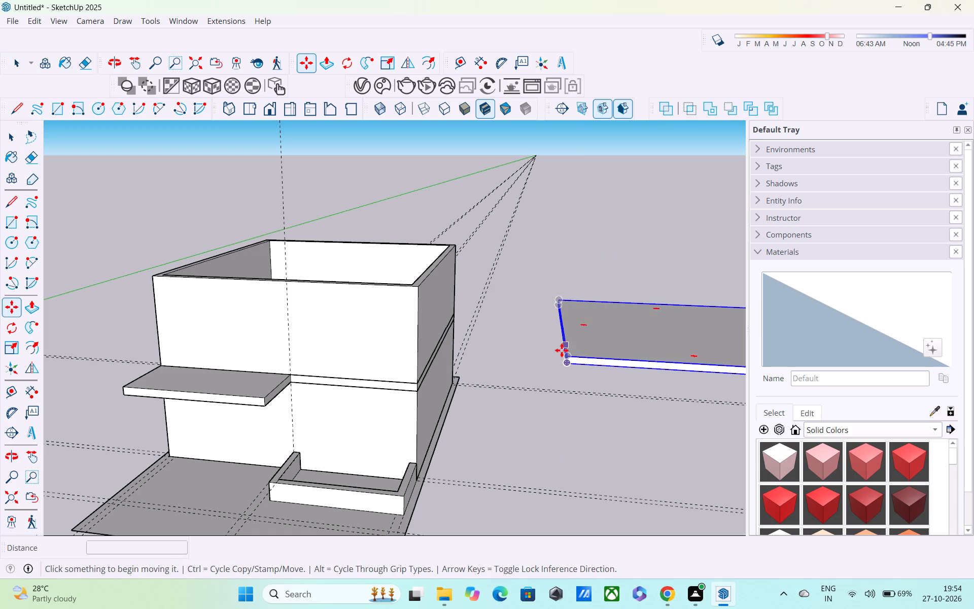
{"action": "scroll", "coordinate": [556, 367], "scroll_direction": "up", "scroll_amount": 1}
{"action": "middle_click_drag", "start_coordinate": [556, 367], "coordinate": [552, 291]}
{"action": "middle_click_drag", "start_coordinate": [648, 364], "coordinate": [816, 465]}
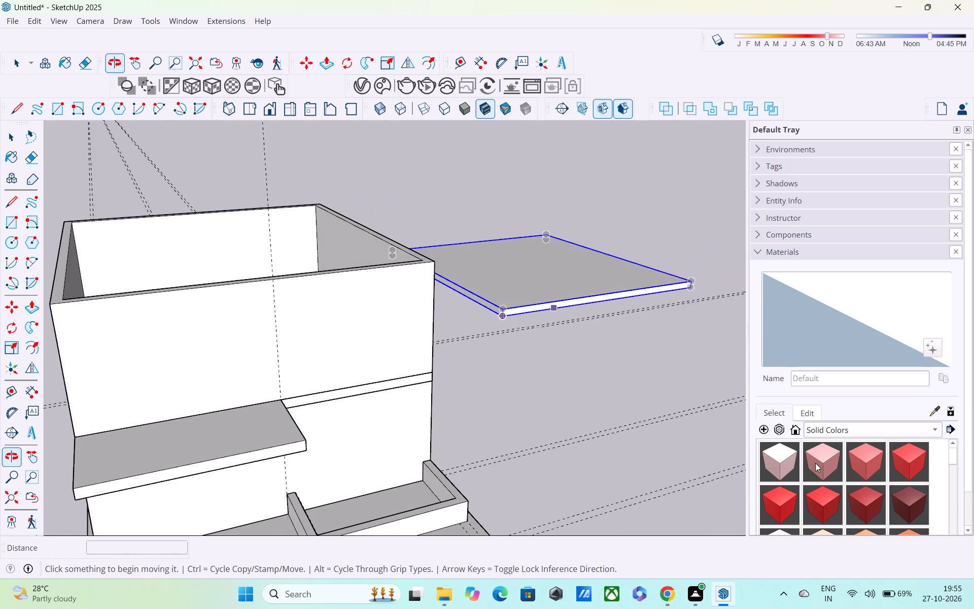
{"action": "scroll", "coordinate": [544, 381], "scroll_direction": "up", "scroll_amount": 5}
{"action": "left_click", "coordinate": [478, 286]}
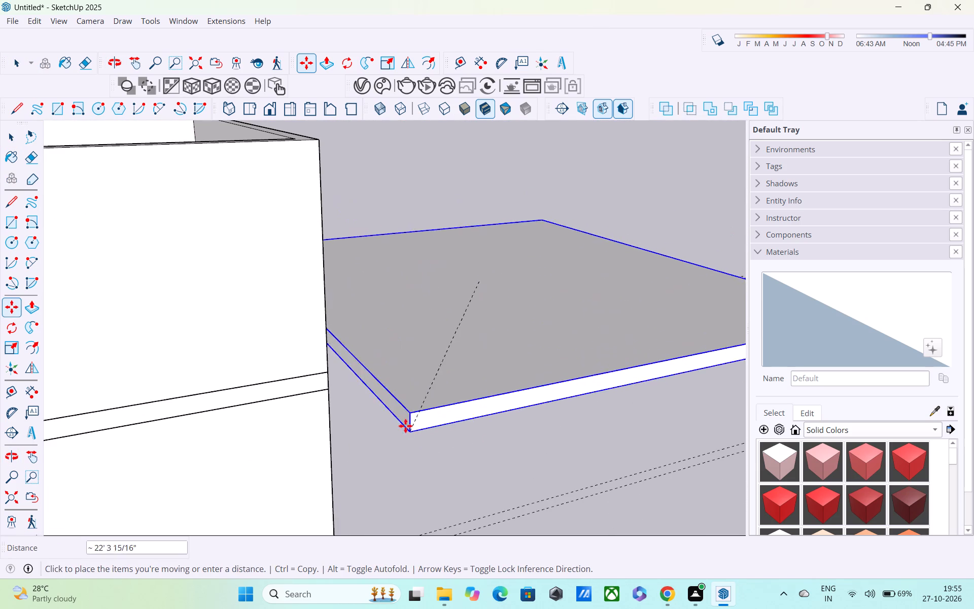
{"action": "scroll", "coordinate": [401, 418], "scroll_direction": "down", "scroll_amount": 6}
{"action": "middle_click_drag", "start_coordinate": [393, 331], "coordinate": [708, 344]}
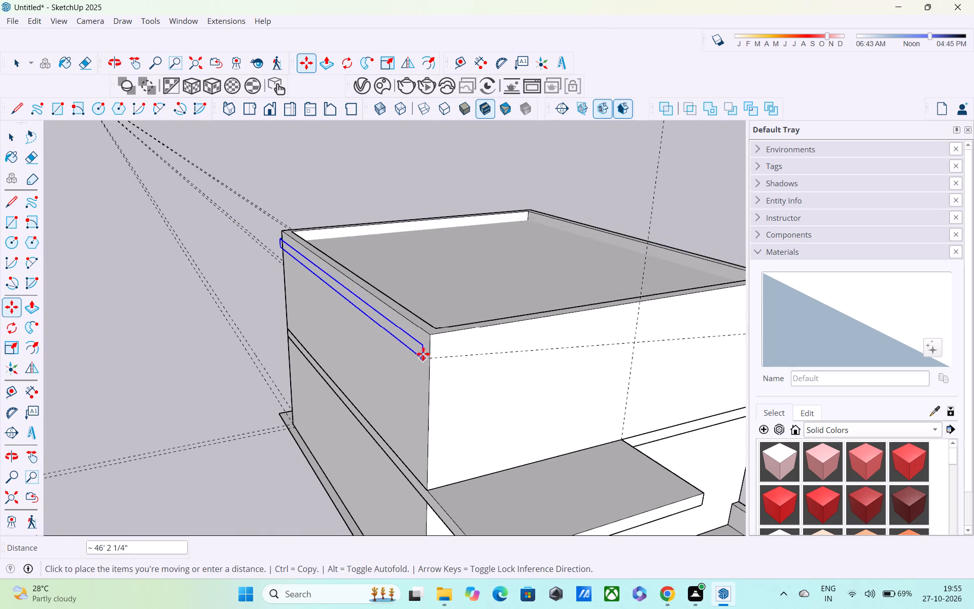
{"action": "left_click", "coordinate": [431, 333]}
Open the roof slab for editing and draw a 10" vertical line across its front face at the facade guide.
{"action": "middle_click_drag", "start_coordinate": [532, 376], "coordinate": [474, 354]}
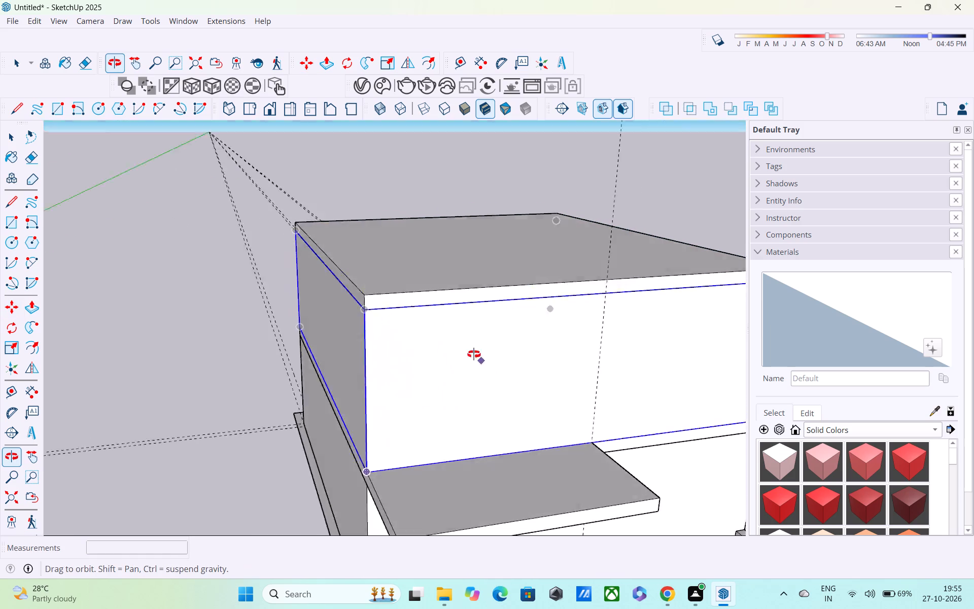
{"action": "middle_click_drag", "start_coordinate": [474, 354], "coordinate": [376, 326]}
{"action": "scroll", "coordinate": [376, 326], "scroll_direction": "down", "scroll_amount": 1}
{"action": "key", "text": "space"}
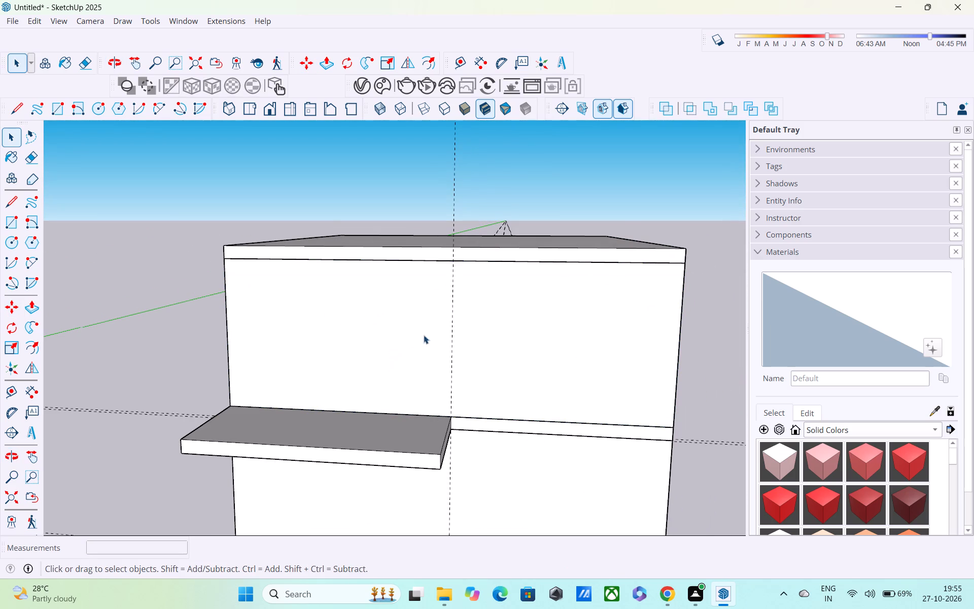
{"action": "double_click", "coordinate": [441, 250]}
{"action": "key", "text": "l"}
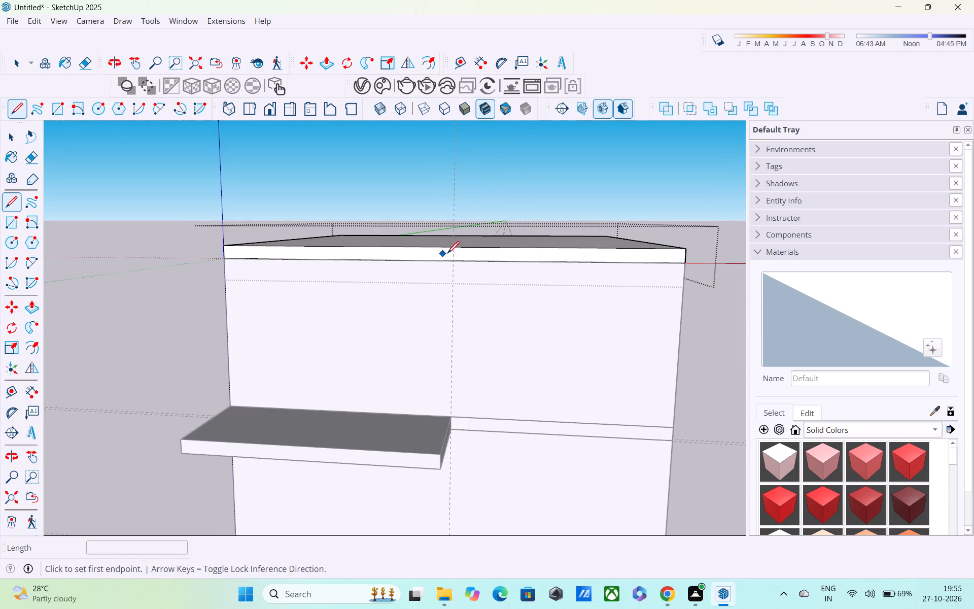
{"action": "scroll", "coordinate": [458, 254], "scroll_direction": "up", "scroll_amount": 3}
{"action": "middle_click_drag", "start_coordinate": [449, 259], "coordinate": [371, 331]}
{"action": "scroll", "coordinate": [390, 316], "scroll_direction": "up", "scroll_amount": 4}
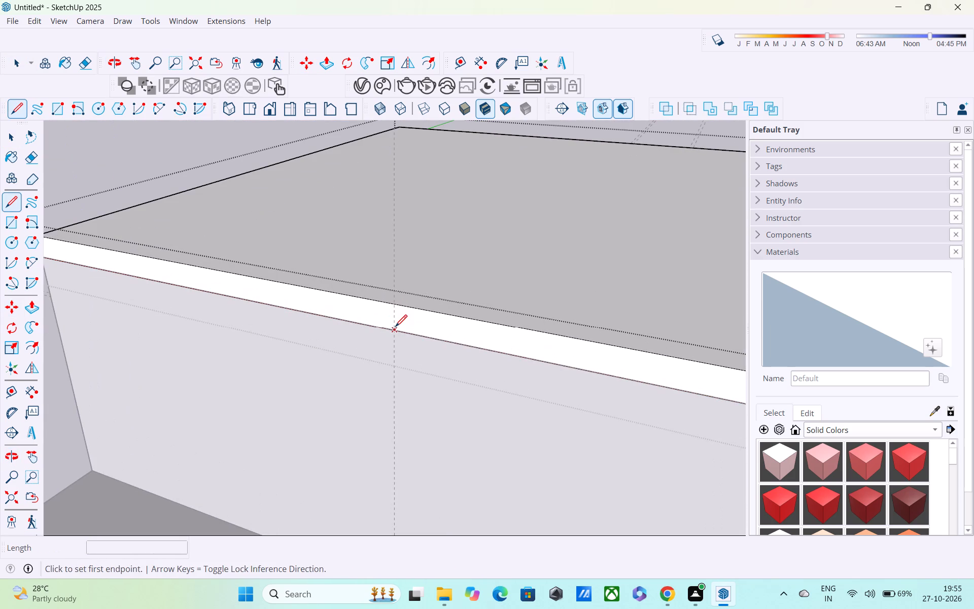
{"action": "left_click", "coordinate": [395, 328]}
{"action": "left_click", "coordinate": [393, 307]}
{"action": "key", "text": "p"}
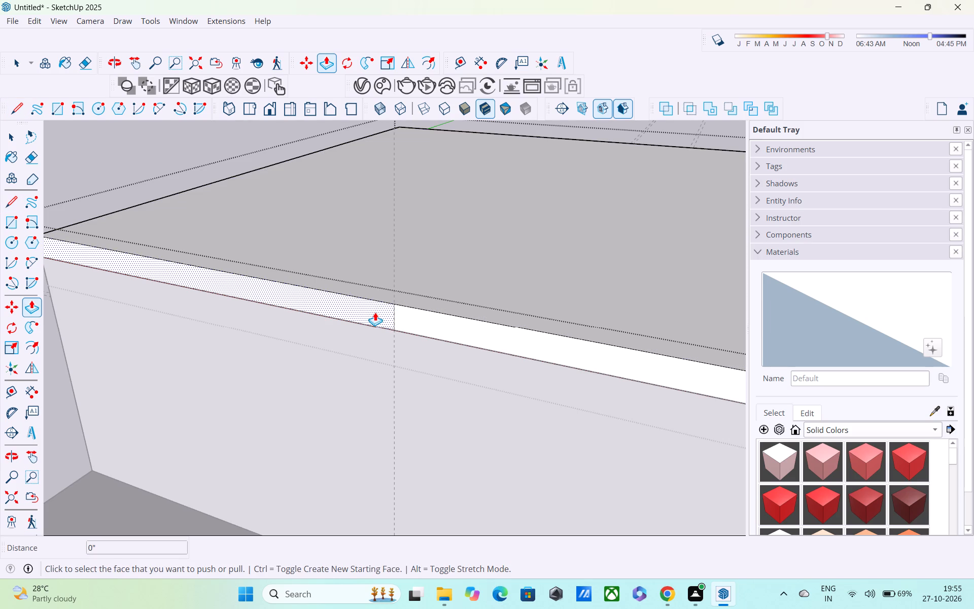
{"action": "key", "text": "l"}
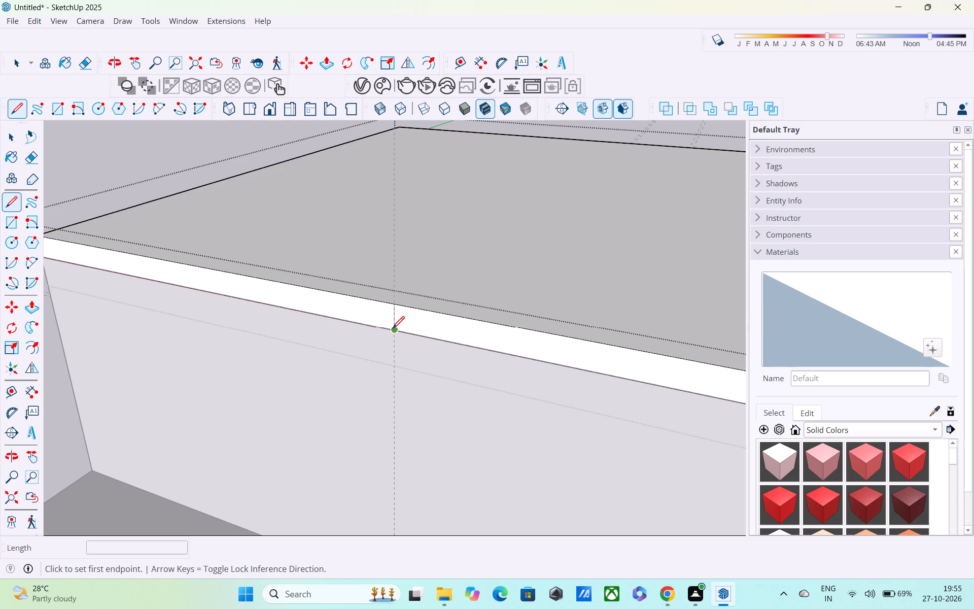
{"action": "left_click", "coordinate": [393, 329]}
{"action": "left_click", "coordinate": [392, 307]}
Extrude the roof slab face on the side away from the extension 7' outward, flush with the first-floor slab projection, and finish editing the slab.
{"action": "key", "text": "p"}
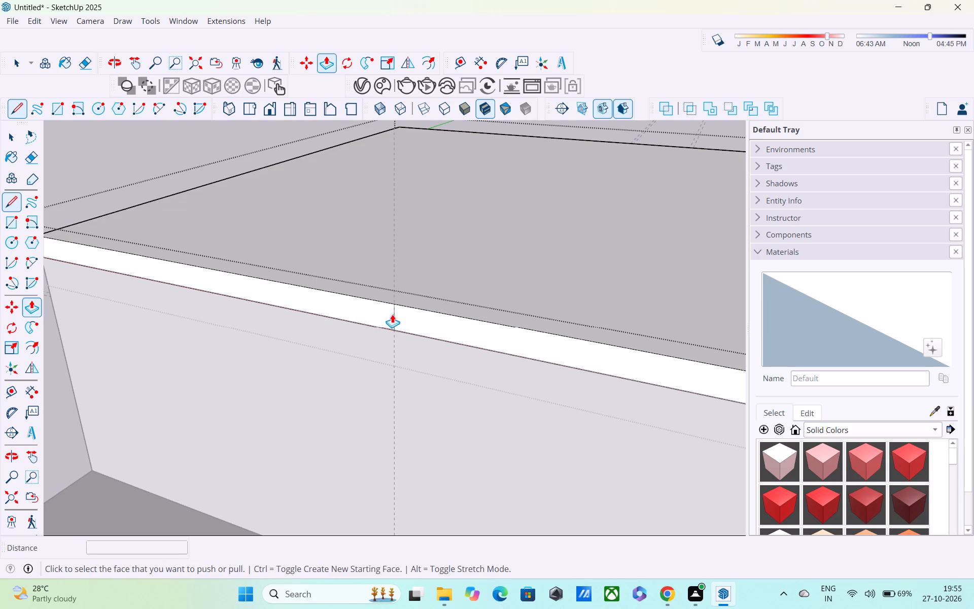
{"action": "left_click", "coordinate": [387, 316]}
{"action": "scroll", "coordinate": [352, 405], "scroll_direction": "down", "scroll_amount": 3}
{"action": "middle_click_drag", "start_coordinate": [349, 404], "coordinate": [379, 286]}
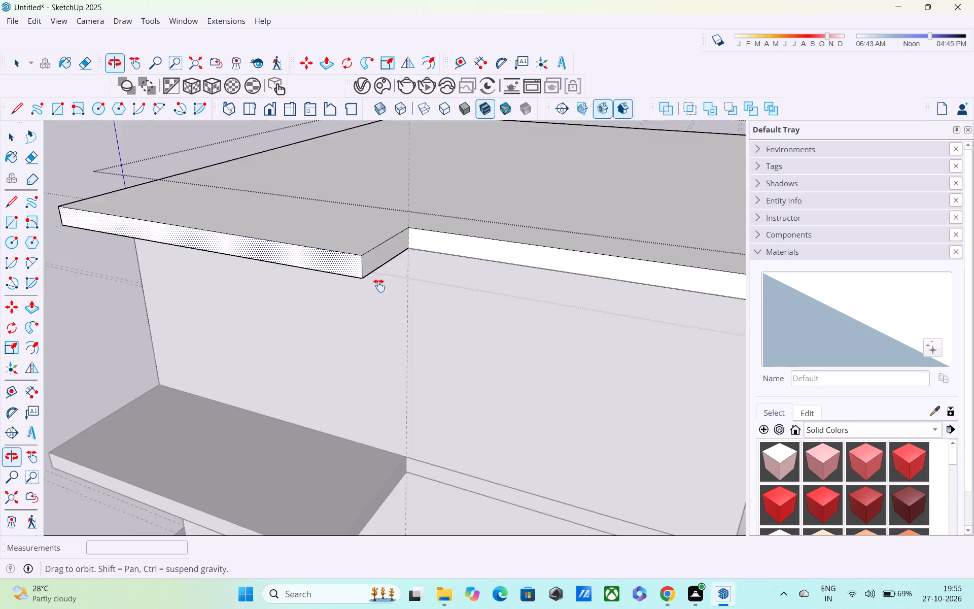
{"action": "middle_click_drag", "start_coordinate": [379, 286], "coordinate": [419, 198]}
{"action": "scroll", "coordinate": [428, 209], "scroll_direction": "up", "scroll_amount": 1}
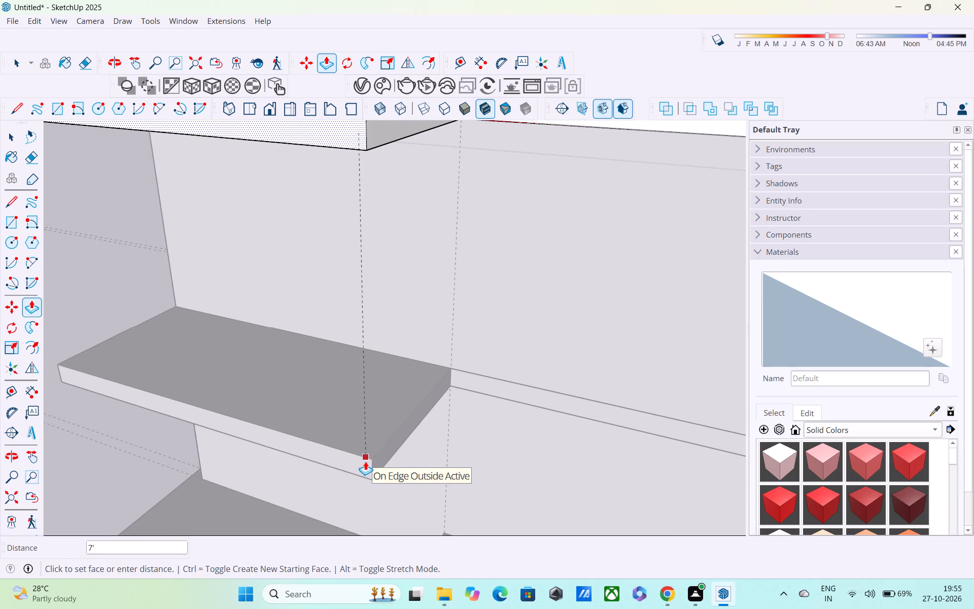
{"action": "left_click", "coordinate": [365, 461]}
{"action": "scroll", "coordinate": [365, 461], "scroll_direction": "down", "scroll_amount": 5}
{"action": "middle_click_drag", "start_coordinate": [365, 461], "coordinate": [521, 352]}
{"action": "scroll", "coordinate": [523, 353], "scroll_direction": "up", "scroll_amount": 1}
{"action": "scroll", "coordinate": [523, 356], "scroll_direction": "down", "scroll_amount": 5}
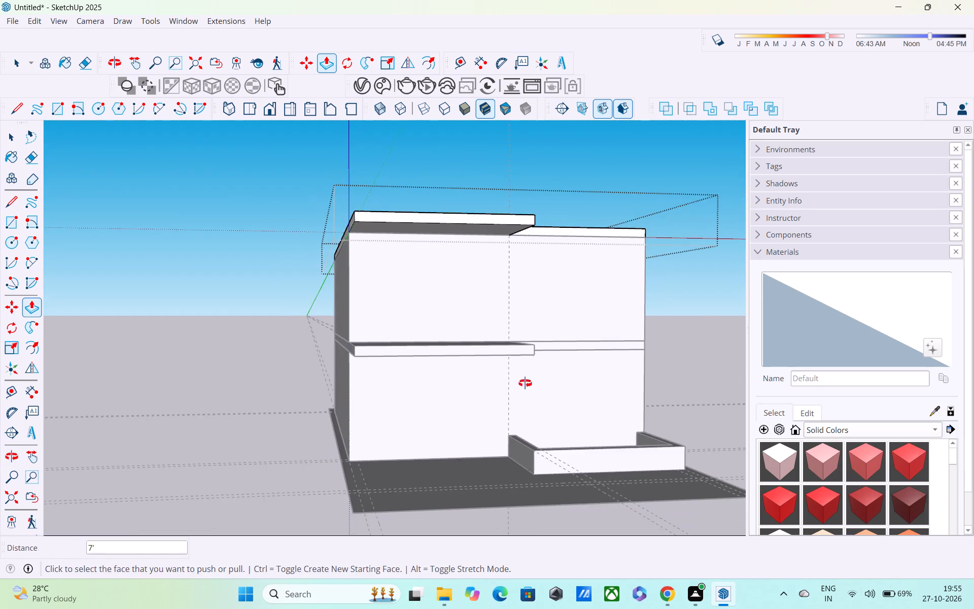
{"action": "middle_click_drag", "start_coordinate": [525, 383], "coordinate": [489, 418]}
{"action": "scroll", "coordinate": [461, 415], "scroll_direction": "down", "scroll_amount": 5}
{"action": "middle_click_drag", "start_coordinate": [451, 415], "coordinate": [449, 369]}
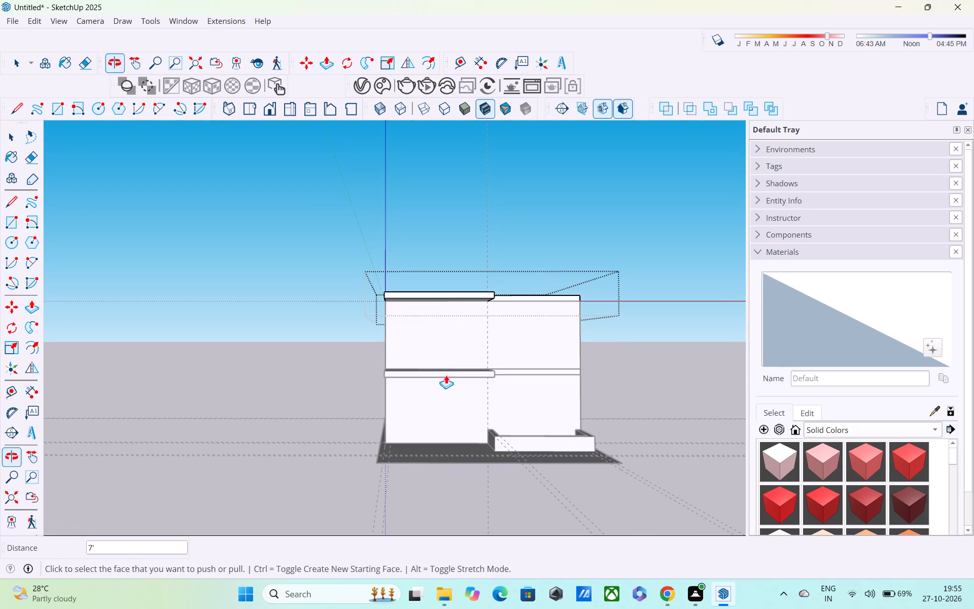
{"action": "key", "text": "space"}
{"action": "left_click", "coordinate": [617, 344]}
Examine the house massing from the front and above, comparing both slab projections with the low-walled extension.
{"action": "middle_click_drag", "start_coordinate": [616, 374], "coordinate": [539, 433]}
{"action": "scroll", "coordinate": [536, 430], "scroll_direction": "up", "scroll_amount": 1}
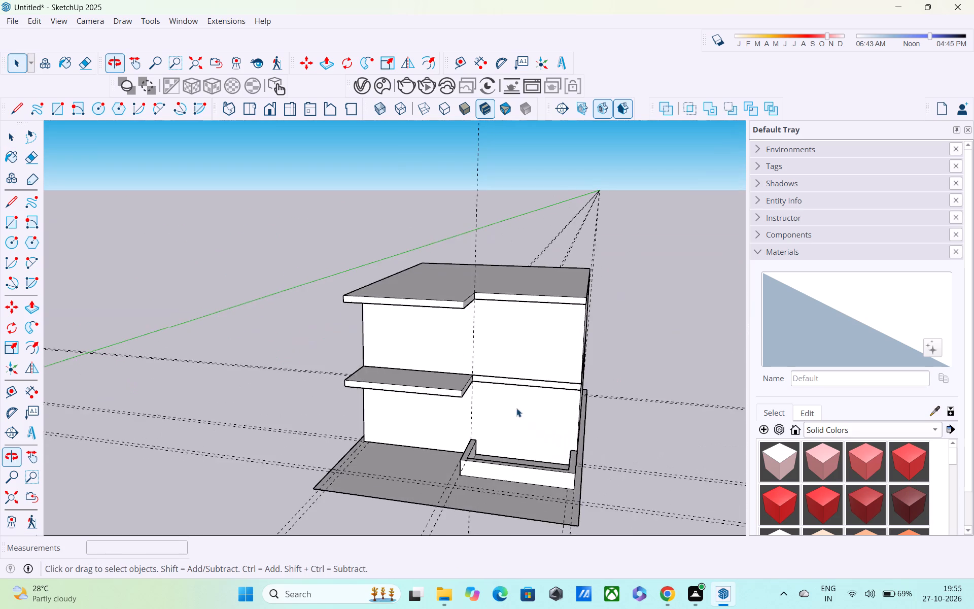
{"action": "scroll", "coordinate": [516, 408], "scroll_direction": "down", "scroll_amount": 2}
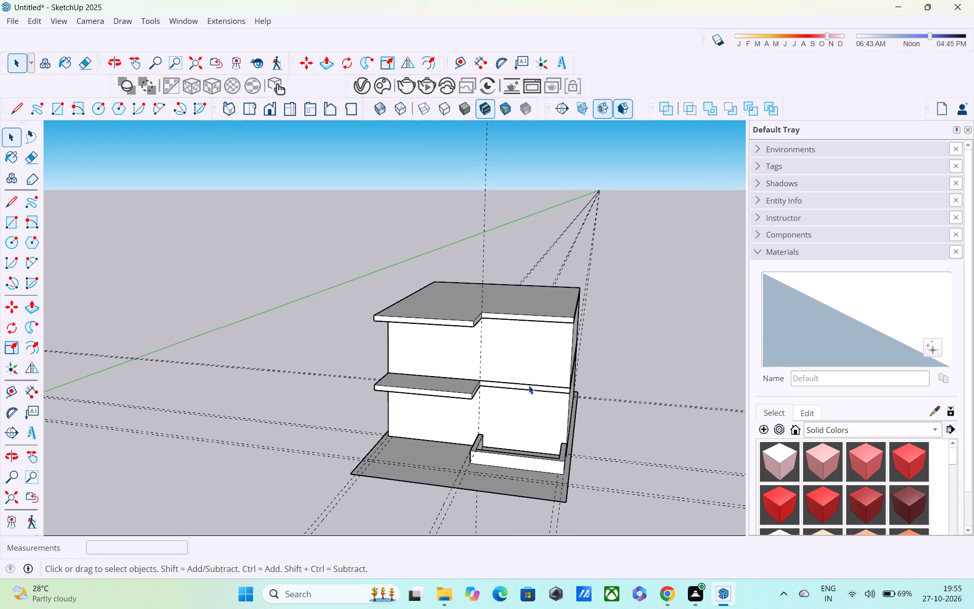
{"action": "scroll", "coordinate": [528, 379], "scroll_direction": "down", "scroll_amount": 5}
{"action": "scroll", "coordinate": [528, 391], "scroll_direction": "up", "scroll_amount": 1}
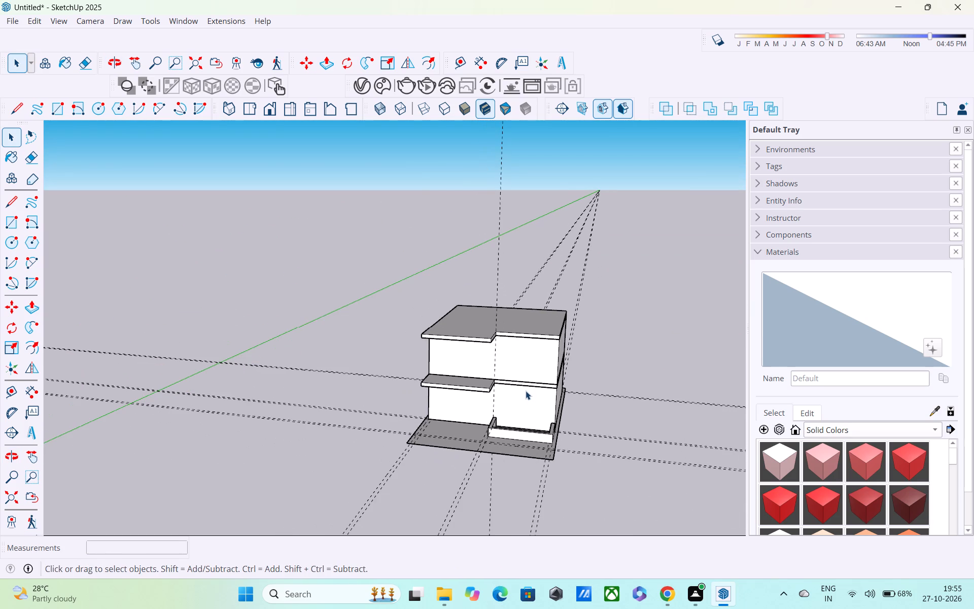
{"action": "scroll", "coordinate": [526, 391], "scroll_direction": "down", "scroll_amount": 1}
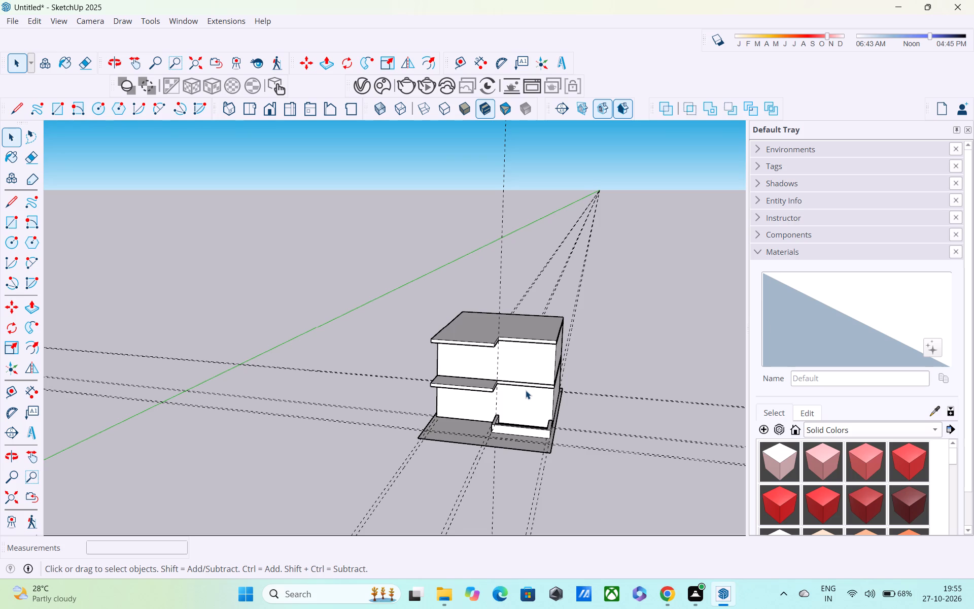
{"action": "scroll", "coordinate": [525, 390], "scroll_direction": "down", "scroll_amount": 3}
{"action": "middle_click_drag", "start_coordinate": [523, 398], "coordinate": [507, 436]}
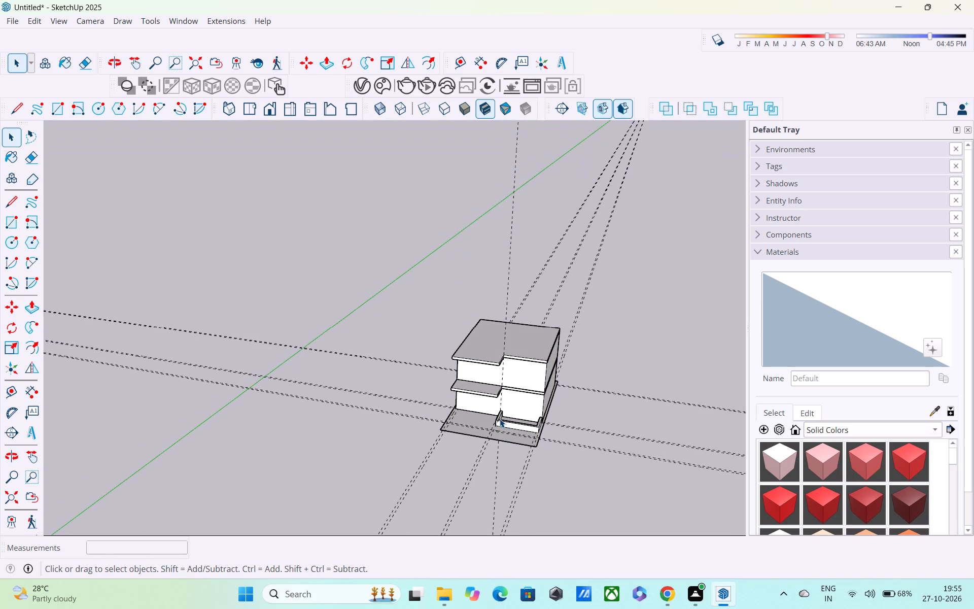
{"action": "scroll", "coordinate": [479, 421], "scroll_direction": "down", "scroll_amount": 1}
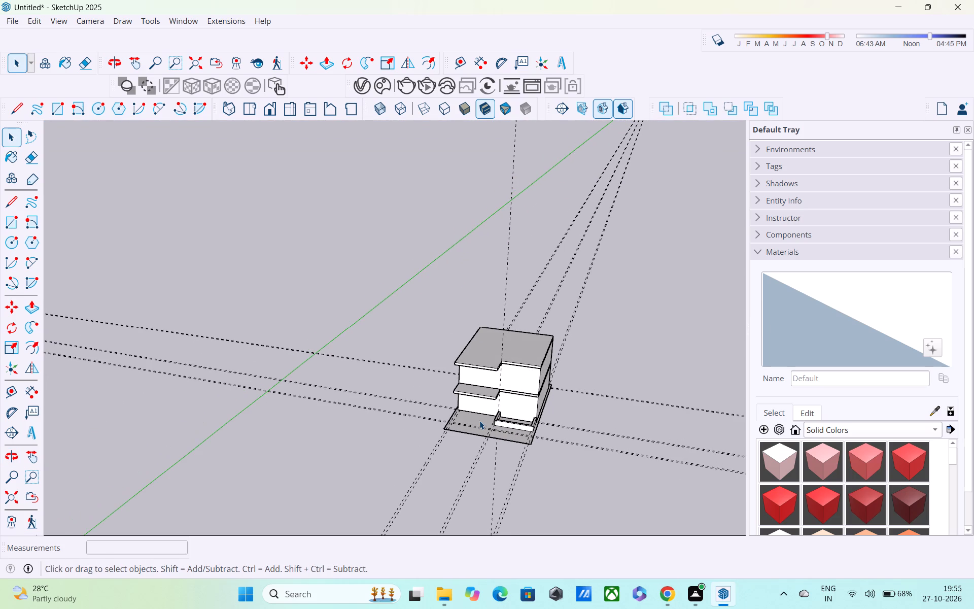
{"action": "middle_click_drag", "start_coordinate": [479, 421], "coordinate": [473, 484]}
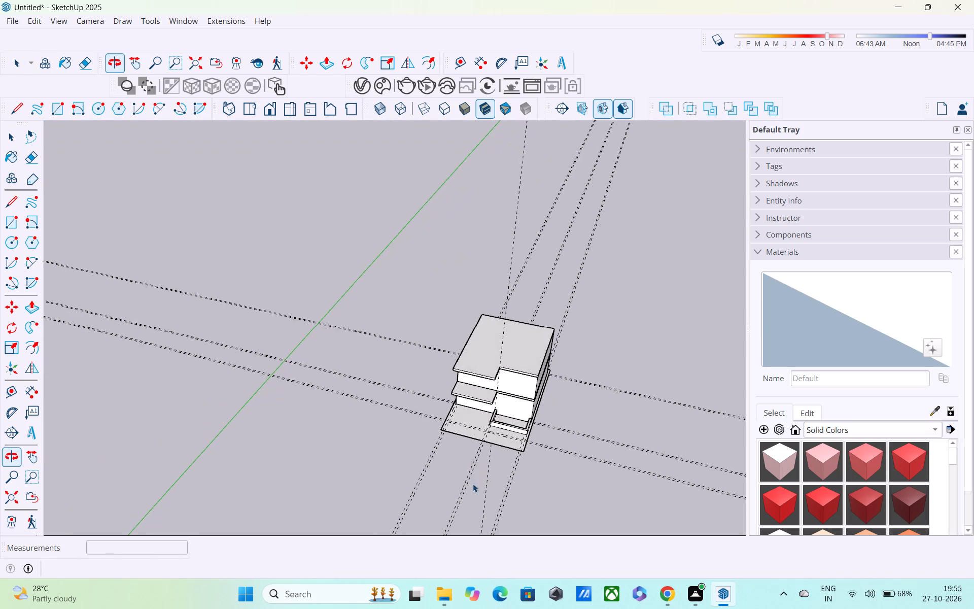
{"action": "scroll", "coordinate": [467, 433], "scroll_direction": "up", "scroll_amount": 3}
{"action": "scroll", "coordinate": [536, 420], "scroll_direction": "up", "scroll_amount": 5}
{"action": "middle_click_drag", "start_coordinate": [532, 412], "coordinate": [533, 322]}
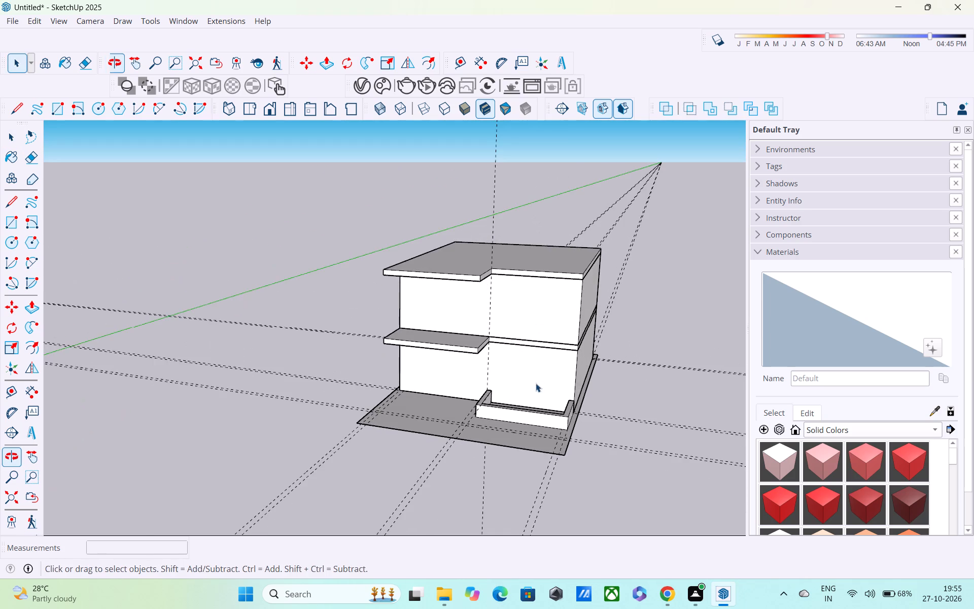
{"action": "scroll", "coordinate": [537, 435], "scroll_direction": "up", "scroll_amount": 3}
Pull the top of the extension's low walls up 19' 8", level with the top of the roof slab.
{"action": "key", "text": "p"}
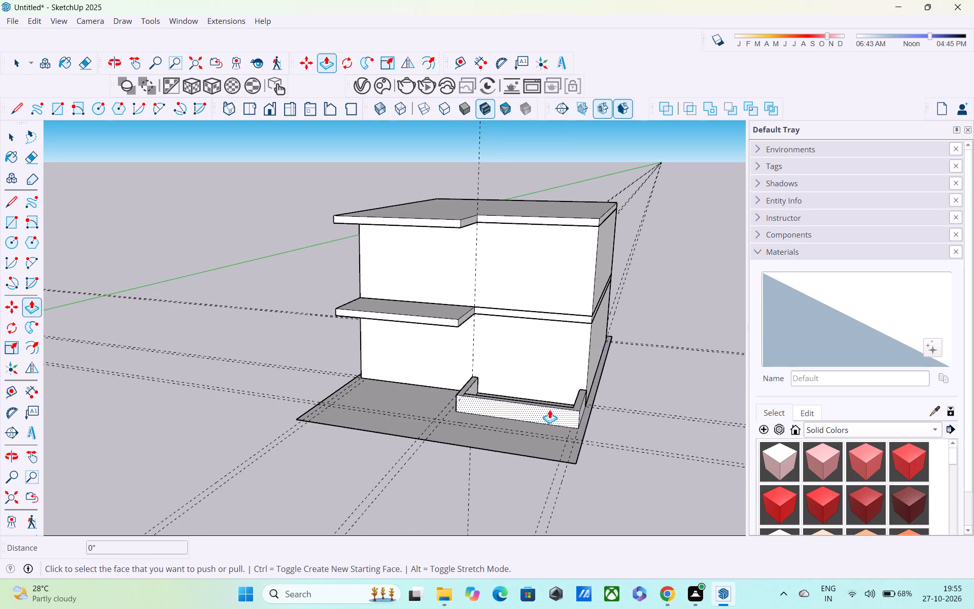
{"action": "middle_click_drag", "start_coordinate": [533, 399], "coordinate": [485, 518]}
{"action": "scroll", "coordinate": [479, 439], "scroll_direction": "up", "scroll_amount": 4}
{"action": "left_click", "coordinate": [478, 428]}
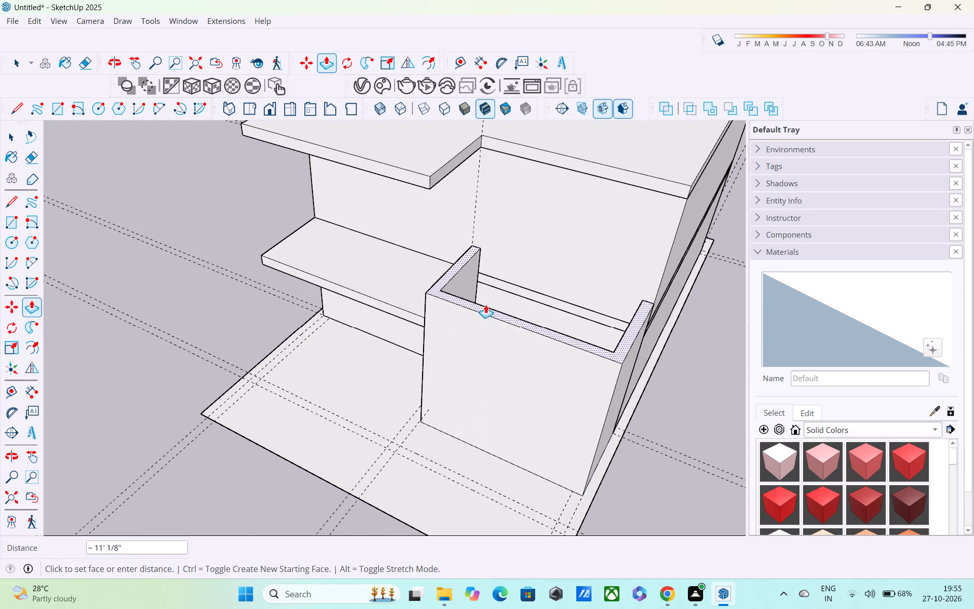
{"action": "scroll", "coordinate": [491, 270], "scroll_direction": "down", "scroll_amount": 3}
{"action": "middle_click_drag", "start_coordinate": [494, 254], "coordinate": [544, 149]}
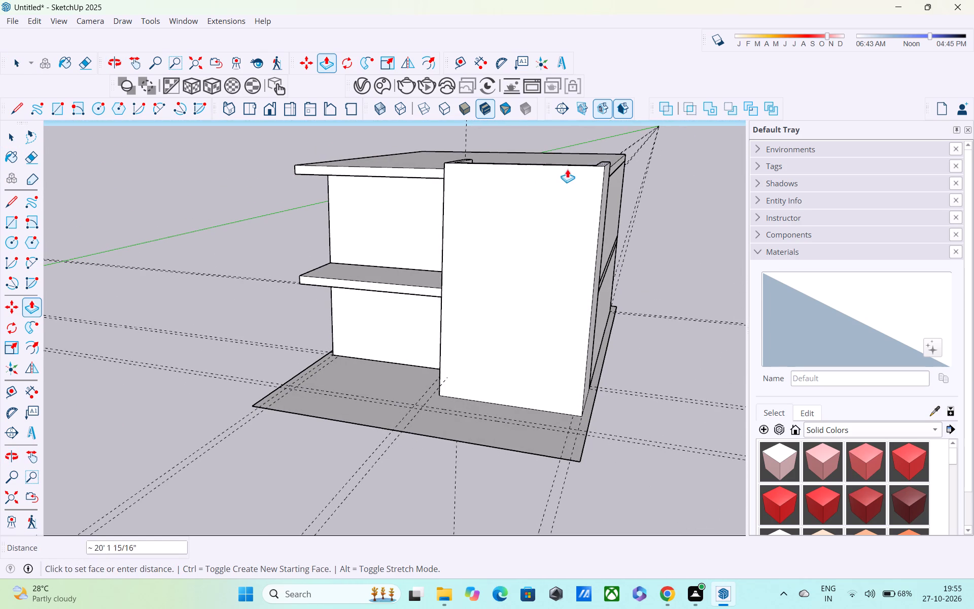
{"action": "left_click", "coordinate": [613, 169]}
{"action": "scroll", "coordinate": [543, 272], "scroll_direction": "down", "scroll_amount": 2}
{"action": "middle_click_drag", "start_coordinate": [526, 280], "coordinate": [626, 218]}
{"action": "scroll", "coordinate": [523, 290], "scroll_direction": "down", "scroll_amount": 4}
{"action": "middle_click_drag", "start_coordinate": [517, 290], "coordinate": [516, 290]}
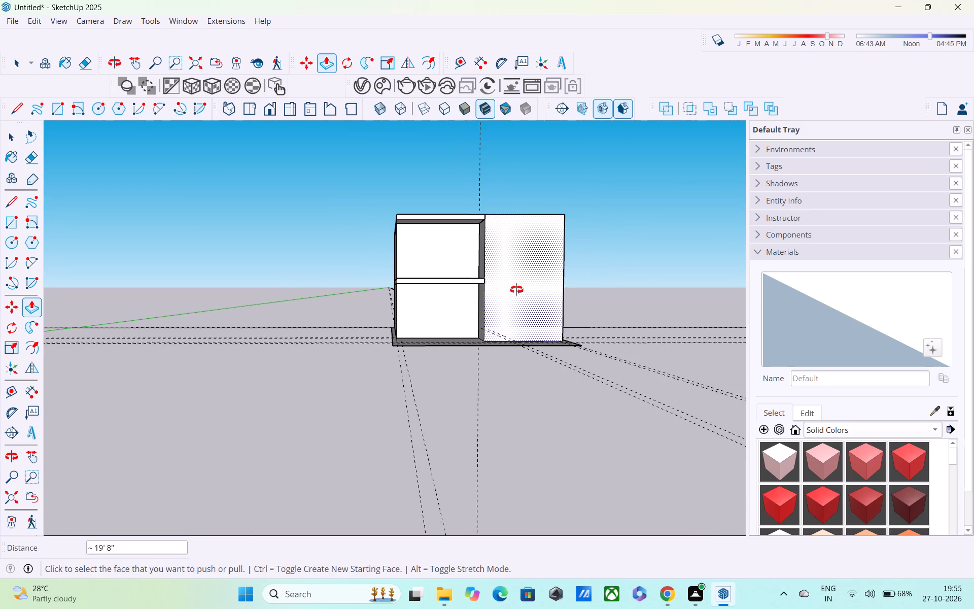
{"action": "middle_click_drag", "start_coordinate": [516, 290], "coordinate": [481, 352]}
{"action": "scroll", "coordinate": [475, 347], "scroll_direction": "up", "scroll_amount": 1}
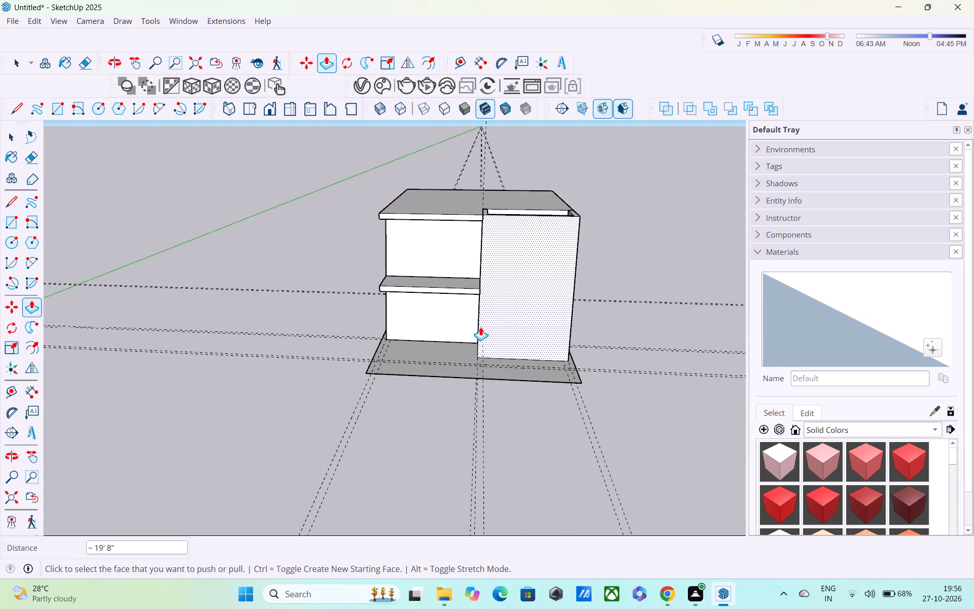
Measure the width of the raised extension's front face.
{"action": "key", "text": "t"}
{"action": "left_click", "coordinate": [481, 333]}
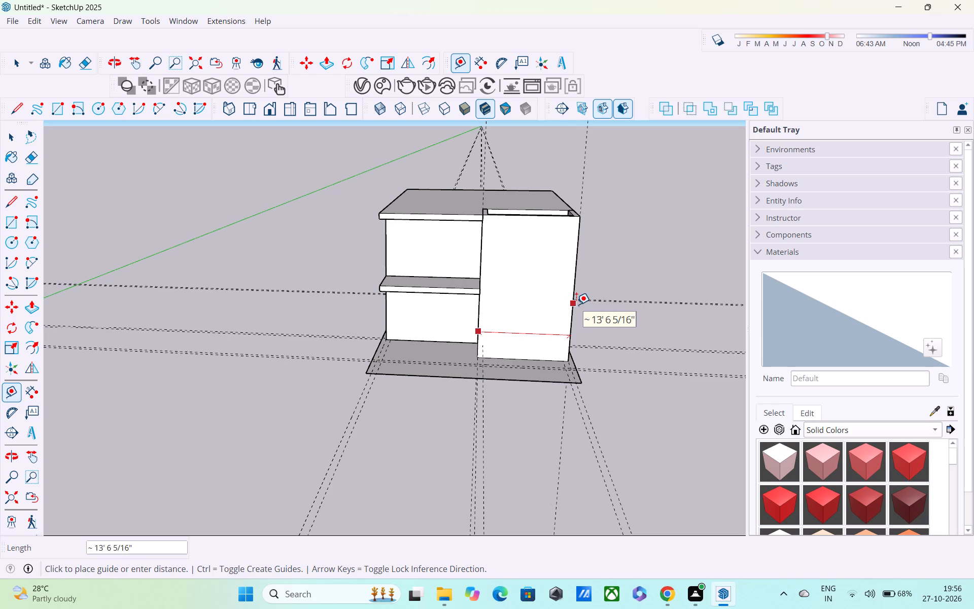
{"action": "key", "text": "Escape"}
Examine the raised front extension and the two slab projections from the front and both sides of the house.
{"action": "scroll", "coordinate": [554, 334], "scroll_direction": "down", "scroll_amount": 4}
{"action": "middle_click_drag", "start_coordinate": [495, 308], "coordinate": [475, 261]}
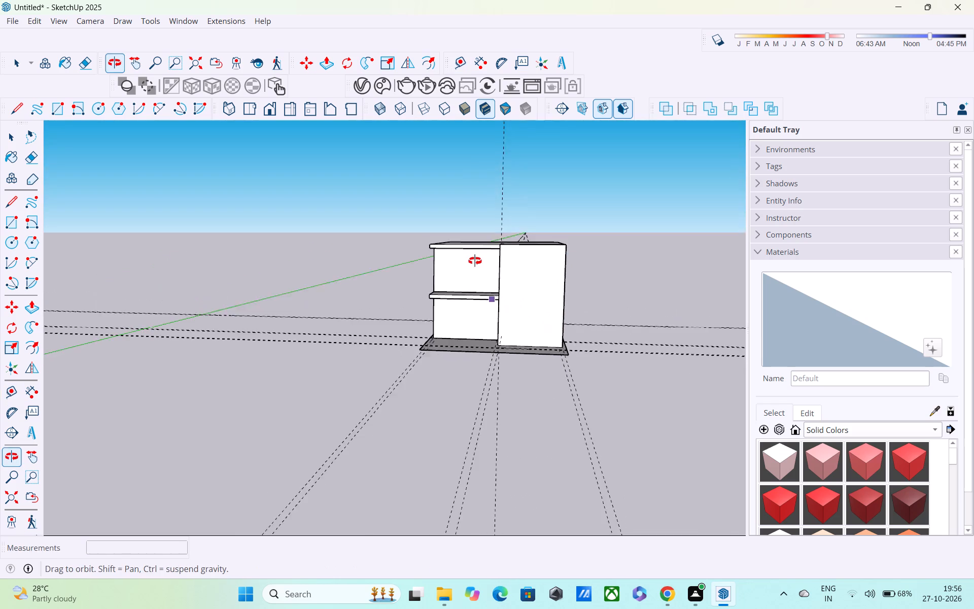
{"action": "middle_click_drag", "start_coordinate": [475, 261], "coordinate": [475, 260]}
{"action": "scroll", "coordinate": [484, 270], "scroll_direction": "up", "scroll_amount": 10}
{"action": "middle_click_drag", "start_coordinate": [479, 288], "coordinate": [494, 272]}
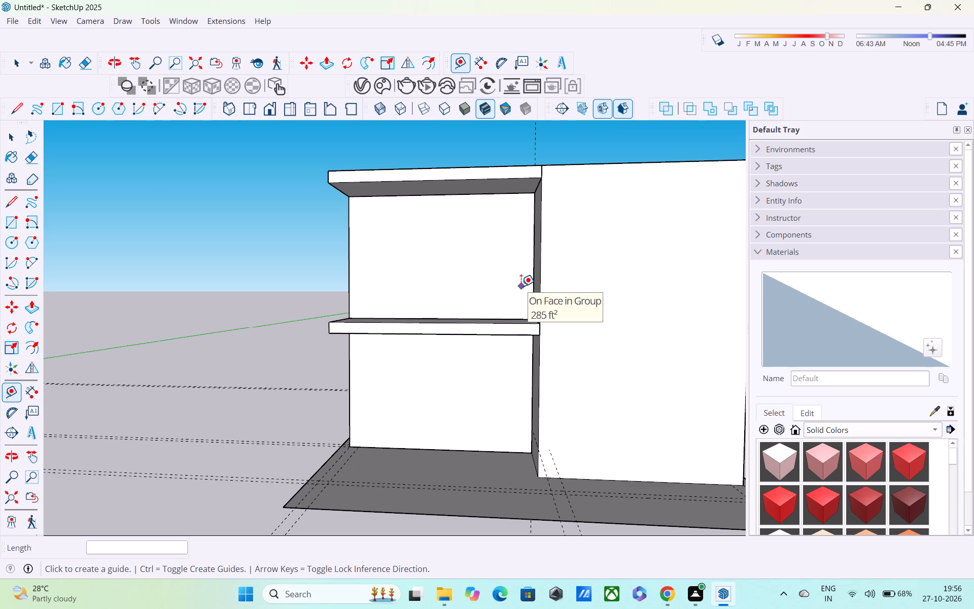
{"action": "scroll", "coordinate": [518, 280], "scroll_direction": "down", "scroll_amount": 2}
{"action": "middle_click_drag", "start_coordinate": [510, 257], "coordinate": [466, 315]}
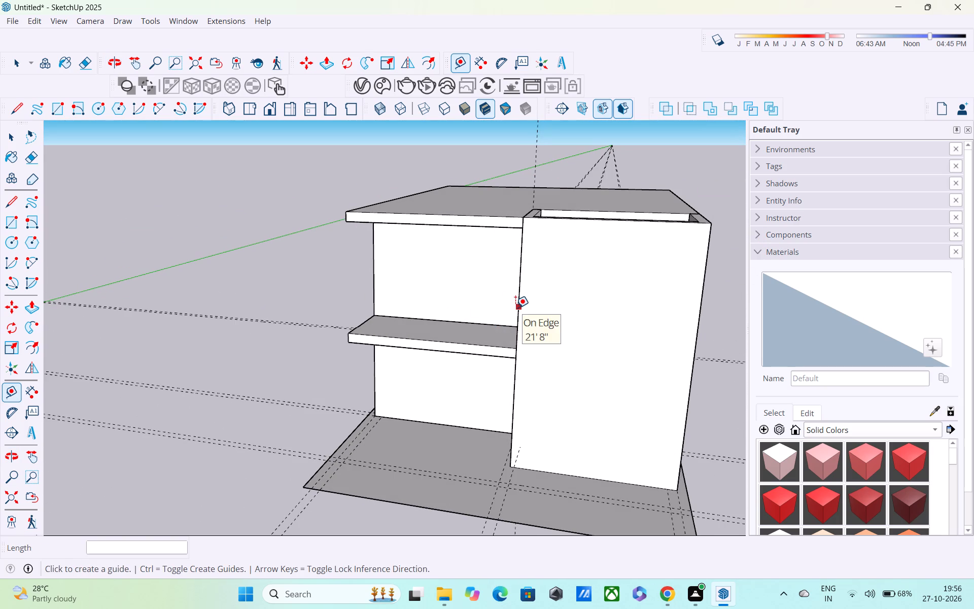
{"action": "middle_click_drag", "start_coordinate": [512, 299], "coordinate": [470, 251]}
{"action": "scroll", "coordinate": [650, 357], "scroll_direction": "up", "scroll_amount": 4}
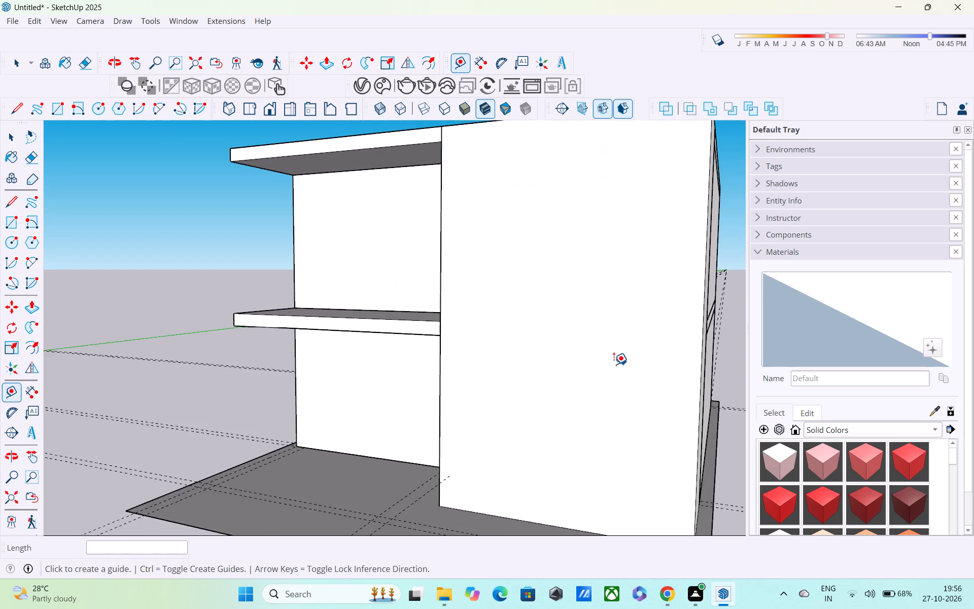
{"action": "middle_click_drag", "start_coordinate": [604, 364], "coordinate": [677, 377]}
{"action": "scroll", "coordinate": [508, 361], "scroll_direction": "down", "scroll_amount": 5}
{"action": "scroll", "coordinate": [449, 365], "scroll_direction": "up", "scroll_amount": 1}
{"action": "middle_click_drag", "start_coordinate": [439, 367], "coordinate": [504, 415]}
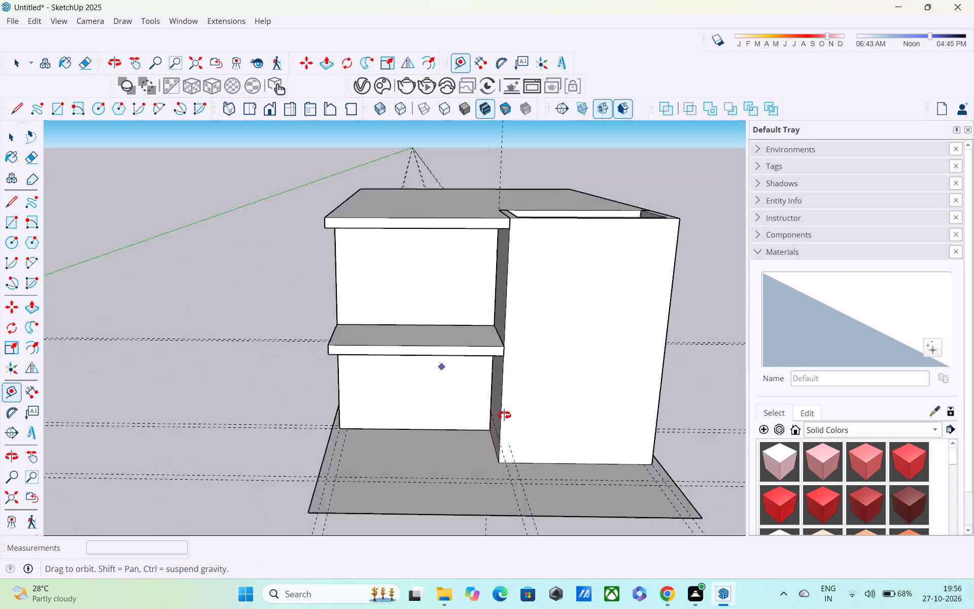
{"action": "middle_click_drag", "start_coordinate": [504, 415], "coordinate": [769, 381]}
{"action": "scroll", "coordinate": [525, 412], "scroll_direction": "up", "scroll_amount": 4}
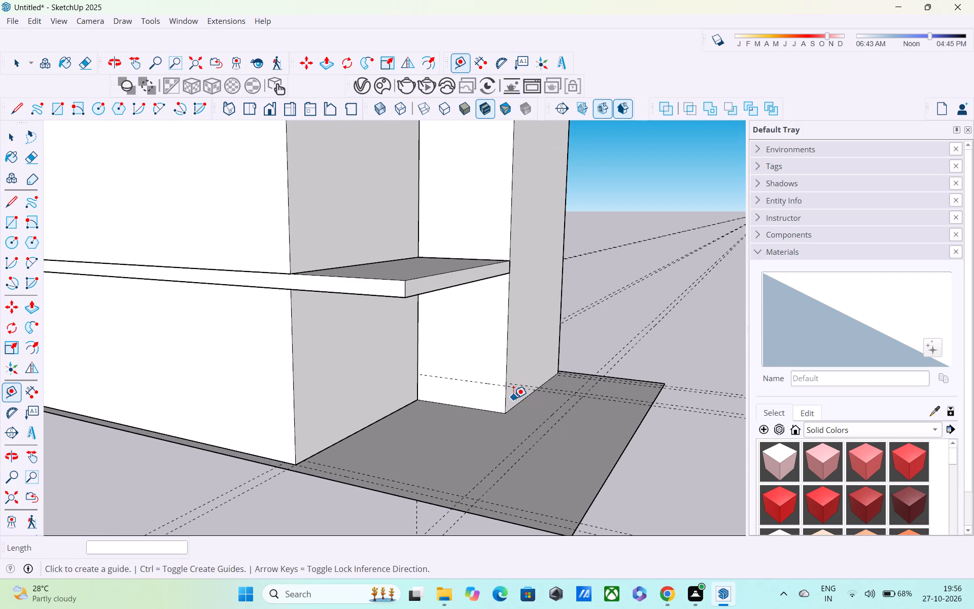
{"action": "scroll", "coordinate": [513, 398], "scroll_direction": "down", "scroll_amount": 2}
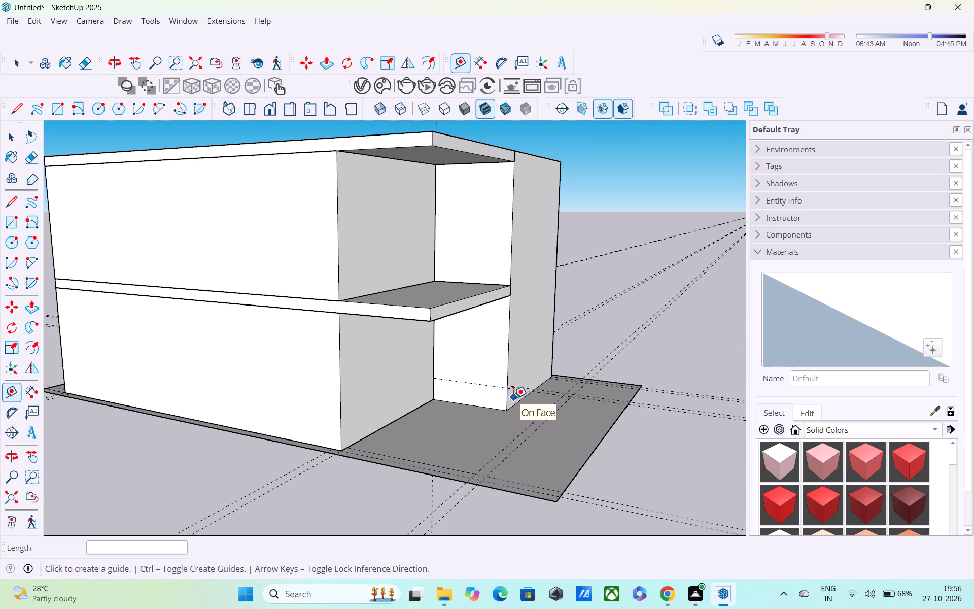
{"action": "scroll", "coordinate": [513, 397], "scroll_direction": "down", "scroll_amount": 2}
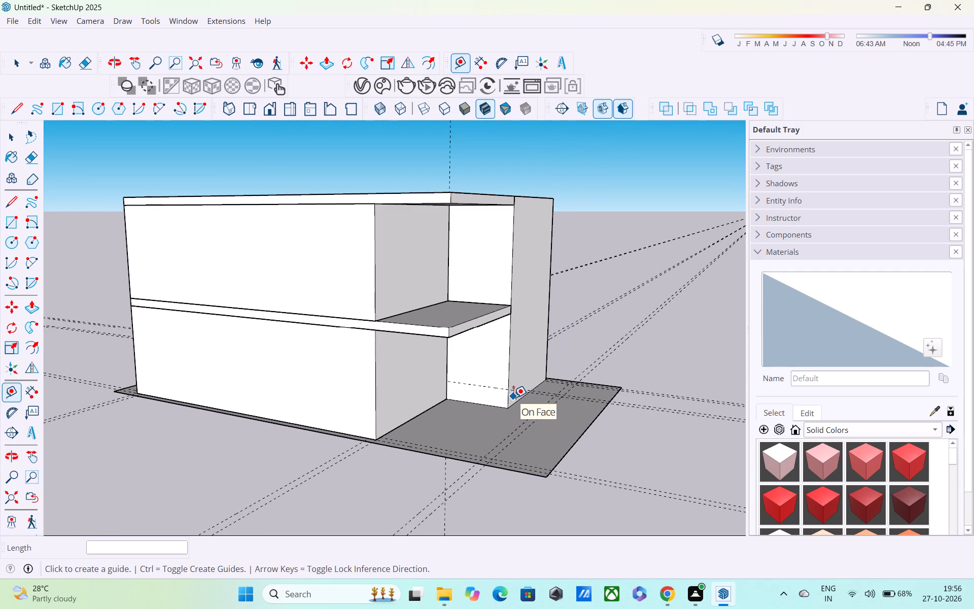
{"action": "middle_click_drag", "start_coordinate": [509, 395], "coordinate": [318, 385]}
{"action": "scroll", "coordinate": [307, 344], "scroll_direction": "up", "scroll_amount": 6}
{"action": "middle_click_drag", "start_coordinate": [298, 344], "coordinate": [221, 313]}
{"action": "scroll", "coordinate": [219, 318], "scroll_direction": "down", "scroll_amount": 3}
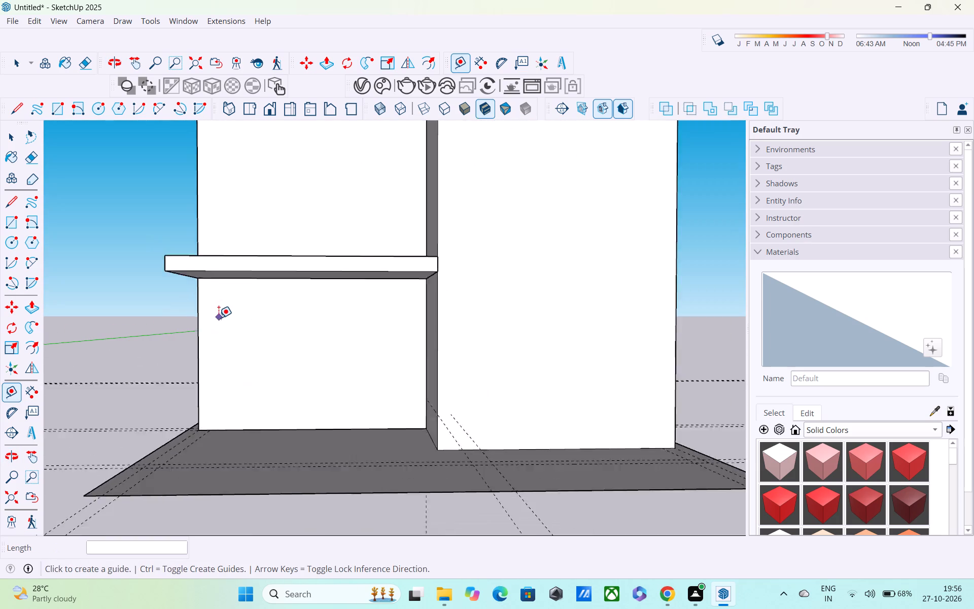
{"action": "scroll", "coordinate": [219, 318], "scroll_direction": "down", "scroll_amount": 3}
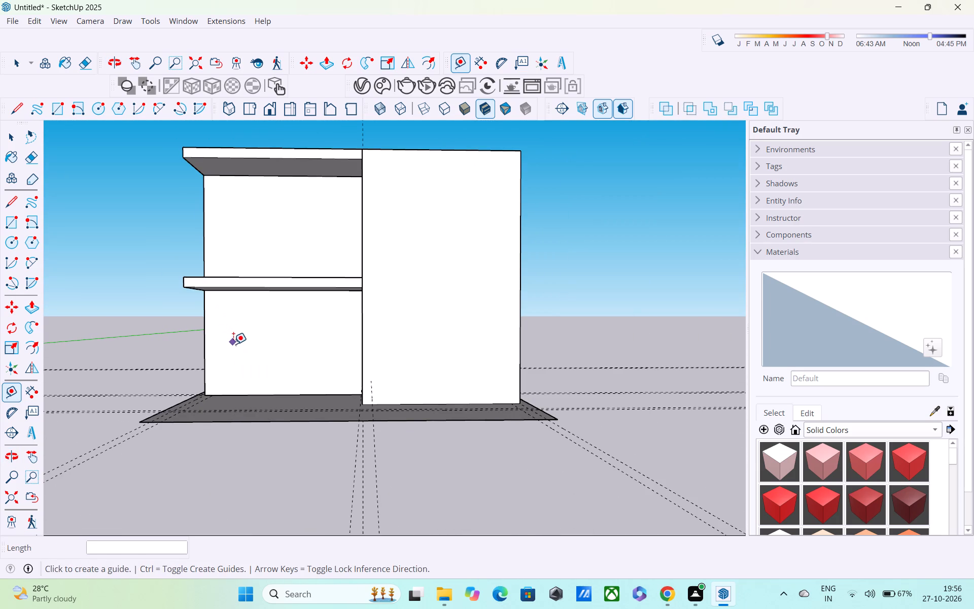
Open the upper-floor walls for editing and place a vertical guide 9" in from the front wall's outer edge, opposite the extension.
{"action": "key", "text": "space"}
{"action": "scroll", "coordinate": [242, 370], "scroll_direction": "down", "scroll_amount": 1}
{"action": "middle_click_drag", "start_coordinate": [245, 386], "coordinate": [279, 303]}
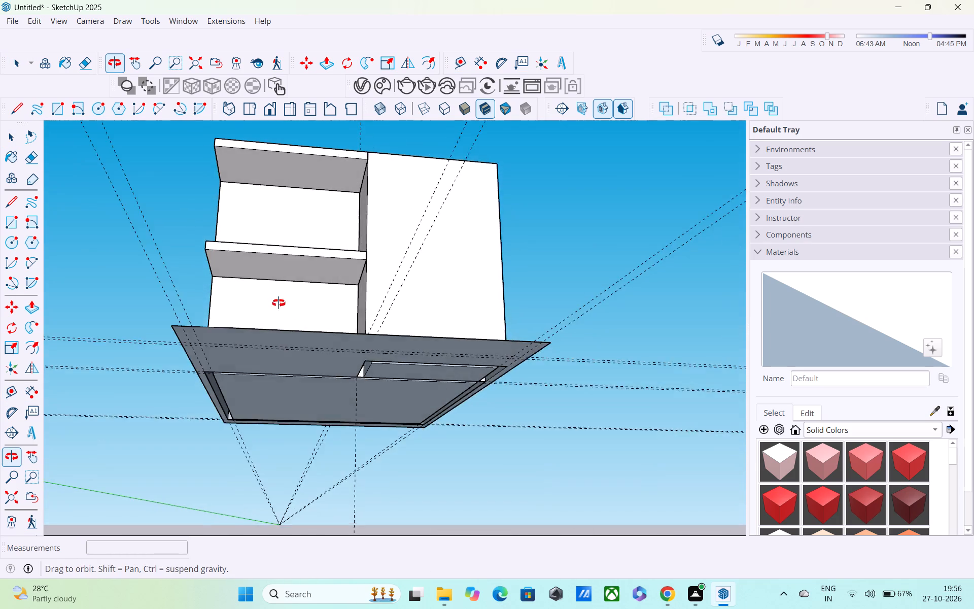
{"action": "middle_click_drag", "start_coordinate": [279, 303], "coordinate": [303, 421]}
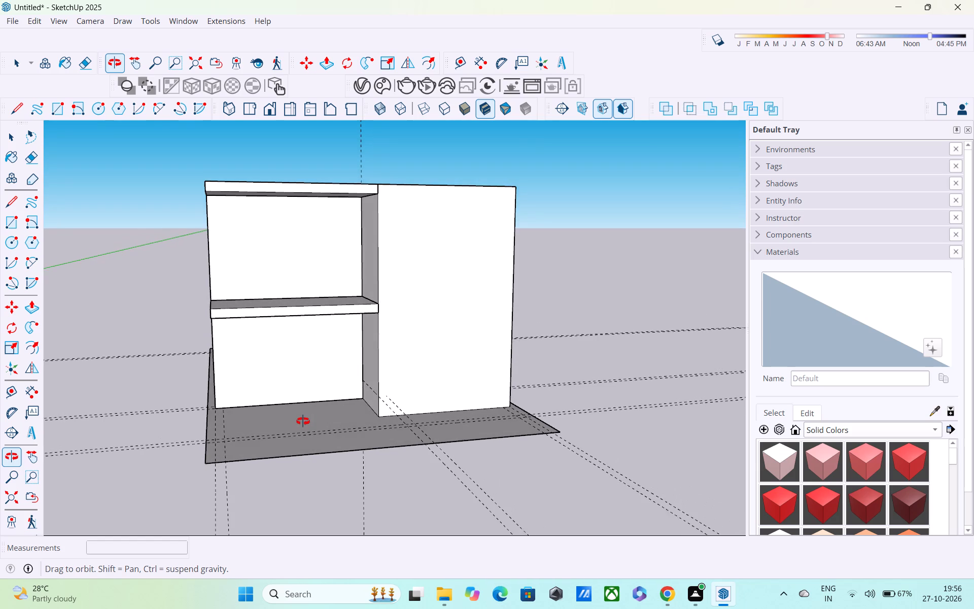
{"action": "middle_click_drag", "start_coordinate": [303, 421], "coordinate": [298, 443]}
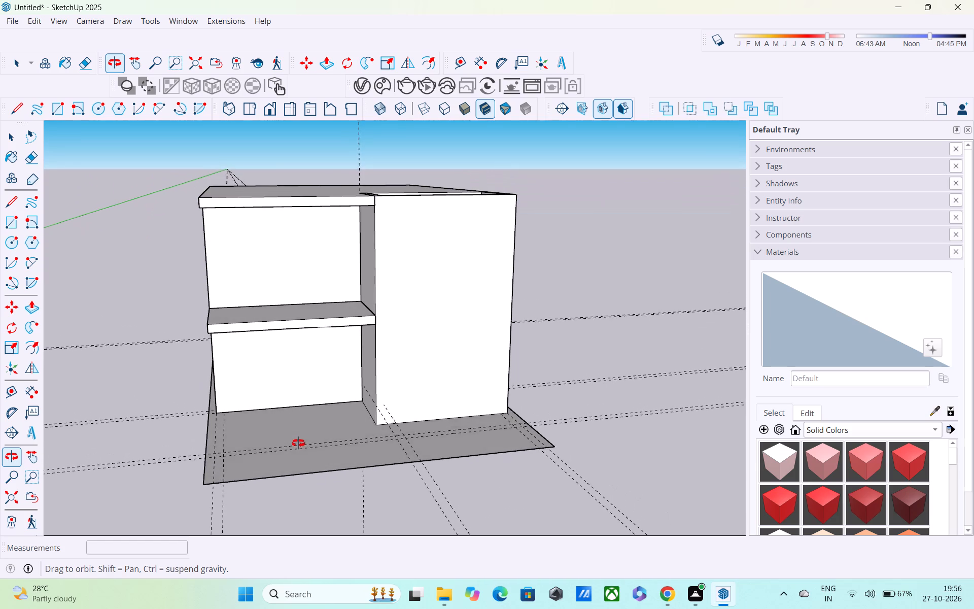
{"action": "middle_click_drag", "start_coordinate": [298, 443], "coordinate": [298, 446]}
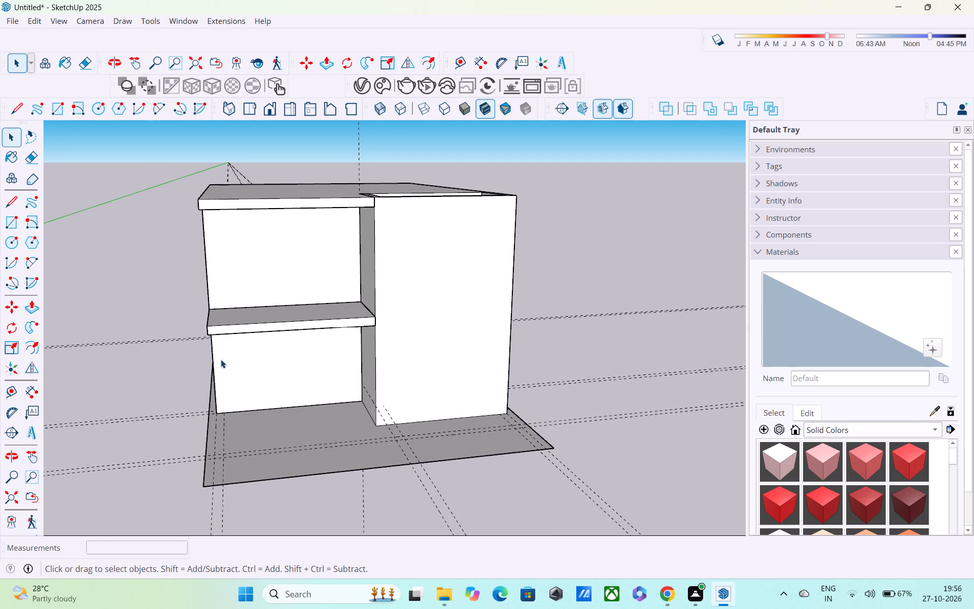
{"action": "double_click", "coordinate": [217, 272]}
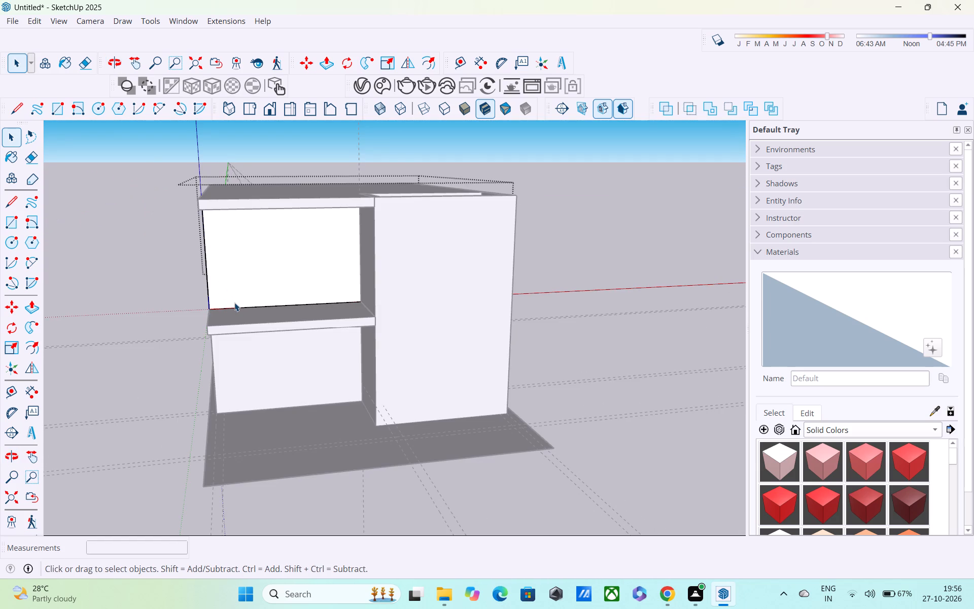
{"action": "key", "text": "t"}
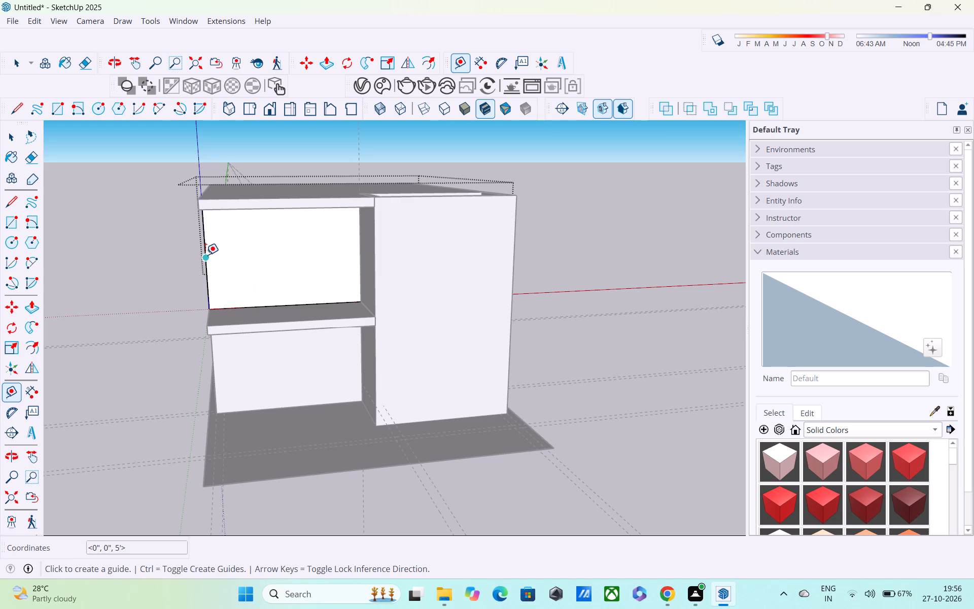
{"action": "left_click", "coordinate": [205, 255]}
{"action": "middle_click_drag", "start_coordinate": [228, 267], "coordinate": [345, 220]}
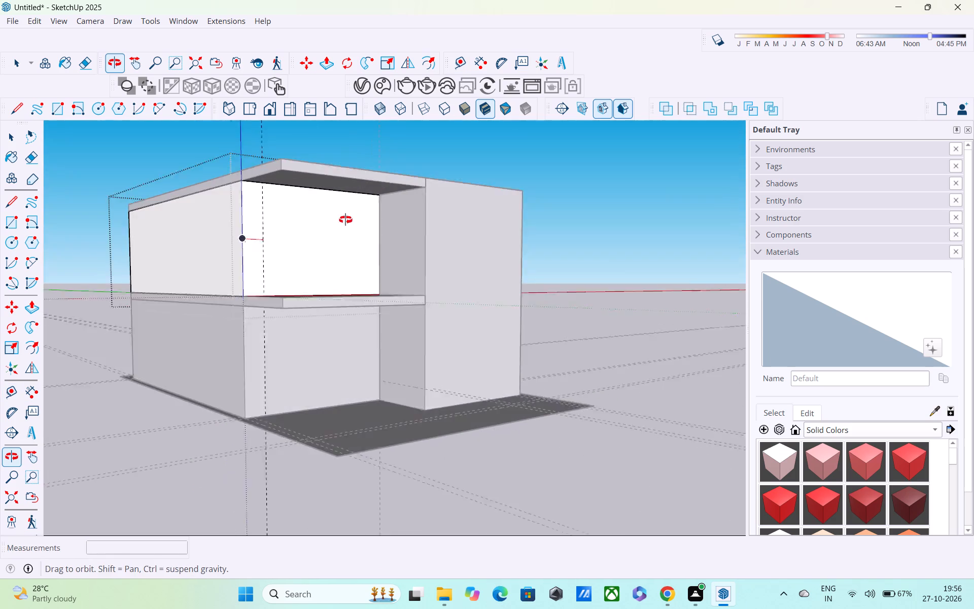
{"action": "middle_click_drag", "start_coordinate": [345, 220], "coordinate": [414, 207]}
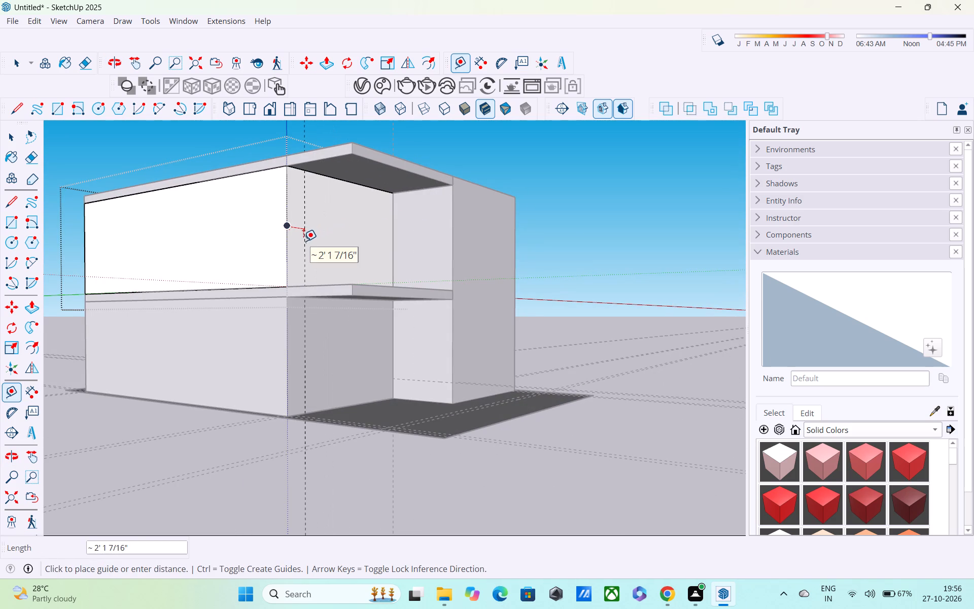
{"action": "type", "text": "9\""}
{"action": "key", "text": "Return"}
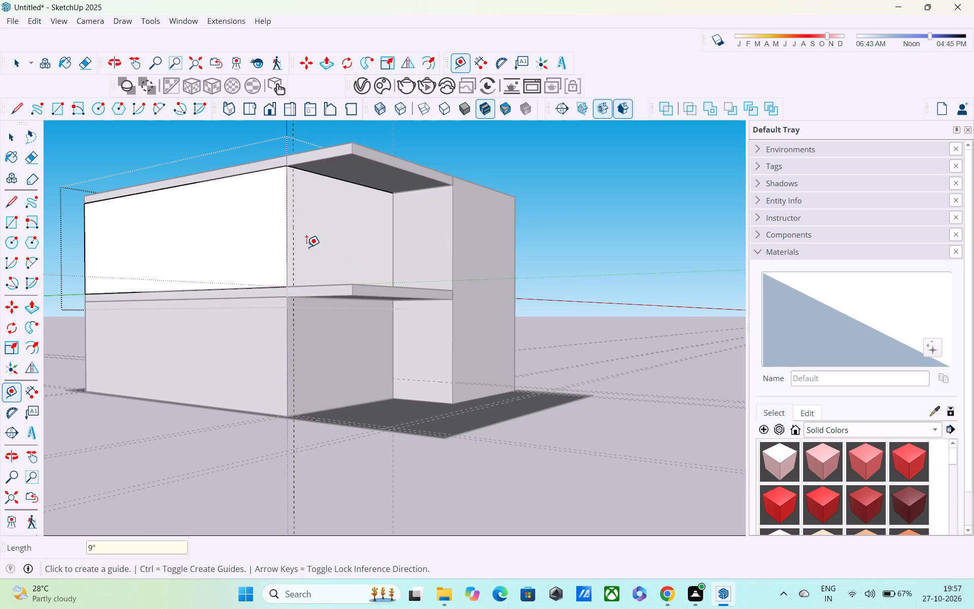
Draw a 10' vertical line along the guide on the upper-floor front wall to divide off a 9" strip at the outer corner.
{"action": "key", "text": "l"}
{"action": "scroll", "coordinate": [252, 266], "scroll_direction": "up", "scroll_amount": 1}
{"action": "middle_click_drag", "start_coordinate": [327, 204], "coordinate": [210, 164]}
{"action": "scroll", "coordinate": [224, 159], "scroll_direction": "up", "scroll_amount": 5}
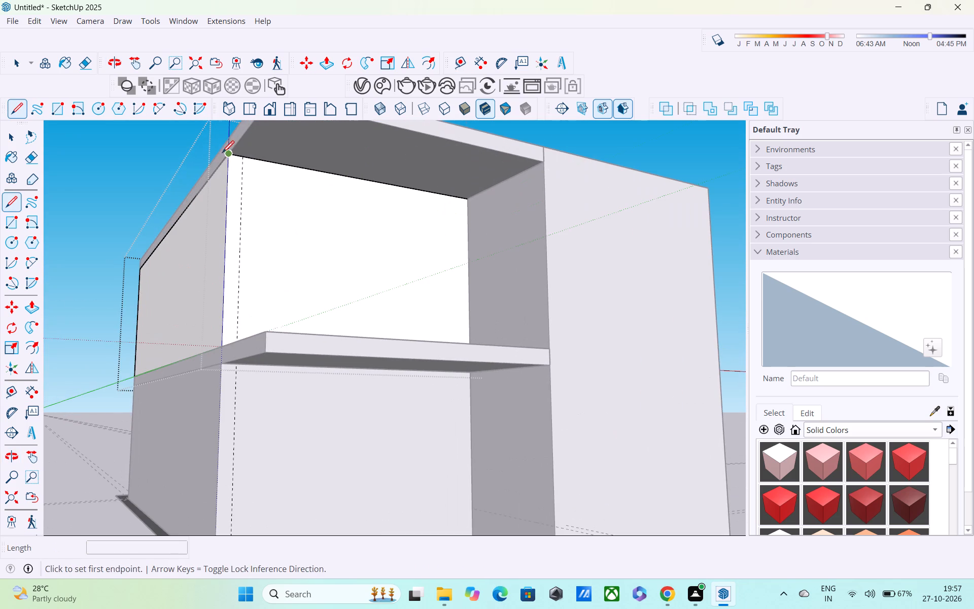
{"action": "left_click", "coordinate": [242, 157]}
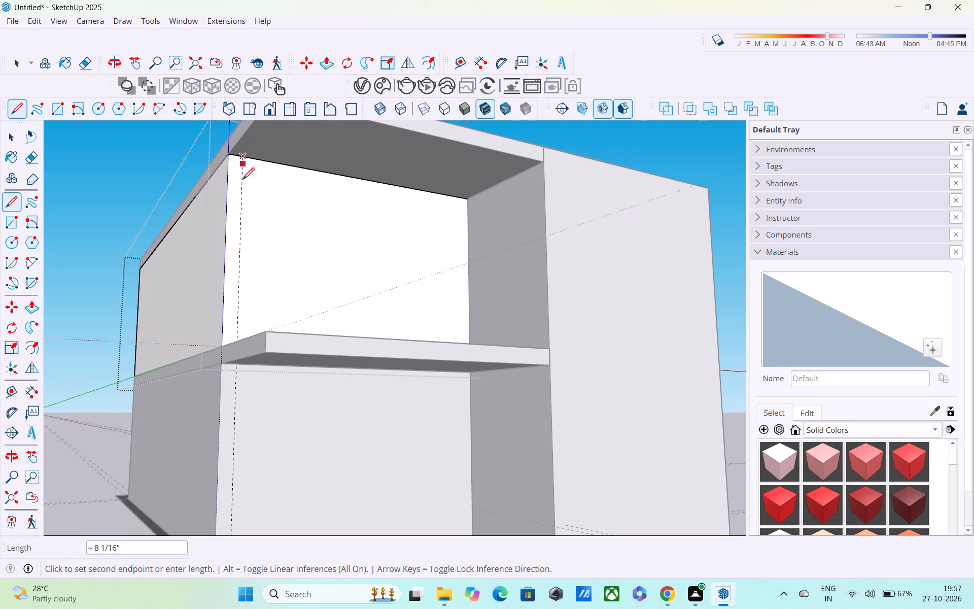
{"action": "middle_click_drag", "start_coordinate": [246, 307], "coordinate": [212, 393]}
{"action": "scroll", "coordinate": [212, 397], "scroll_direction": "up", "scroll_amount": 5}
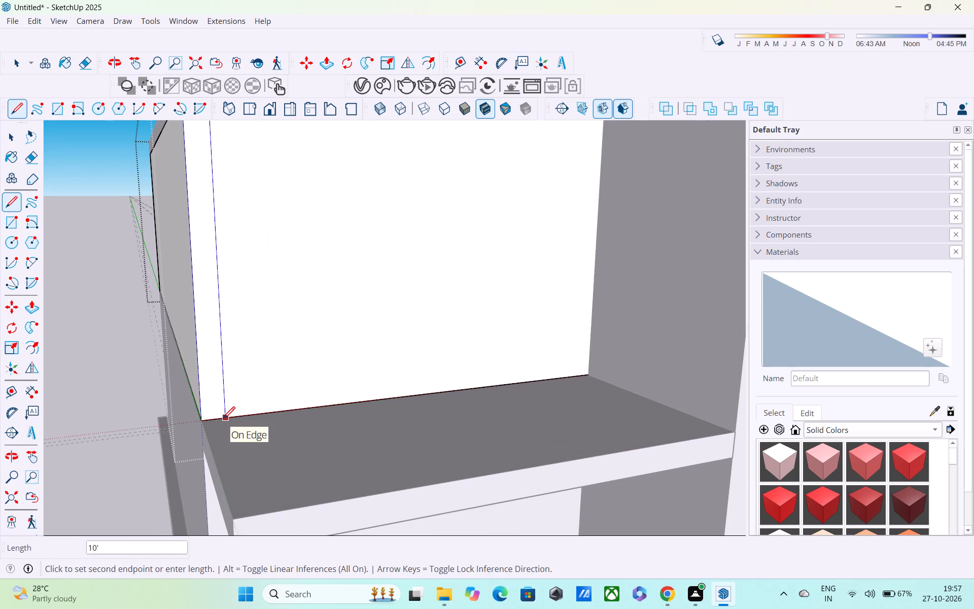
{"action": "left_click", "coordinate": [223, 420]}
{"action": "left_click", "coordinate": [202, 421]}
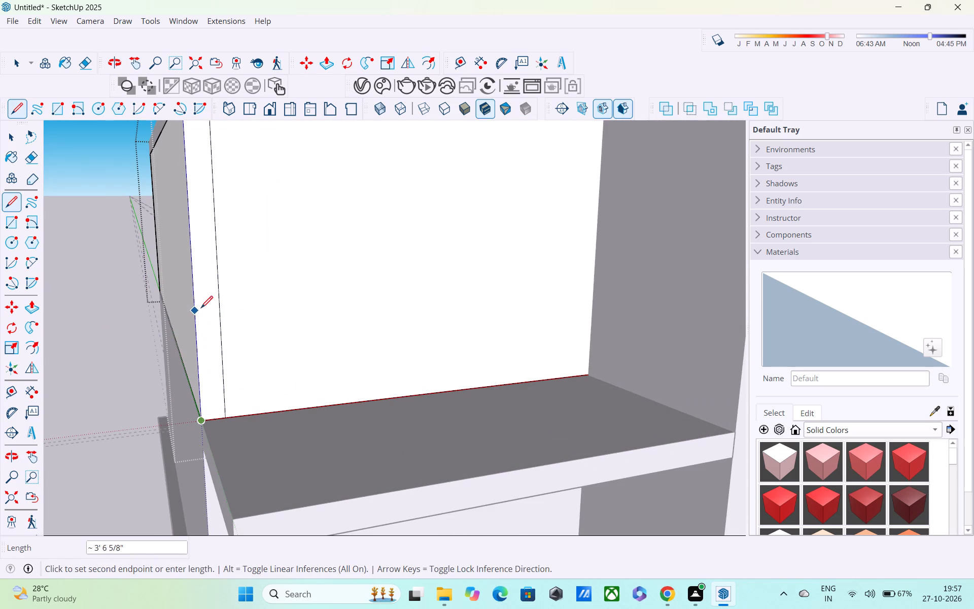
{"action": "middle_click_drag", "start_coordinate": [201, 301], "coordinate": [219, 477], "text": "shift"}
{"action": "middle_click_drag", "start_coordinate": [221, 362], "coordinate": [214, 222]}
{"action": "left_click", "coordinate": [210, 261]}
Push/Pull the 9" strip of the upper-floor front wall outward 7', flush with the front of the extension.
{"action": "key", "text": "p"}
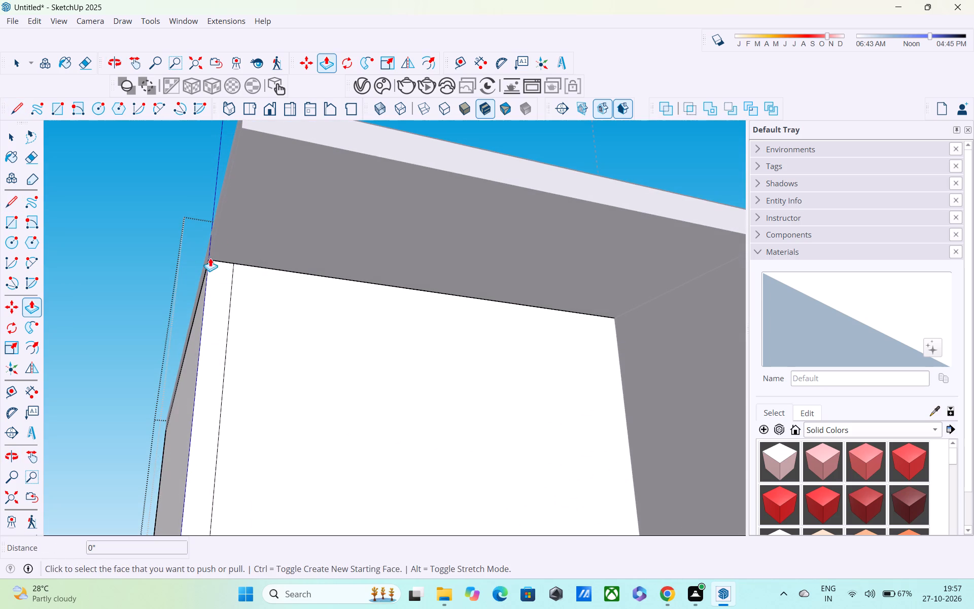
{"action": "left_click", "coordinate": [221, 306]}
{"action": "scroll", "coordinate": [223, 319], "scroll_direction": "down", "scroll_amount": 5}
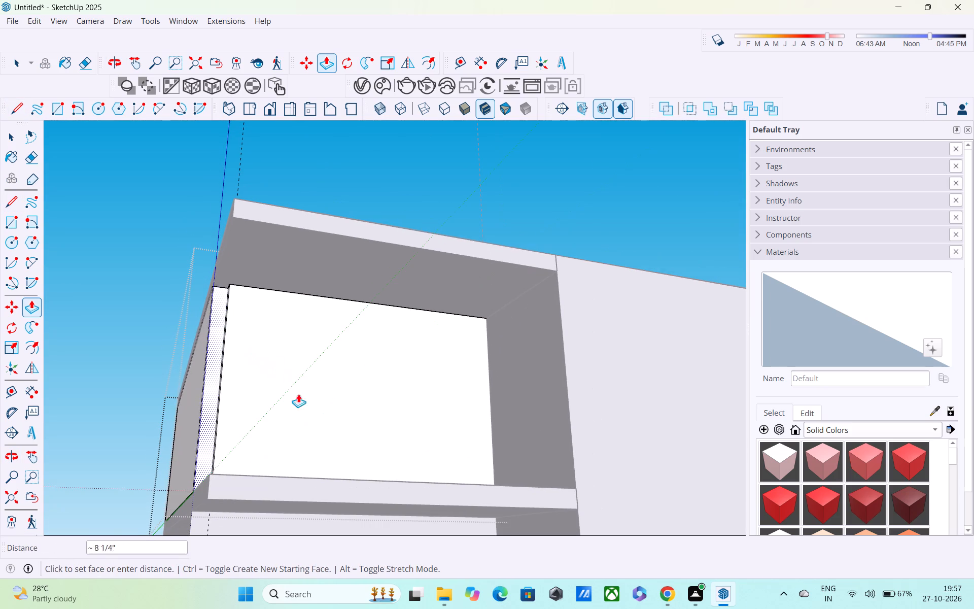
{"action": "middle_click_drag", "start_coordinate": [340, 488], "coordinate": [296, 561]}
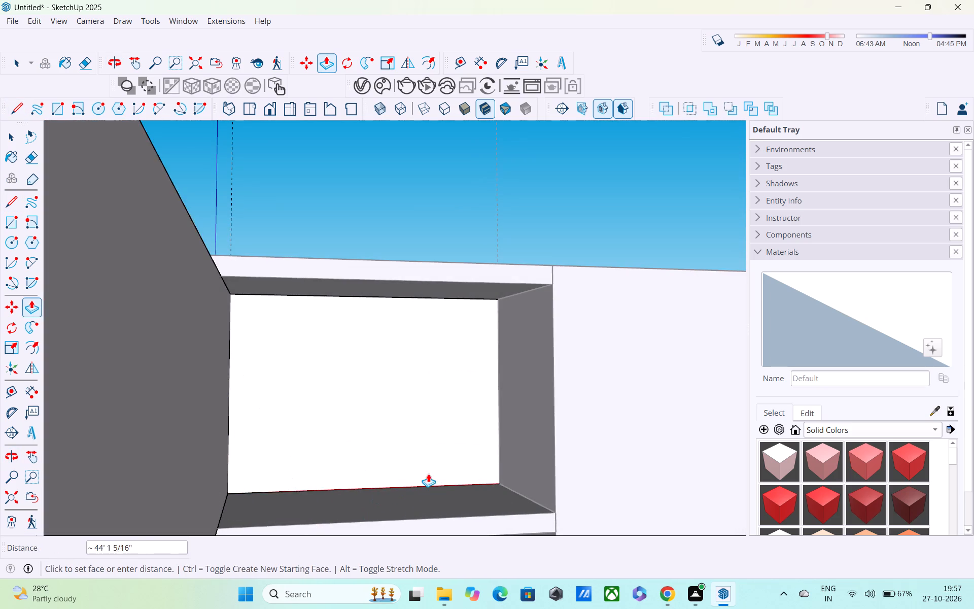
{"action": "scroll", "coordinate": [436, 467], "scroll_direction": "down", "scroll_amount": 6}
{"action": "scroll", "coordinate": [480, 447], "scroll_direction": "down", "scroll_amount": 6}
{"action": "key", "text": "Escape"}
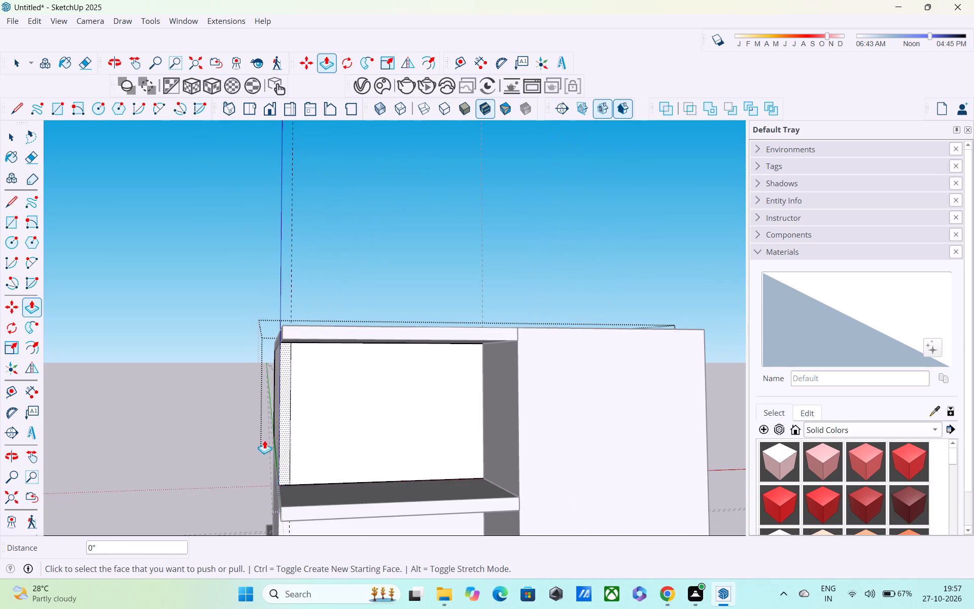
{"action": "left_click", "coordinate": [286, 420]}
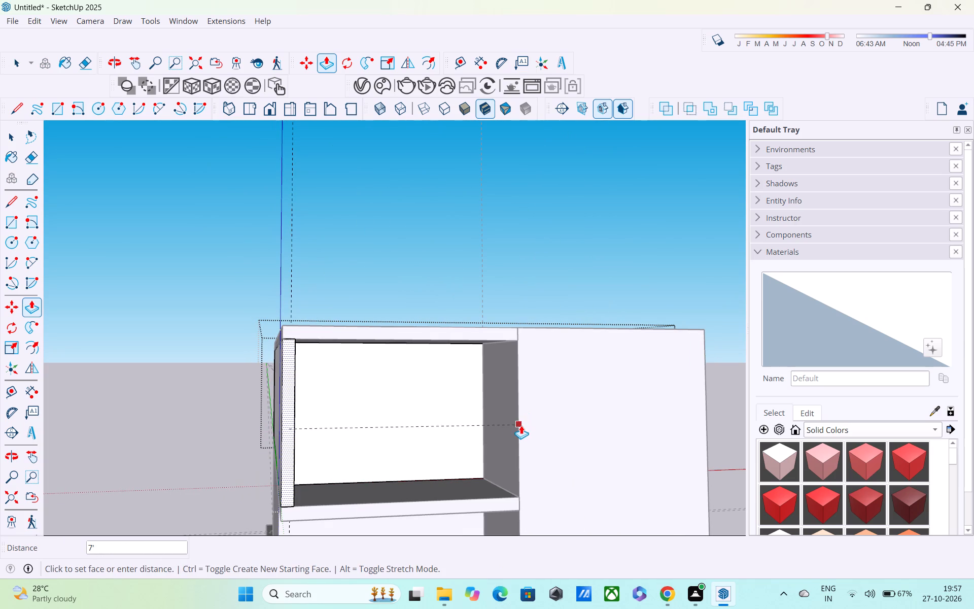
{"action": "left_click", "coordinate": [521, 425]}
{"action": "scroll", "coordinate": [398, 489], "scroll_direction": "down", "scroll_amount": 4}
{"action": "middle_click_drag", "start_coordinate": [398, 489], "coordinate": [408, 286]}
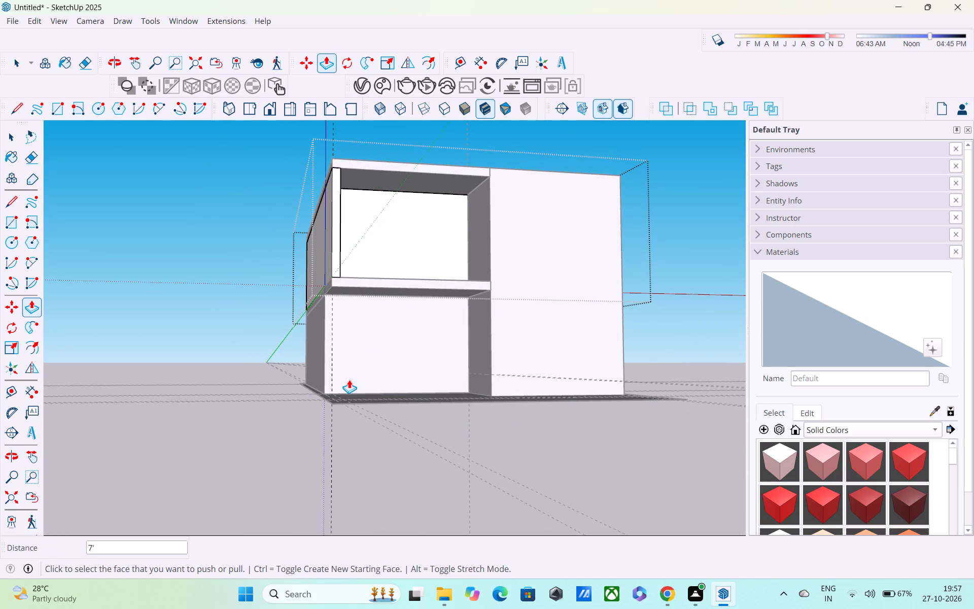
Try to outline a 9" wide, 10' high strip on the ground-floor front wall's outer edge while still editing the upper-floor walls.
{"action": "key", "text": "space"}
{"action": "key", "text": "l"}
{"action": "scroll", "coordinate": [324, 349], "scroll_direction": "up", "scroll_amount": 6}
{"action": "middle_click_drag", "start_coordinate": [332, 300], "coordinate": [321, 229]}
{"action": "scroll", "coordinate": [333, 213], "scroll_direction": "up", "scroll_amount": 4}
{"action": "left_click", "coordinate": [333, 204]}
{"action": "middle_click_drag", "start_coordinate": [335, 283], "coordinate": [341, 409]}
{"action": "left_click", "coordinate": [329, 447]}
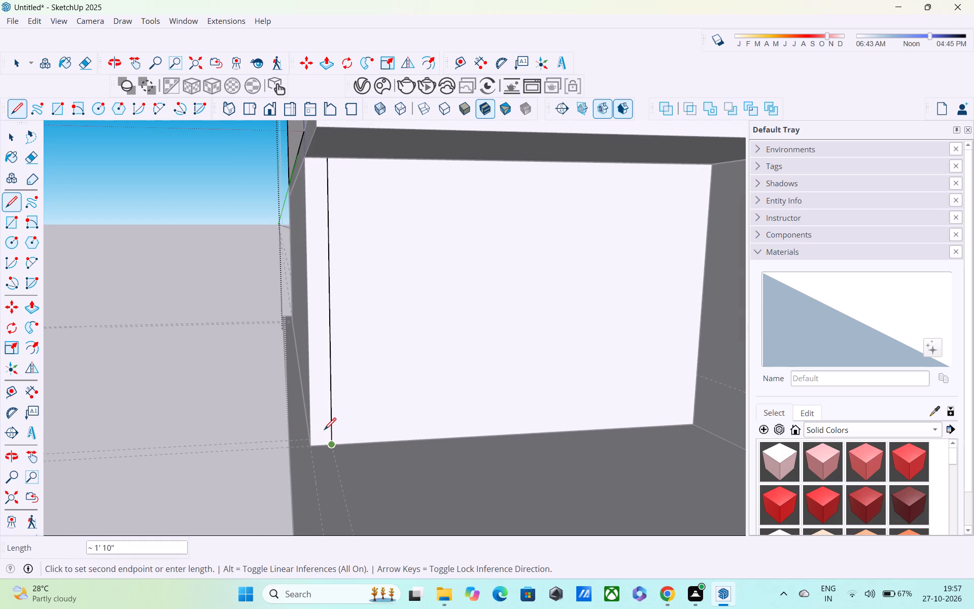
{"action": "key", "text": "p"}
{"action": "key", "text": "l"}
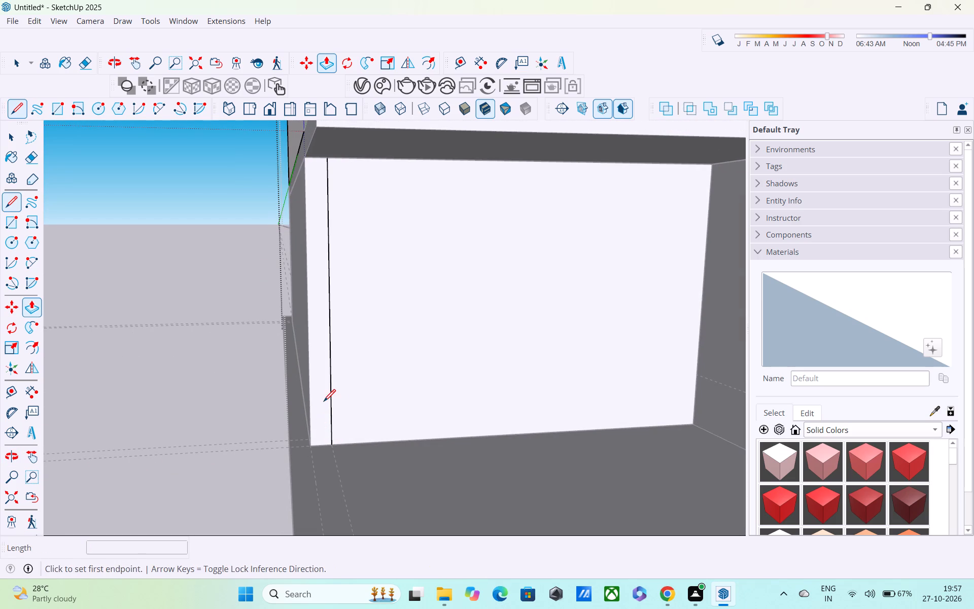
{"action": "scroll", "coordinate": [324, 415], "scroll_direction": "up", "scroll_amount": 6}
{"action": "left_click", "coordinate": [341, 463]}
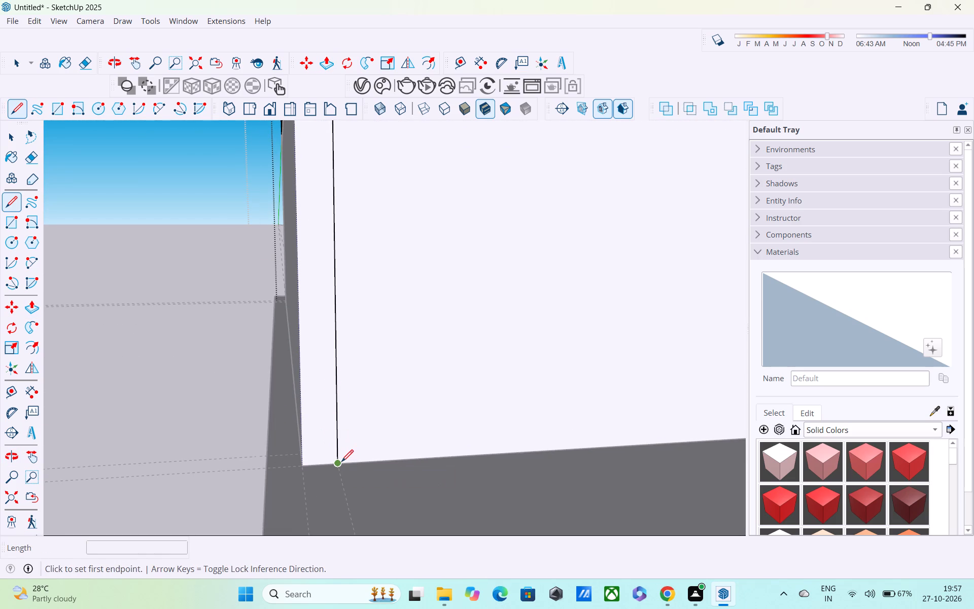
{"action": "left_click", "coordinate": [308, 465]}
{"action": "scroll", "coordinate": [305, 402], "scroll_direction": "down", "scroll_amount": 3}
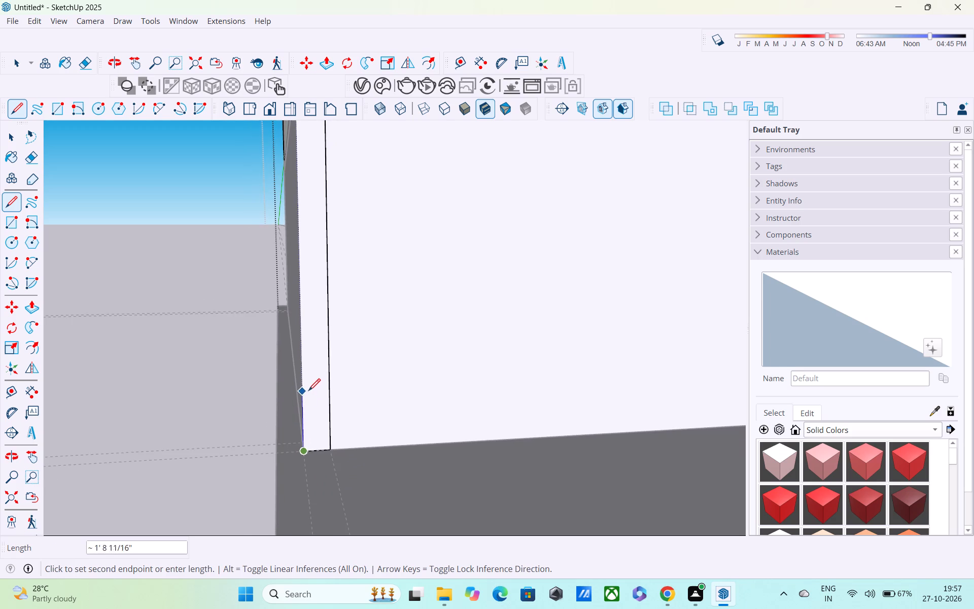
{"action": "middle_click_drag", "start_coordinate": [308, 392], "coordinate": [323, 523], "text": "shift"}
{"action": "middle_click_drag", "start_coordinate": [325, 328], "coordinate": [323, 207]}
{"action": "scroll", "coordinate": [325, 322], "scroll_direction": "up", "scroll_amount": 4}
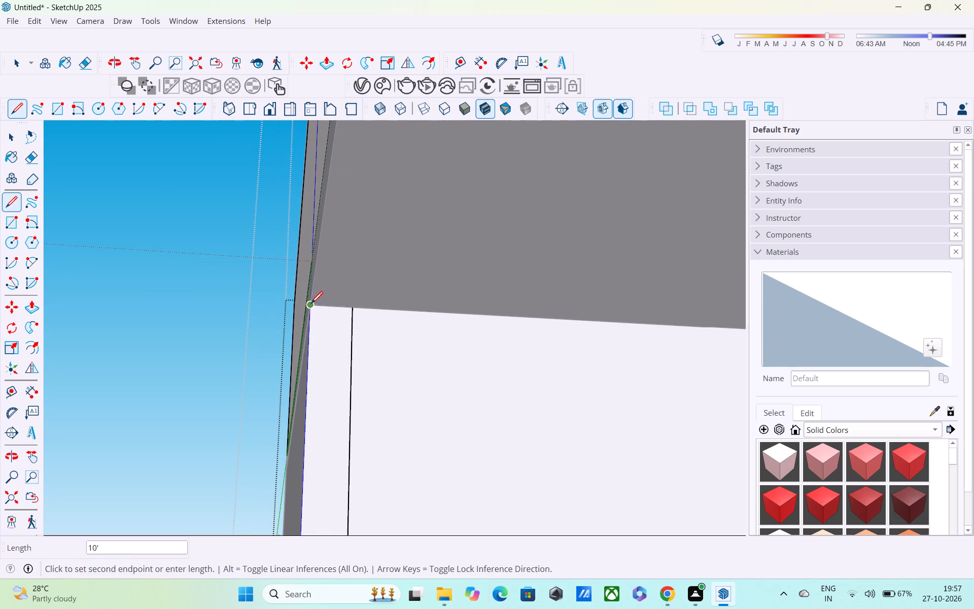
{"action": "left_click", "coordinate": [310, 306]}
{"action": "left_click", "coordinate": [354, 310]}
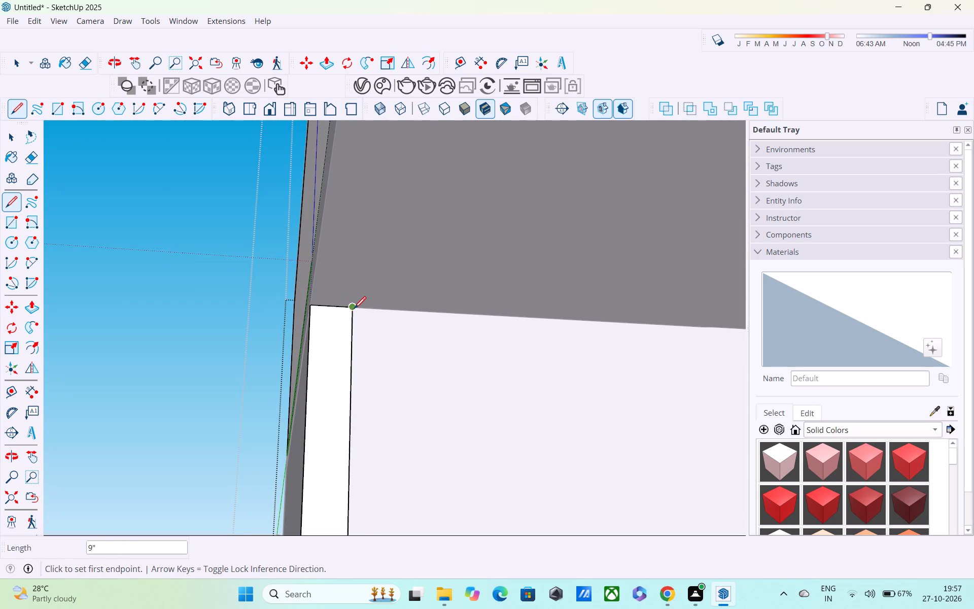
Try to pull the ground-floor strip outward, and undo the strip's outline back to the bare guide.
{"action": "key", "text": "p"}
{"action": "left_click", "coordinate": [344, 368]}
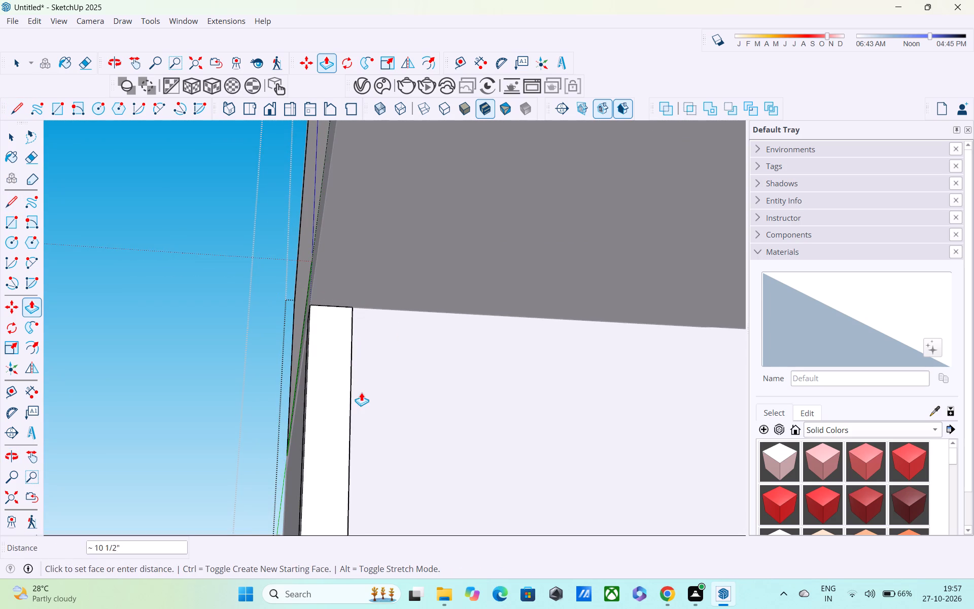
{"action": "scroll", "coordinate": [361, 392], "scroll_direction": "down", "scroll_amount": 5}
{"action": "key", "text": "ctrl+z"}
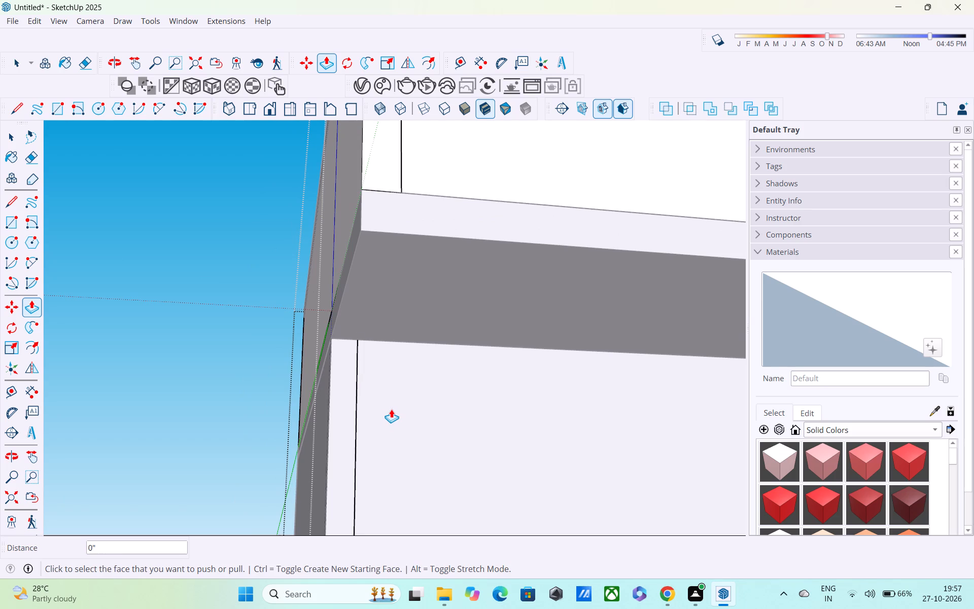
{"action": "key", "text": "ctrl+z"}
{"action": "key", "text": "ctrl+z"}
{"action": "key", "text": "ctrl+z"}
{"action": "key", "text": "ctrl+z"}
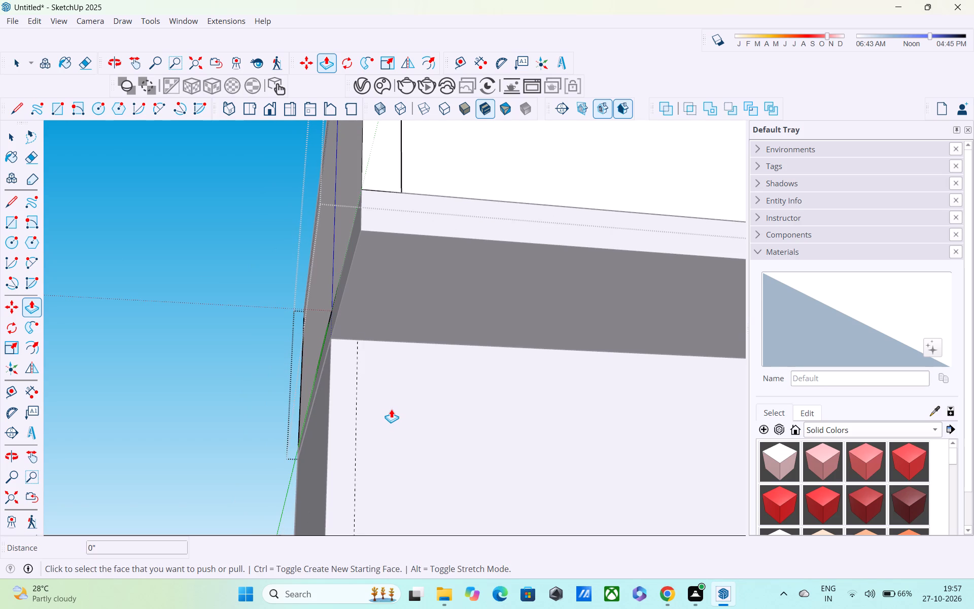
Open the ground-floor walls for editing below the projecting slab.
{"action": "scroll", "coordinate": [391, 409], "scroll_direction": "down", "scroll_amount": 5}
{"action": "middle_click_drag", "start_coordinate": [388, 400], "coordinate": [362, 251], "text": "shift"}
{"action": "scroll", "coordinate": [362, 256], "scroll_direction": "up", "scroll_amount": 1}
{"action": "middle_click_drag", "start_coordinate": [362, 276], "coordinate": [365, 327]}
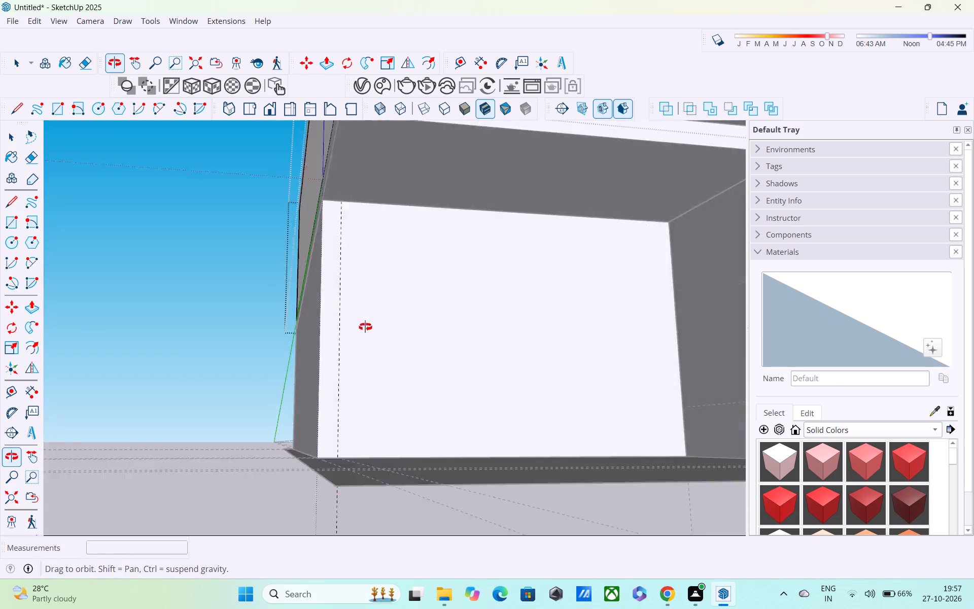
{"action": "middle_click_drag", "start_coordinate": [365, 327], "coordinate": [367, 360]}
{"action": "key", "text": "space"}
{"action": "double_click", "coordinate": [409, 346]}
{"action": "scroll", "coordinate": [405, 352], "scroll_direction": "down", "scroll_amount": 5}
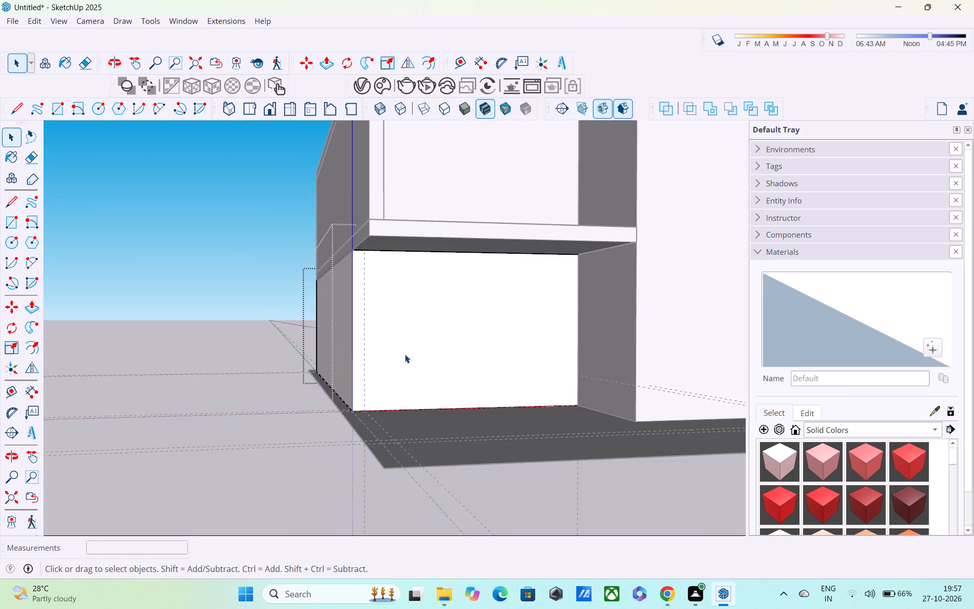
{"action": "scroll", "coordinate": [404, 355], "scroll_direction": "down", "scroll_amount": 5}
{"action": "middle_click_drag", "start_coordinate": [403, 355], "coordinate": [381, 374]}
{"action": "scroll", "coordinate": [381, 374], "scroll_direction": "up", "scroll_amount": 1}
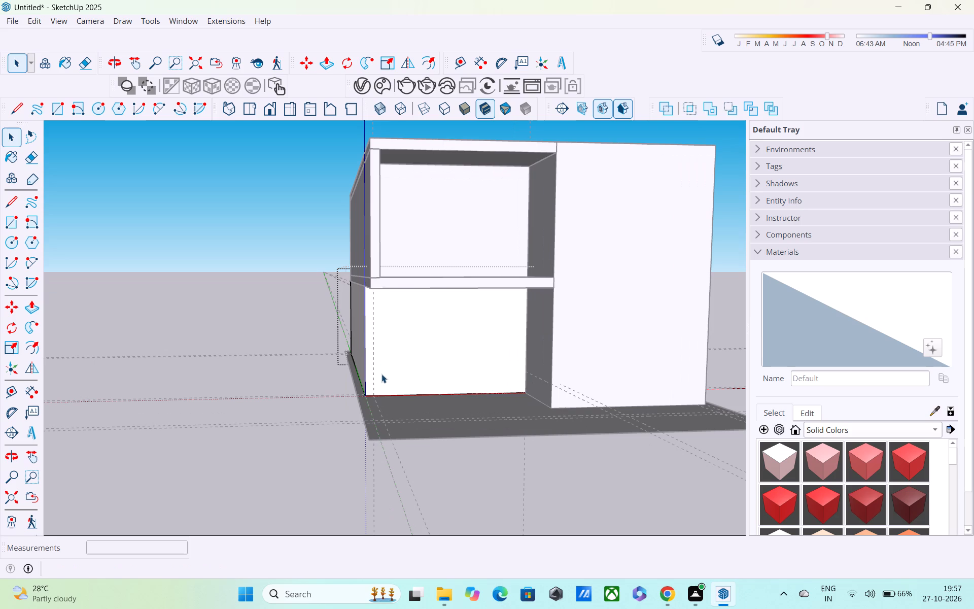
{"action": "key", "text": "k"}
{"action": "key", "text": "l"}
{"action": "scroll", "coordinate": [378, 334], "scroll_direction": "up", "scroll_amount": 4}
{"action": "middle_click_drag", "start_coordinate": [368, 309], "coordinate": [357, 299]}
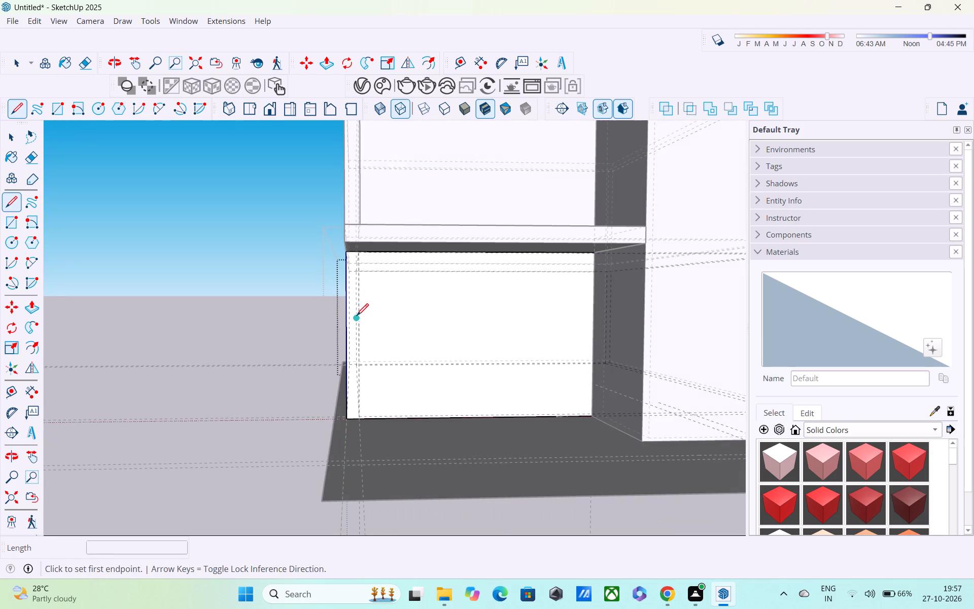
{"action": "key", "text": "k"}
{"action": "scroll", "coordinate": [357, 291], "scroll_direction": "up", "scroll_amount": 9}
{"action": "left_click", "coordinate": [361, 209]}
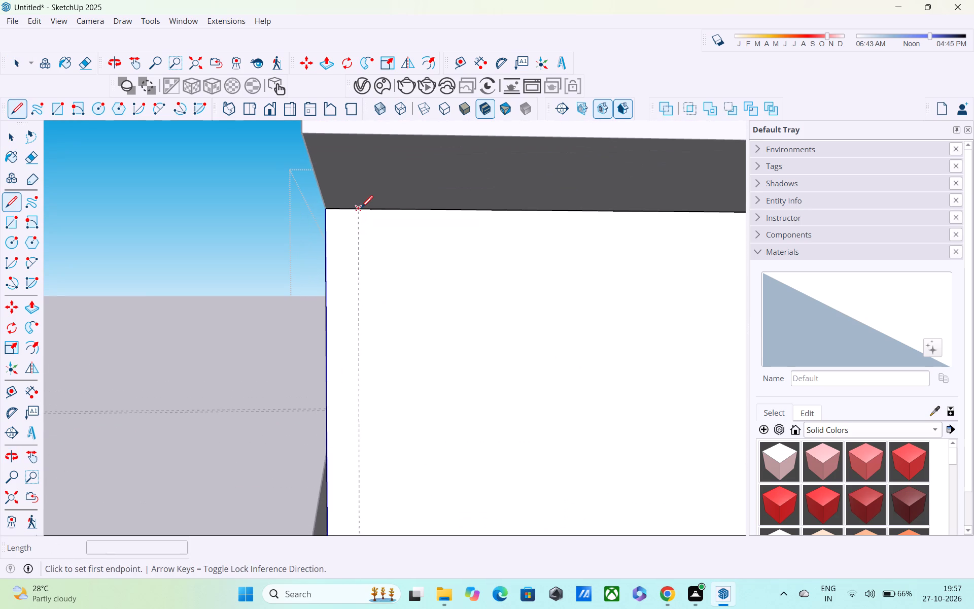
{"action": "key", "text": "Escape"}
Draw a 9" by 10' rectangle on the ground-floor front wall, from its outer top corner to the guide at the base.
{"action": "key", "text": "r"}
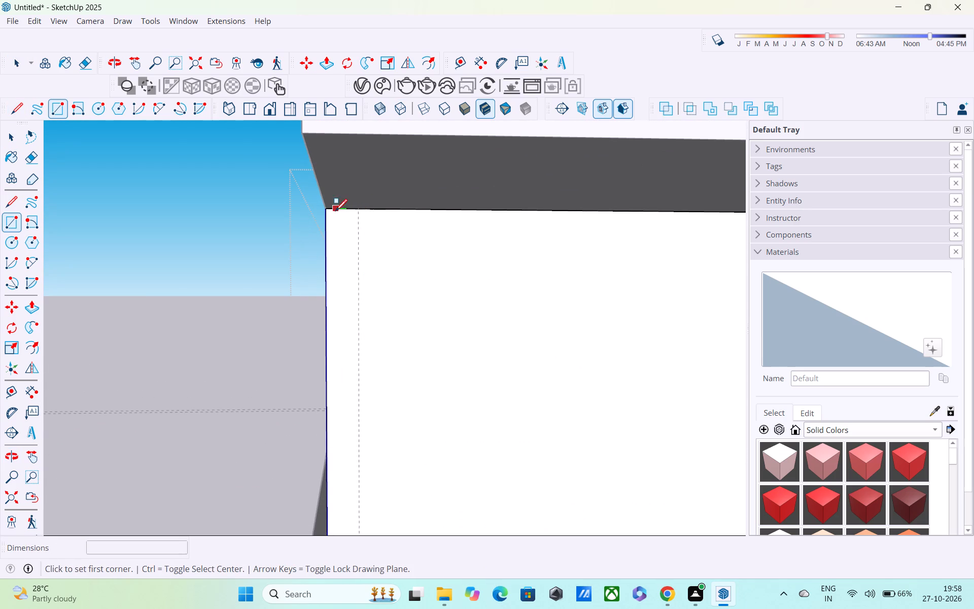
{"action": "left_click", "coordinate": [324, 212]}
{"action": "scroll", "coordinate": [371, 360], "scroll_direction": "down", "scroll_amount": 2}
{"action": "middle_click_drag", "start_coordinate": [369, 356], "coordinate": [341, 260], "text": "shift"}
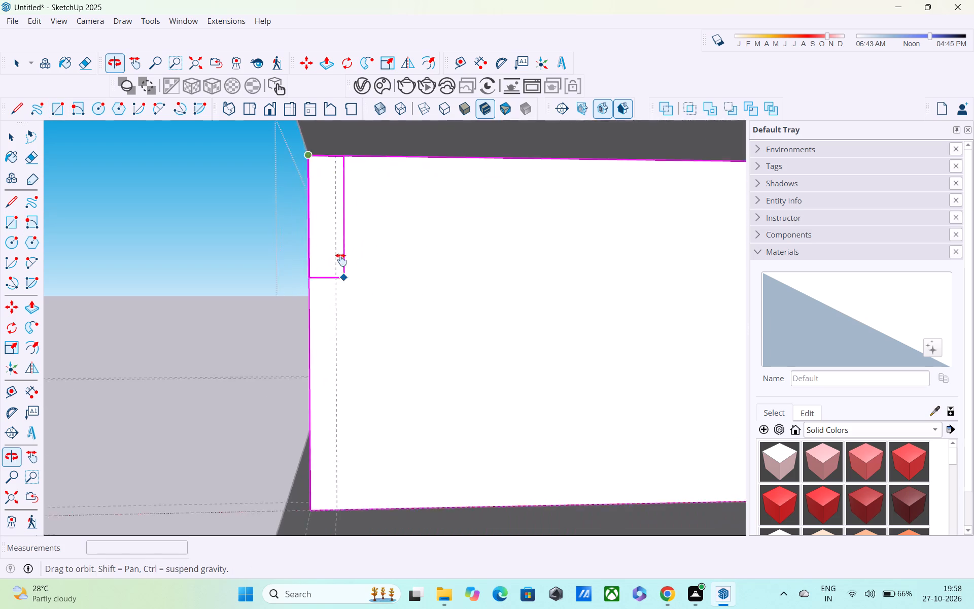
{"action": "middle_click_drag", "start_coordinate": [341, 260], "coordinate": [340, 147], "text": "shift"}
{"action": "left_click", "coordinate": [333, 380]}
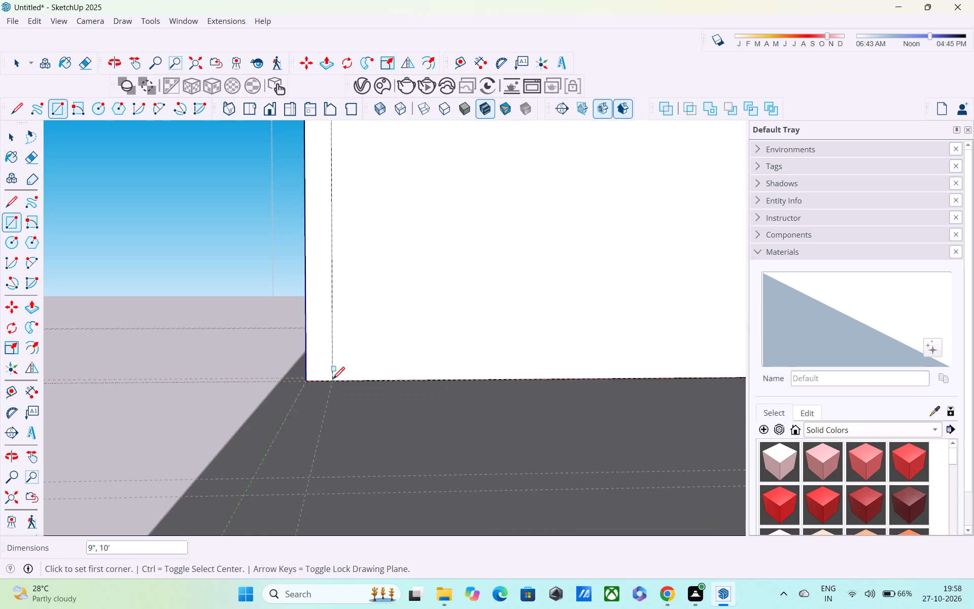
Push/Pull the ground-floor 9" strip outward 7', flush with the front of the extension, and finish editing the ground-floor walls.
{"action": "key", "text": "p"}
{"action": "scroll", "coordinate": [339, 363], "scroll_direction": "up", "scroll_amount": 1}
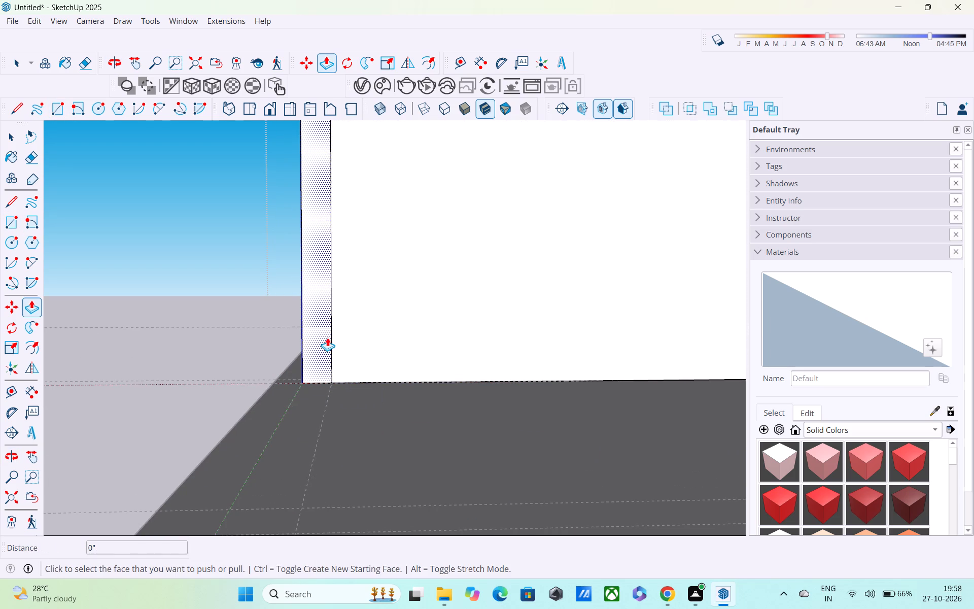
{"action": "left_click", "coordinate": [327, 337]}
{"action": "scroll", "coordinate": [335, 388], "scroll_direction": "down", "scroll_amount": 5}
{"action": "scroll", "coordinate": [398, 369], "scroll_direction": "down", "scroll_amount": 3}
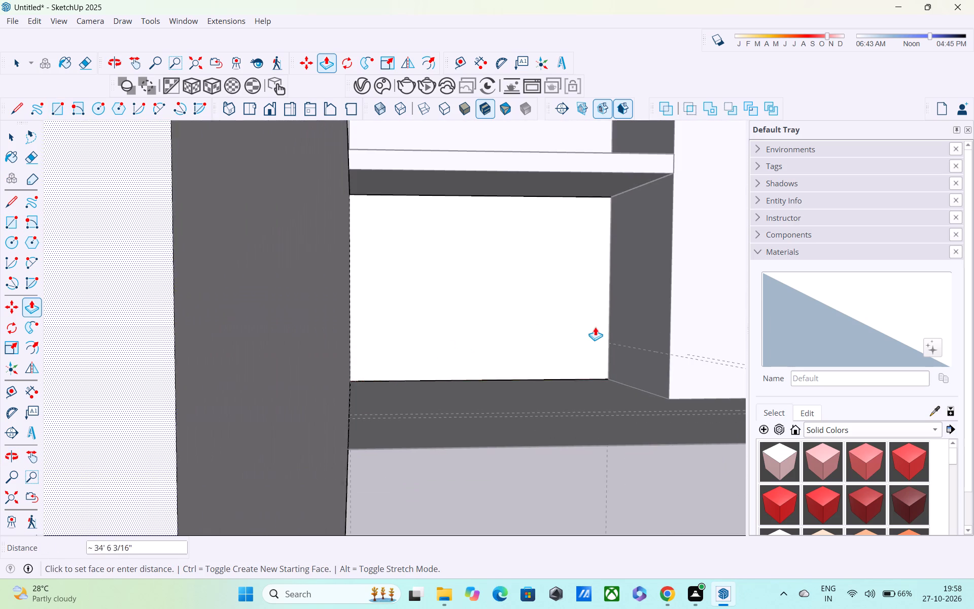
{"action": "left_click", "coordinate": [682, 310]}
{"action": "scroll", "coordinate": [678, 317], "scroll_direction": "down", "scroll_amount": 10}
{"action": "middle_click_drag", "start_coordinate": [676, 318], "coordinate": [657, 317]}
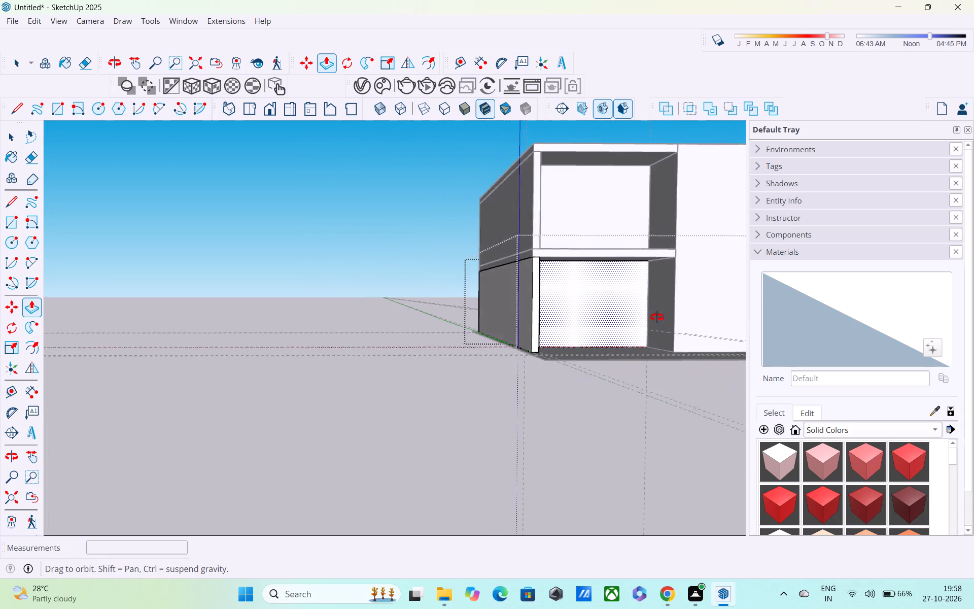
{"action": "middle_click_drag", "start_coordinate": [657, 317], "coordinate": [550, 323]}
{"action": "scroll", "coordinate": [538, 312], "scroll_direction": "down", "scroll_amount": 5}
{"action": "middle_click_drag", "start_coordinate": [532, 317], "coordinate": [480, 315]}
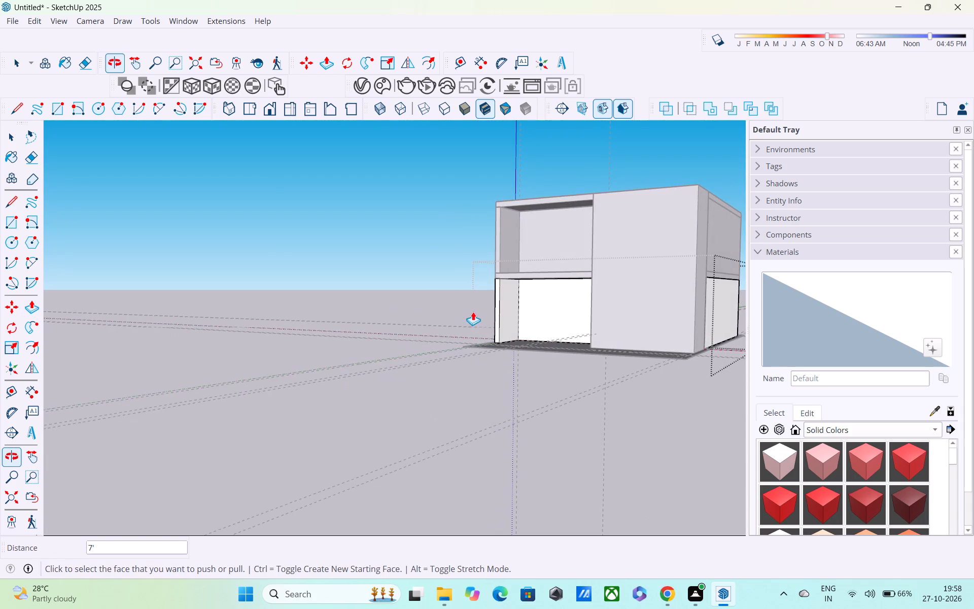
{"action": "scroll", "coordinate": [471, 312], "scroll_direction": "down", "scroll_amount": 4}
{"action": "middle_click_drag", "start_coordinate": [471, 314], "coordinate": [487, 280]}
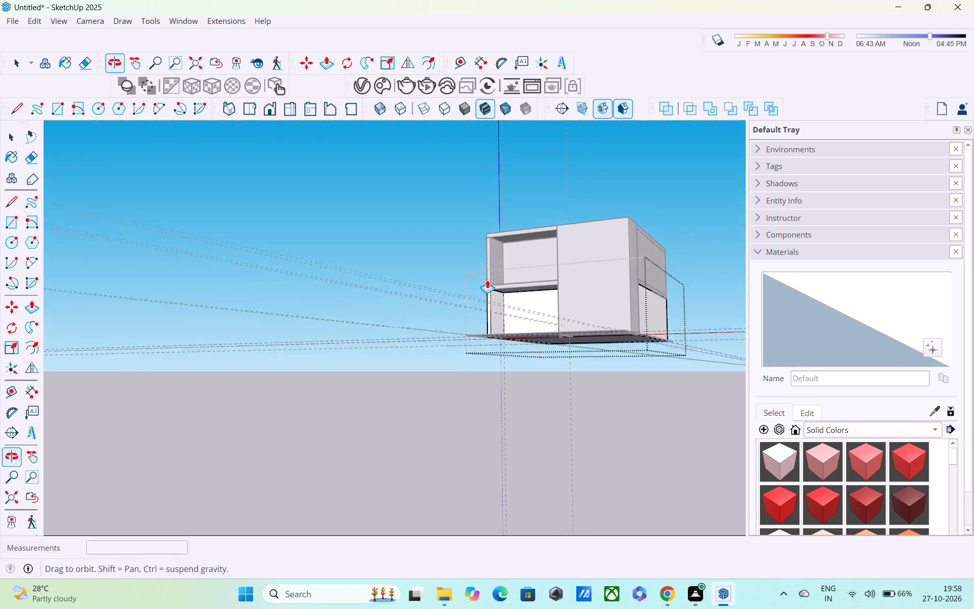
{"action": "middle_click_drag", "start_coordinate": [487, 280], "coordinate": [486, 281]}
{"action": "scroll", "coordinate": [487, 280], "scroll_direction": "up", "scroll_amount": 5}
{"action": "scroll", "coordinate": [537, 267], "scroll_direction": "up", "scroll_amount": 7}
{"action": "scroll", "coordinate": [537, 267], "scroll_direction": "down", "scroll_amount": 4}
{"action": "key", "text": "space"}
{"action": "left_click", "coordinate": [416, 279]}
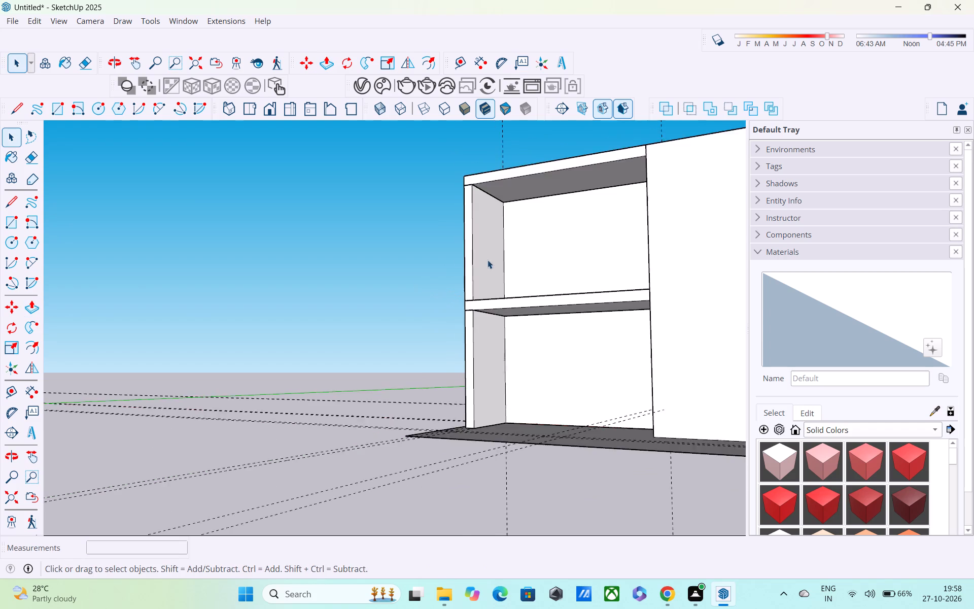
Examine the projecting side walls, their junction with the middle slab, and the base from several angles.
{"action": "scroll", "coordinate": [488, 259], "scroll_direction": "up", "scroll_amount": 2}
{"action": "middle_click_drag", "start_coordinate": [497, 262], "coordinate": [607, 364]}
{"action": "scroll", "coordinate": [550, 225], "scroll_direction": "up", "scroll_amount": 5}
{"action": "scroll", "coordinate": [502, 202], "scroll_direction": "up", "scroll_amount": 5}
{"action": "scroll", "coordinate": [465, 182], "scroll_direction": "up", "scroll_amount": 5}
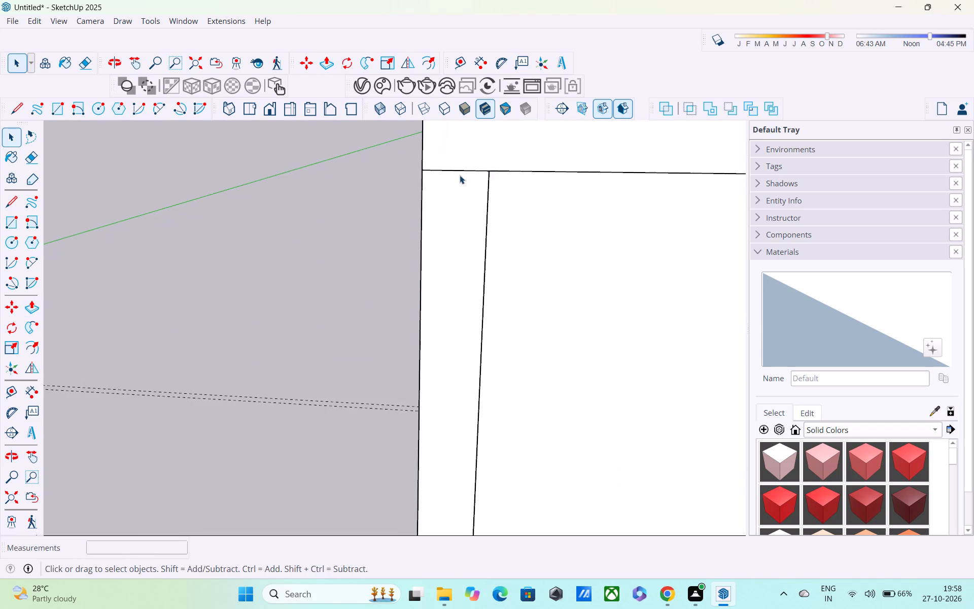
{"action": "middle_click_drag", "start_coordinate": [460, 175], "coordinate": [645, 271]}
{"action": "scroll", "coordinate": [608, 254], "scroll_direction": "down", "scroll_amount": 5}
{"action": "middle_click_drag", "start_coordinate": [585, 267], "coordinate": [500, 132]}
{"action": "scroll", "coordinate": [488, 142], "scroll_direction": "down", "scroll_amount": 5}
{"action": "middle_click_drag", "start_coordinate": [408, 303], "coordinate": [334, 290]}
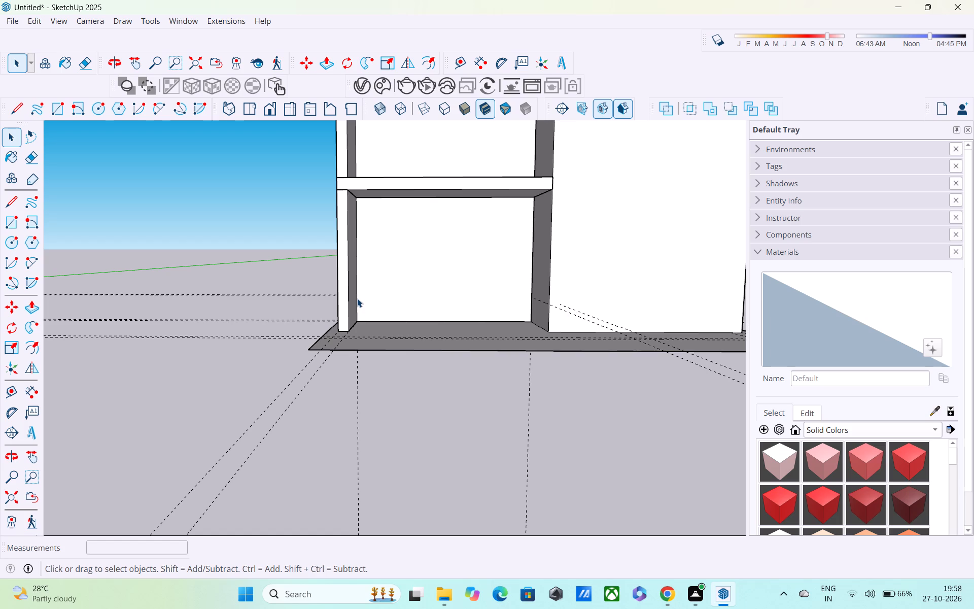
{"action": "middle_click_drag", "start_coordinate": [361, 308], "coordinate": [360, 309]}
{"action": "middle_click_drag", "start_coordinate": [360, 309], "coordinate": [270, 279]}
{"action": "scroll", "coordinate": [393, 283], "scroll_direction": "down", "scroll_amount": 3}
{"action": "middle_click_drag", "start_coordinate": [398, 284], "coordinate": [239, 226]}
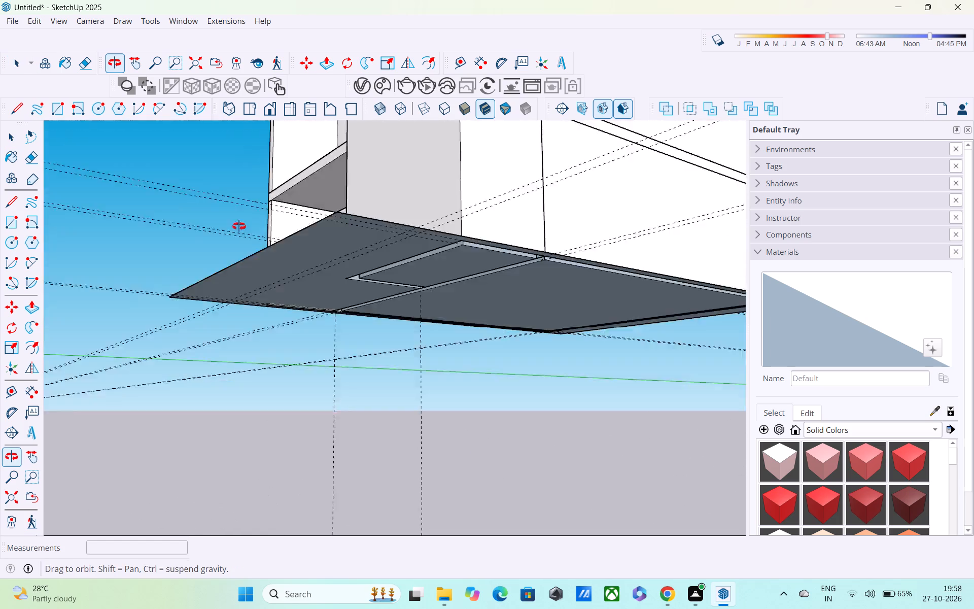
{"action": "middle_click_drag", "start_coordinate": [239, 226], "coordinate": [489, 448]}
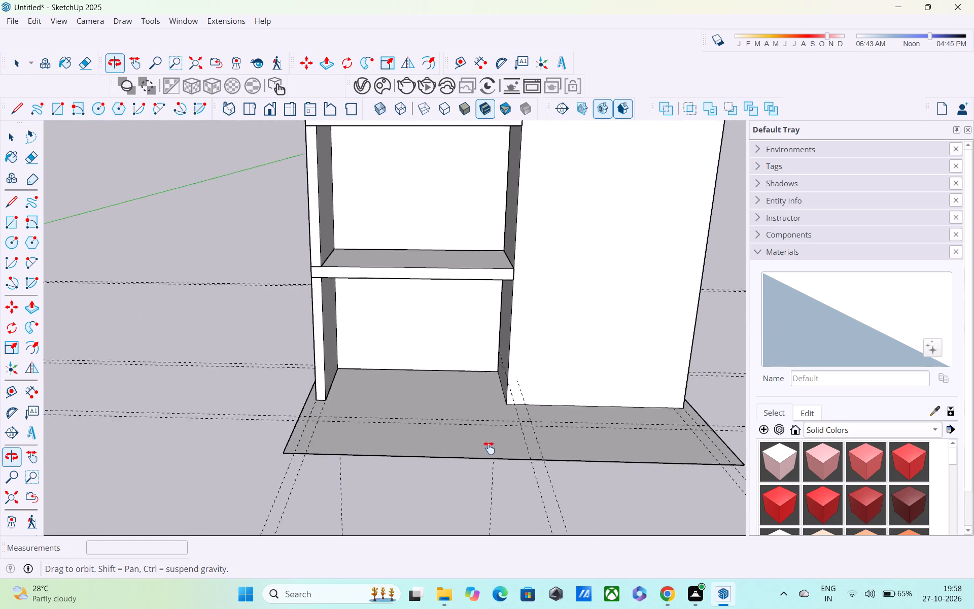
{"action": "middle_click_drag", "start_coordinate": [489, 448], "coordinate": [491, 538]}
{"action": "scroll", "coordinate": [483, 413], "scroll_direction": "down", "scroll_amount": 4}
{"action": "middle_click_drag", "start_coordinate": [481, 408], "coordinate": [389, 298]}
{"action": "scroll", "coordinate": [389, 298], "scroll_direction": "down", "scroll_amount": 4}
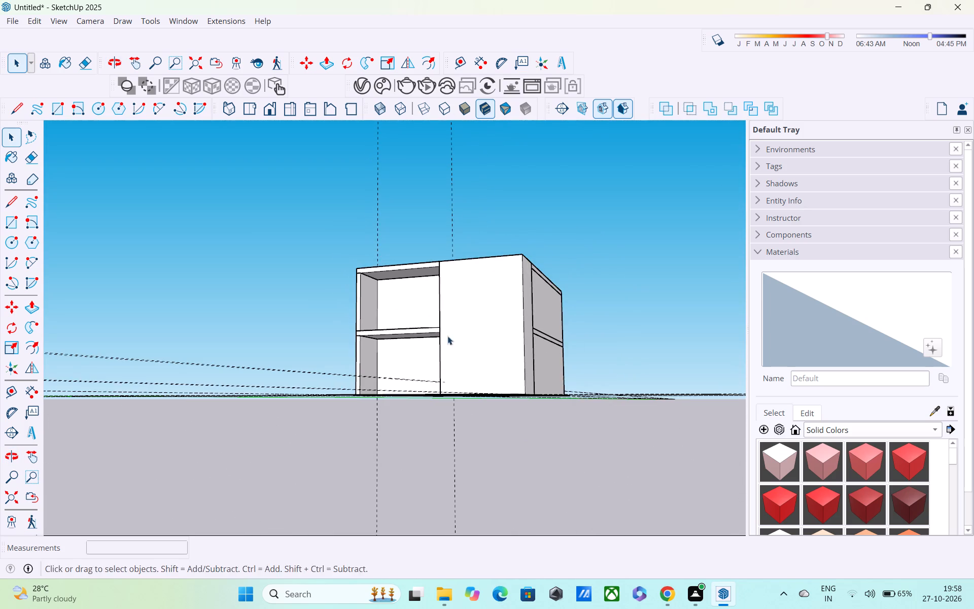
{"action": "middle_click_drag", "start_coordinate": [448, 338], "coordinate": [365, 306]}
{"action": "scroll", "coordinate": [425, 344], "scroll_direction": "up", "scroll_amount": 1}
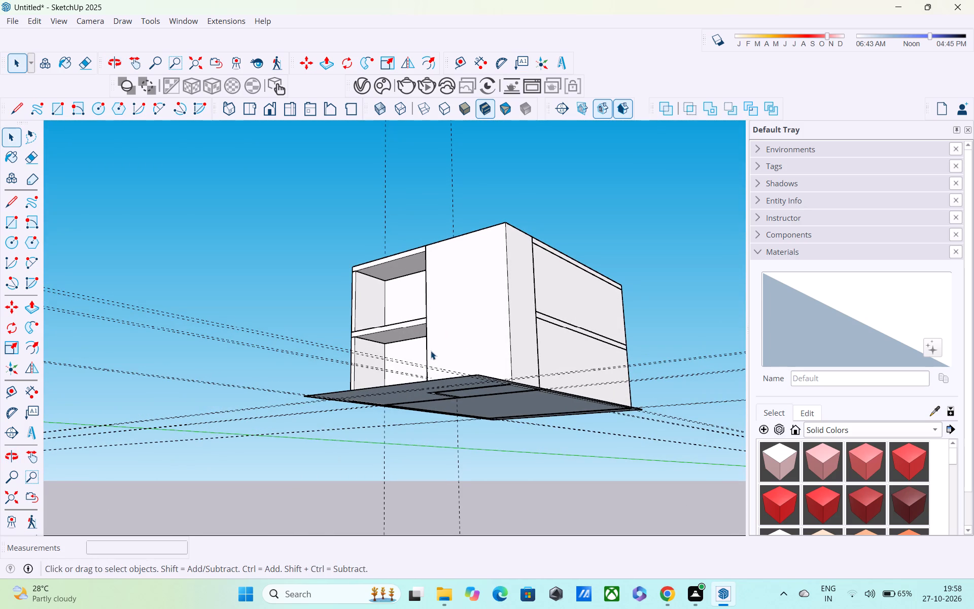
{"action": "scroll", "coordinate": [431, 351], "scroll_direction": "down", "scroll_amount": 2}
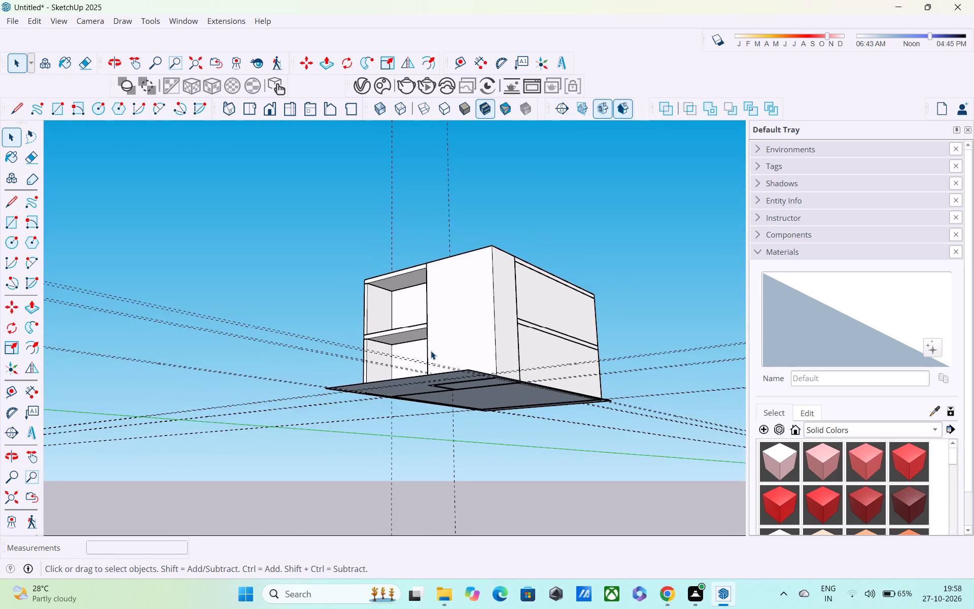
{"action": "middle_click_drag", "start_coordinate": [426, 349], "coordinate": [461, 398]}
{"action": "scroll", "coordinate": [346, 295], "scroll_direction": "up", "scroll_amount": 3}
{"action": "scroll", "coordinate": [357, 368], "scroll_direction": "up", "scroll_amount": 5}
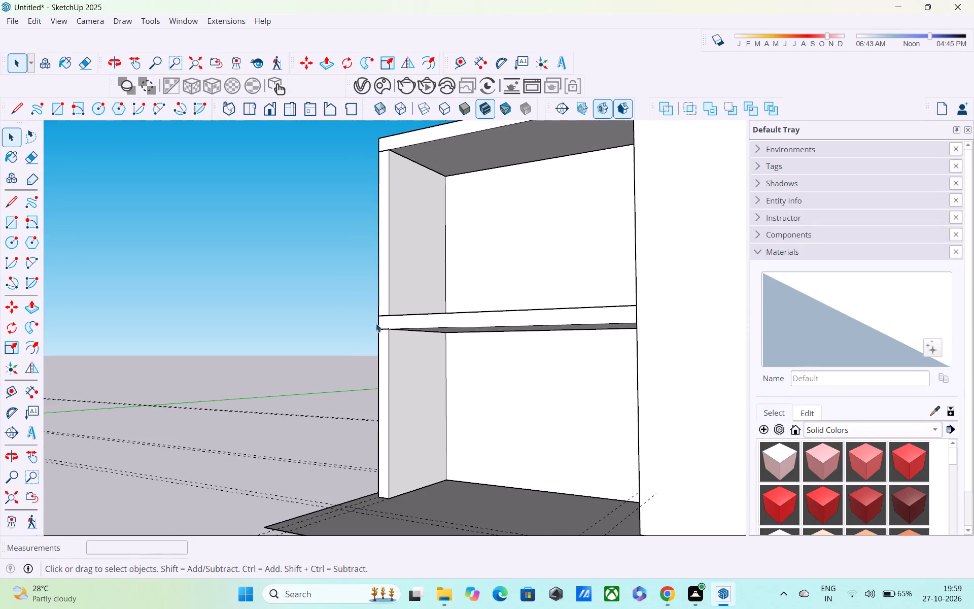
{"action": "scroll", "coordinate": [376, 323], "scroll_direction": "up", "scroll_amount": 4}
{"action": "middle_click_drag", "start_coordinate": [411, 315], "coordinate": [418, 284]}
{"action": "scroll", "coordinate": [434, 277], "scroll_direction": "down", "scroll_amount": 3}
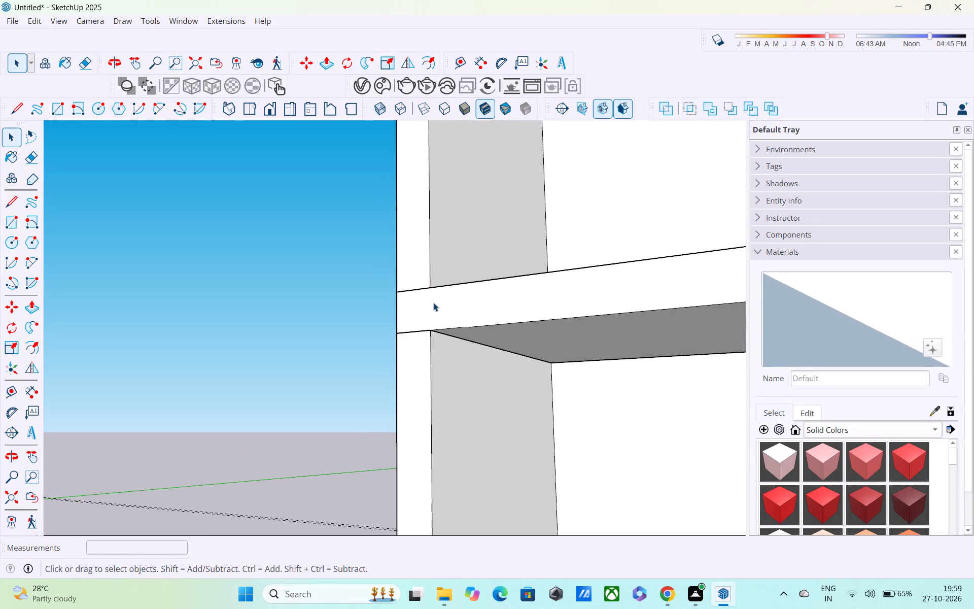
{"action": "scroll", "coordinate": [433, 305], "scroll_direction": "down", "scroll_amount": 4}
{"action": "middle_click_drag", "start_coordinate": [426, 352], "coordinate": [468, 445]}
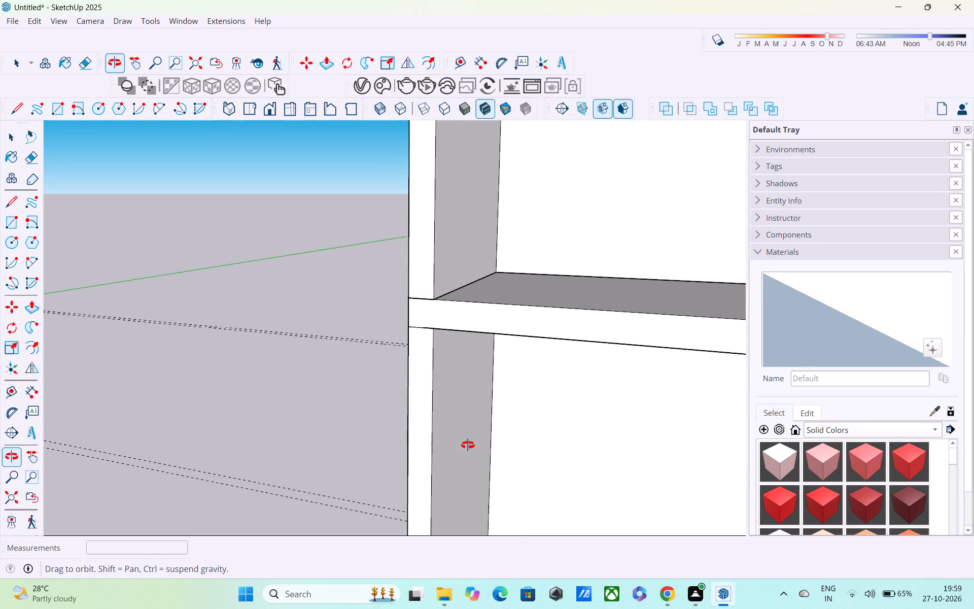
{"action": "middle_click_drag", "start_coordinate": [468, 445], "coordinate": [468, 445]}
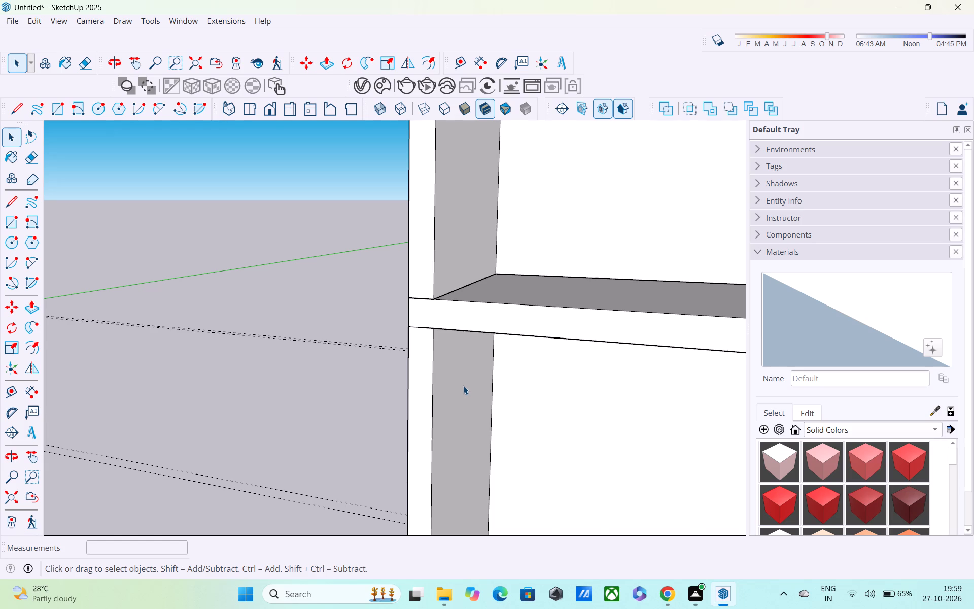
{"action": "scroll", "coordinate": [463, 386], "scroll_direction": "down", "scroll_amount": 4}
{"action": "middle_click_drag", "start_coordinate": [463, 386], "coordinate": [382, 326], "text": "shift"}
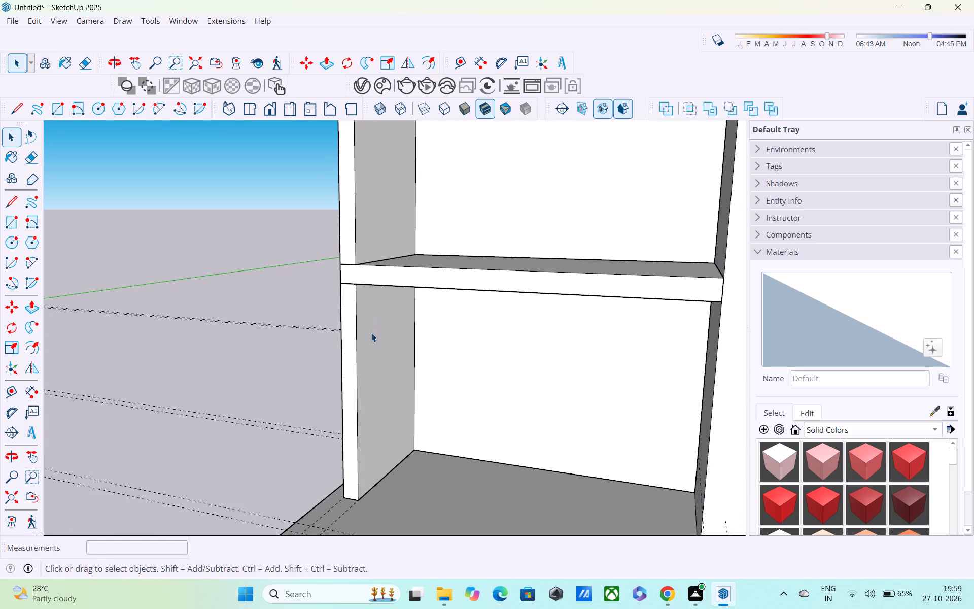
Open the ground-floor walls for editing at the projecting side wall.
{"action": "key", "text": "p"}
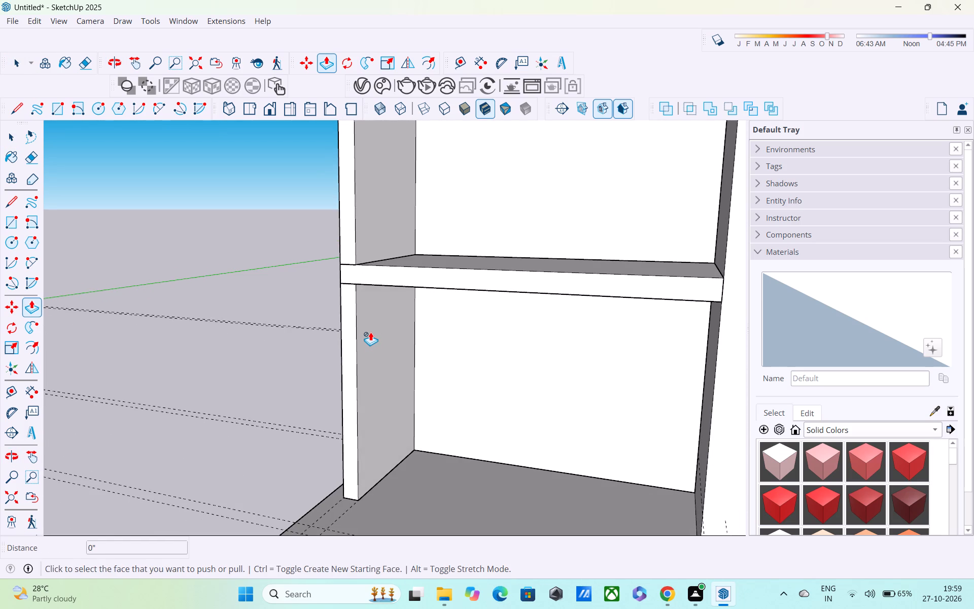
{"action": "double_click", "coordinate": [349, 312]}
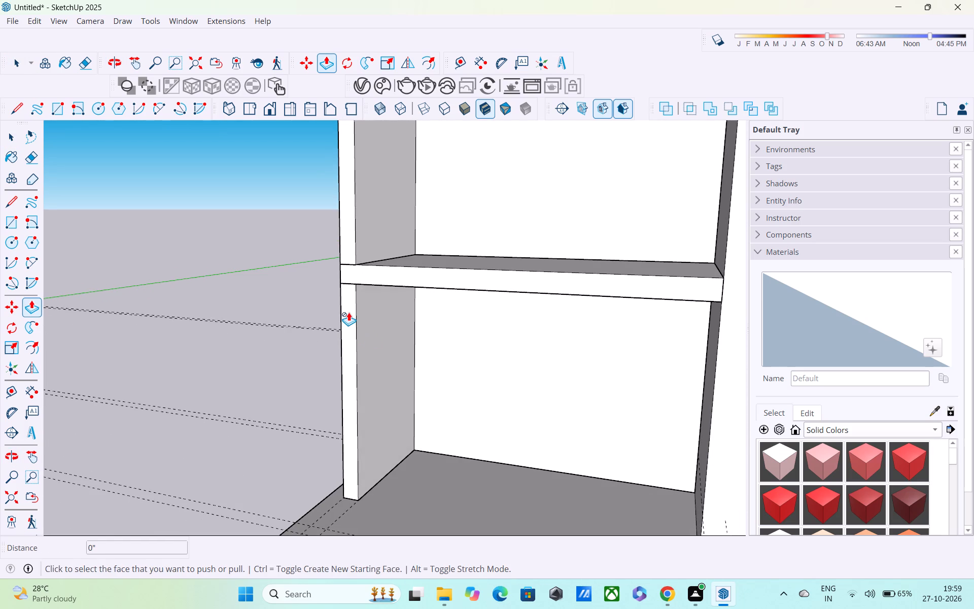
{"action": "key", "text": "space"}
{"action": "double_click", "coordinate": [349, 320]}
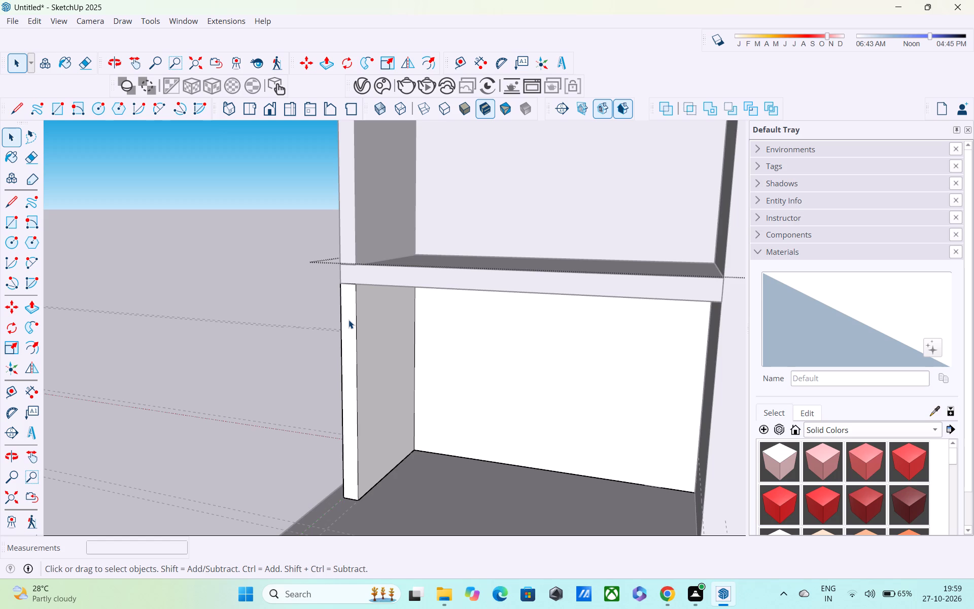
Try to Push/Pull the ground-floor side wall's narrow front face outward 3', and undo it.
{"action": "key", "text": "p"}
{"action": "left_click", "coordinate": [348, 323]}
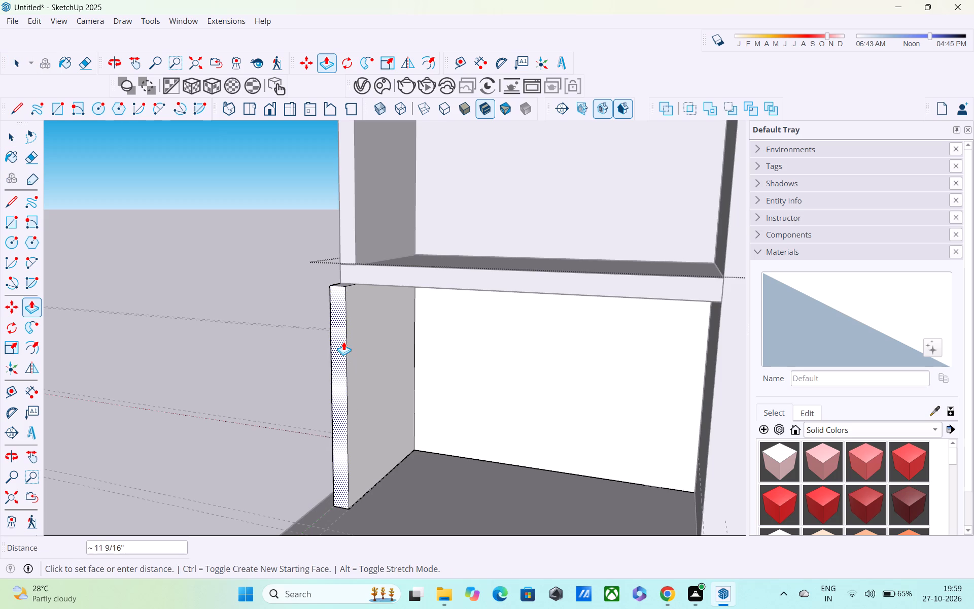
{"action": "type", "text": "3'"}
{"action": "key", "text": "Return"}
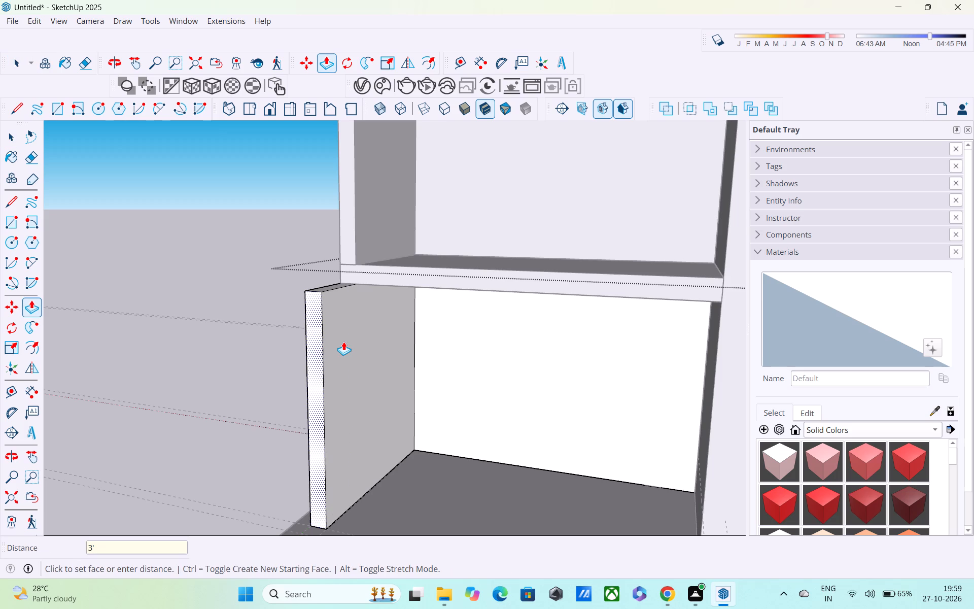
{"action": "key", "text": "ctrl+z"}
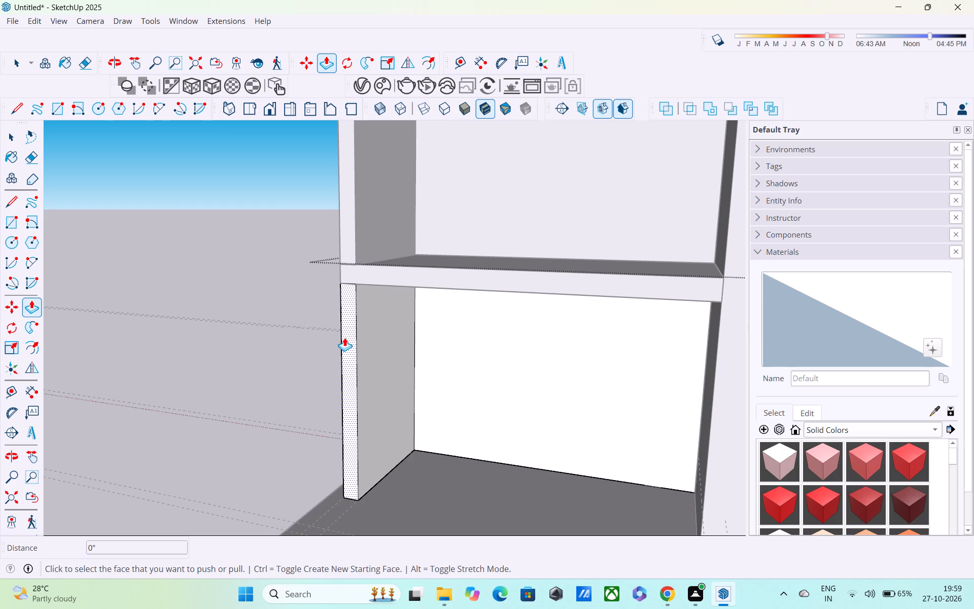
Push/Pull the ground-floor side wall's narrow front face outward 3".
{"action": "left_click", "coordinate": [344, 337]}
{"action": "type", "text": "3\""}
{"action": "key", "text": "Return"}
Push/Pull the top face of the side wall's 3" projection up 10", level with the top of the middle slab.
{"action": "scroll", "coordinate": [341, 347], "scroll_direction": "up", "scroll_amount": 2}
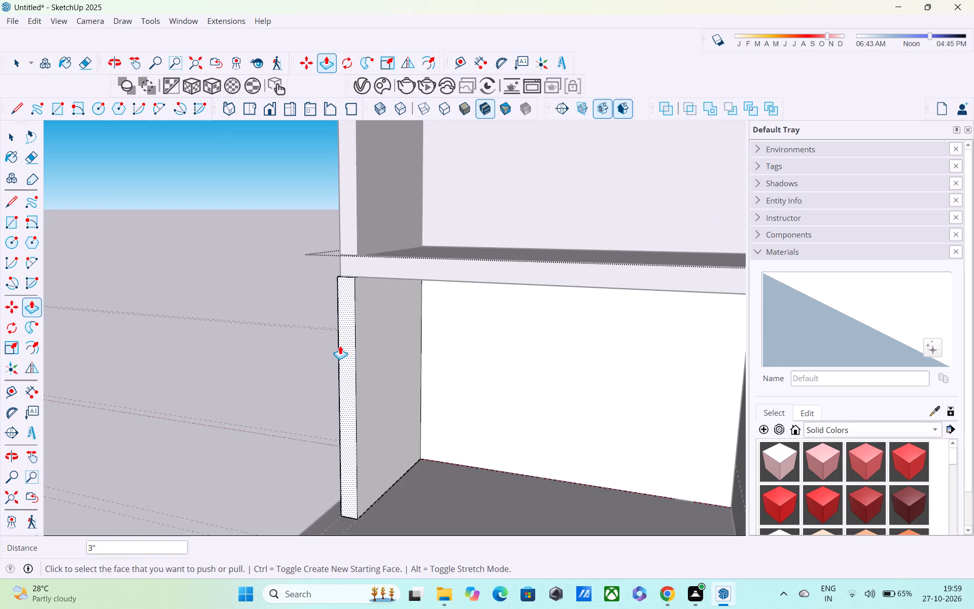
{"action": "middle_click_drag", "start_coordinate": [340, 346], "coordinate": [452, 531]}
{"action": "scroll", "coordinate": [347, 363], "scroll_direction": "up", "scroll_amount": 5}
{"action": "scroll", "coordinate": [381, 281], "scroll_direction": "up", "scroll_amount": 5}
{"action": "middle_click_drag", "start_coordinate": [382, 282], "coordinate": [366, 202]}
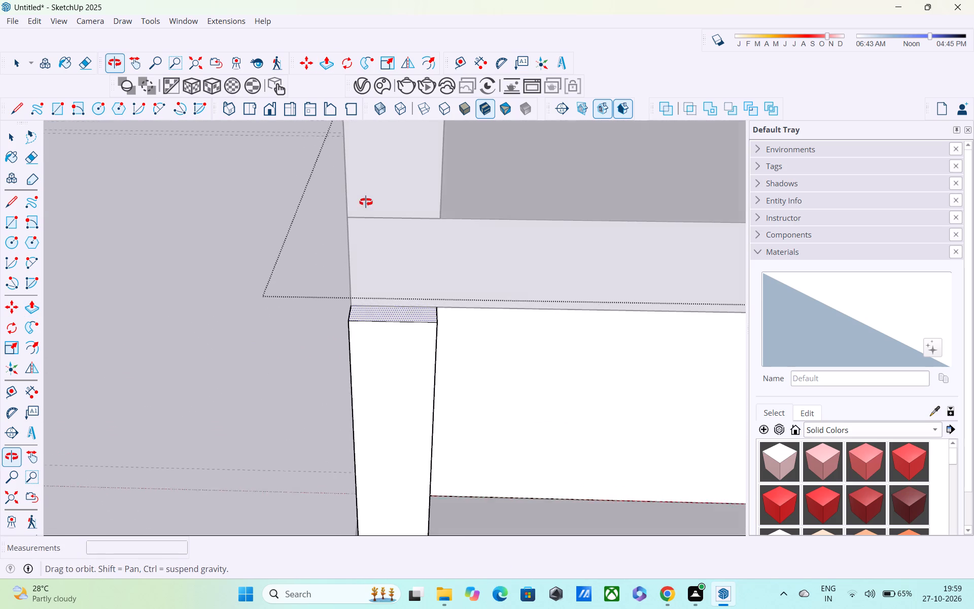
{"action": "middle_click_drag", "start_coordinate": [366, 202], "coordinate": [366, 206]}
{"action": "left_click", "coordinate": [391, 309]}
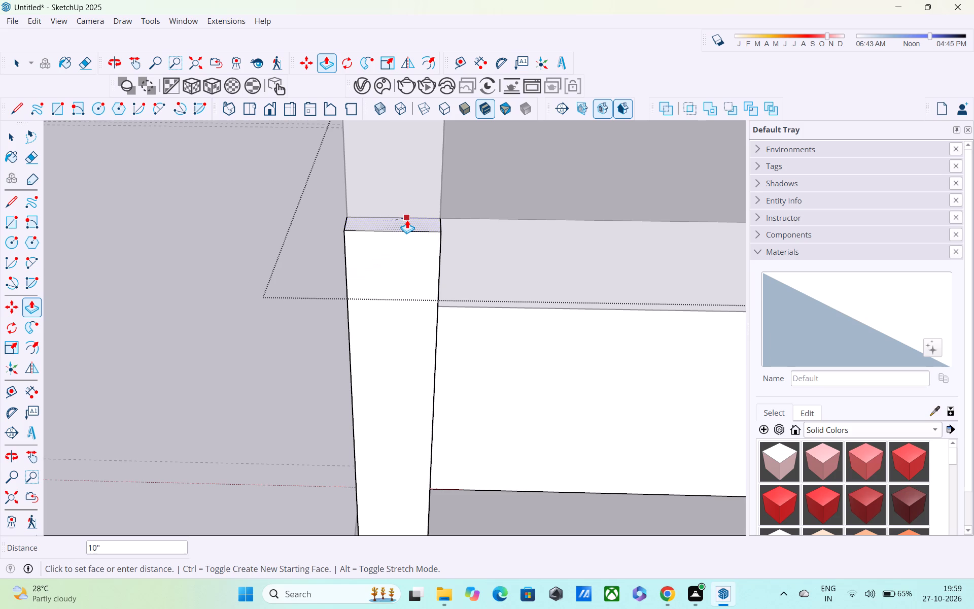
{"action": "left_click", "coordinate": [407, 220]}
Outline a 3" by 10" face with lines at the top of the side wall projection's inner side, matching the middle slab's thickness.
{"action": "middle_click_drag", "start_coordinate": [460, 274], "coordinate": [294, 153]}
{"action": "scroll", "coordinate": [376, 233], "scroll_direction": "down", "scroll_amount": 3}
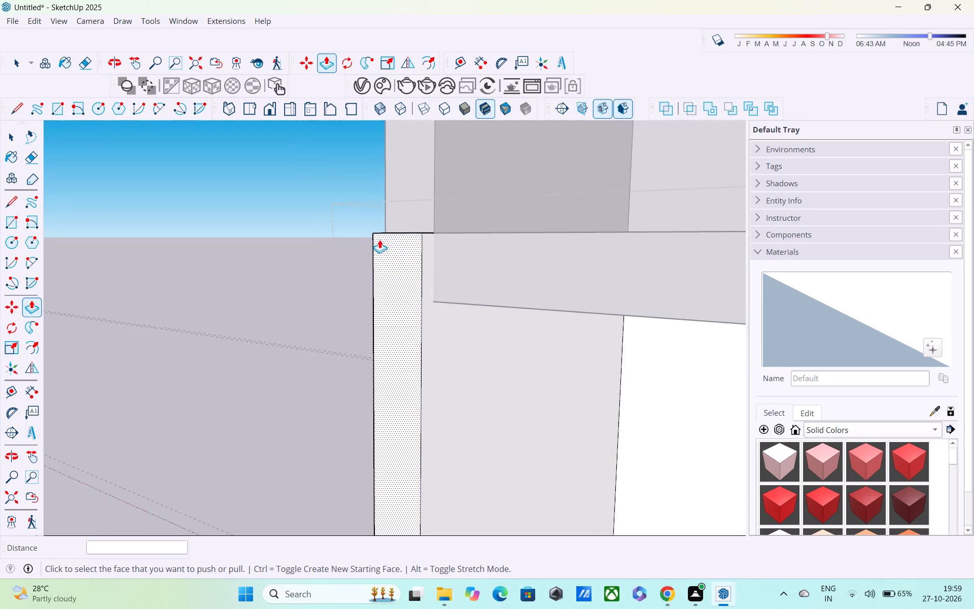
{"action": "scroll", "coordinate": [379, 240], "scroll_direction": "down", "scroll_amount": 2}
{"action": "key", "text": "l"}
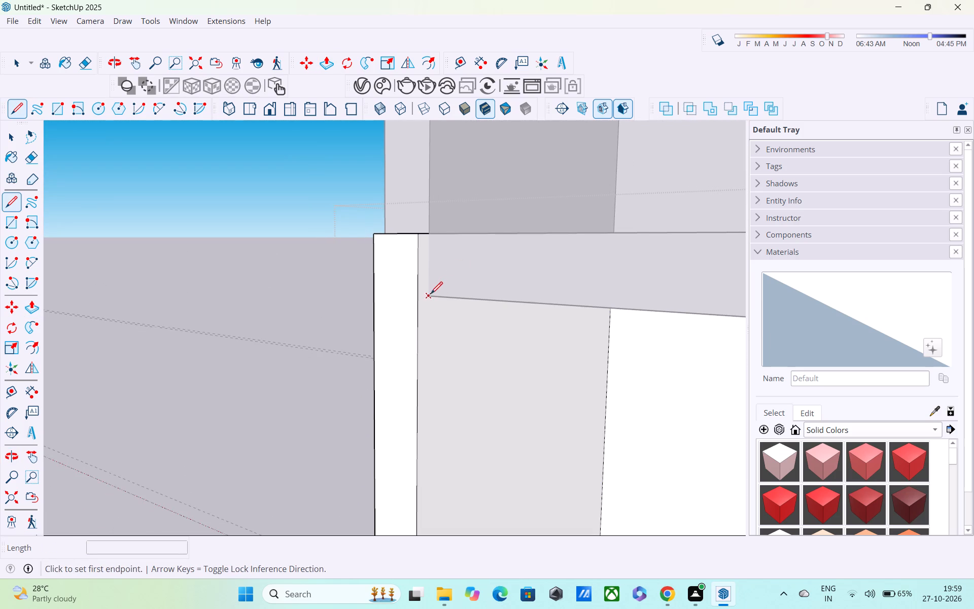
{"action": "left_click", "coordinate": [428, 235]}
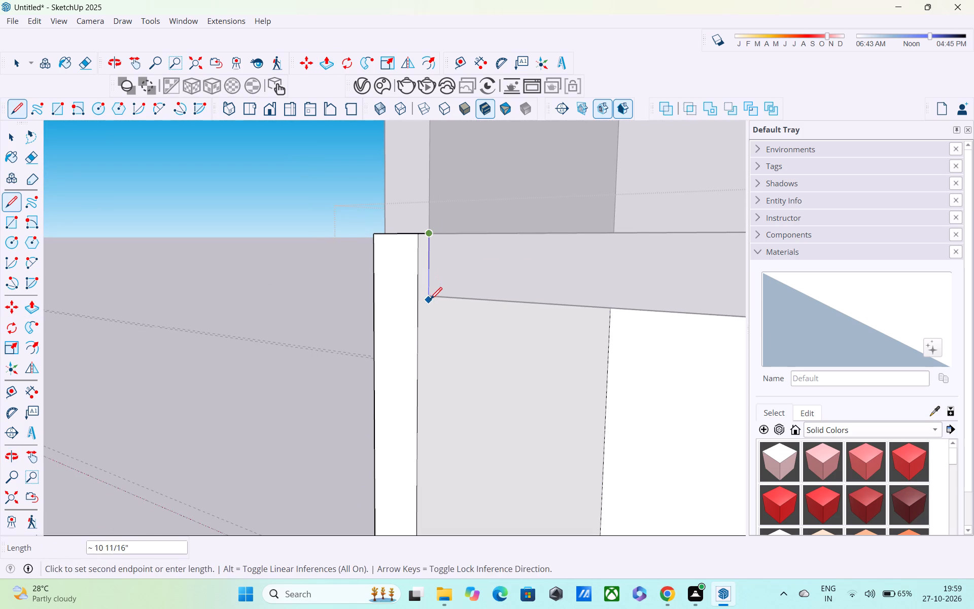
{"action": "left_click", "coordinate": [429, 294]}
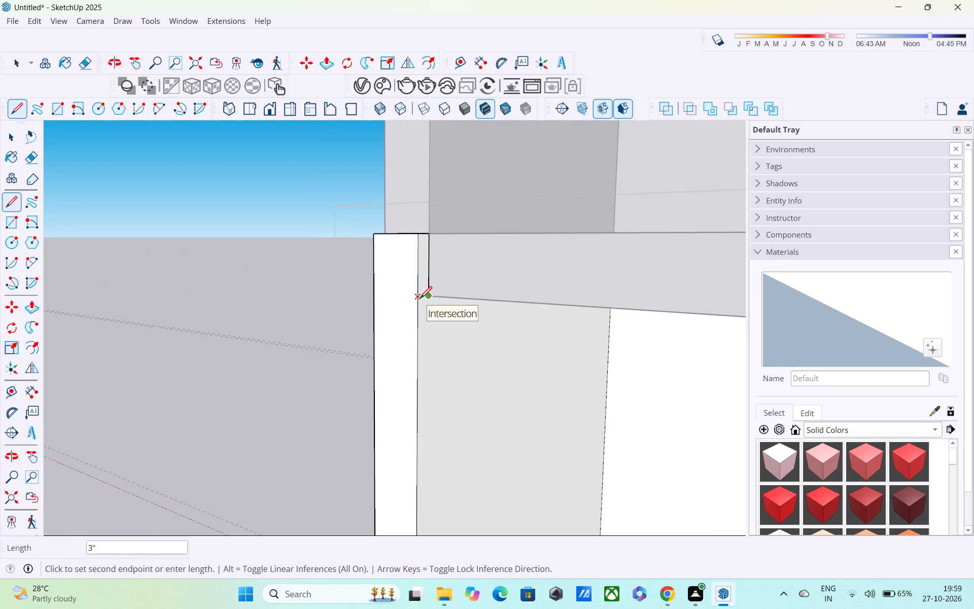
{"action": "left_click", "coordinate": [420, 299]}
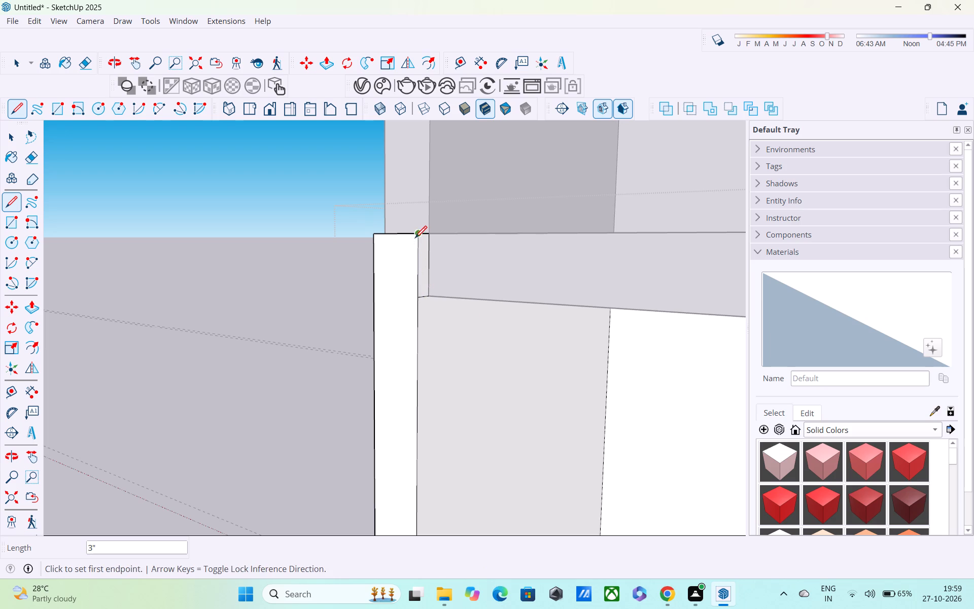
{"action": "left_click", "coordinate": [415, 236]}
{"action": "left_click", "coordinate": [417, 300]}
Push/Pull the 3" by 10" face about 14' 2 11/16" along the middle slab's front edge to the full-height extension.
{"action": "key", "text": "p"}
{"action": "left_click", "coordinate": [421, 273]}
{"action": "scroll", "coordinate": [504, 291], "scroll_direction": "down", "scroll_amount": 6}
{"action": "scroll", "coordinate": [564, 290], "scroll_direction": "down", "scroll_amount": 5}
{"action": "middle_click_drag", "start_coordinate": [563, 289], "coordinate": [359, 288]}
{"action": "scroll", "coordinate": [359, 288], "scroll_direction": "down", "scroll_amount": 5}
{"action": "scroll", "coordinate": [441, 283], "scroll_direction": "up", "scroll_amount": 1}
{"action": "middle_click_drag", "start_coordinate": [482, 287], "coordinate": [351, 258]}
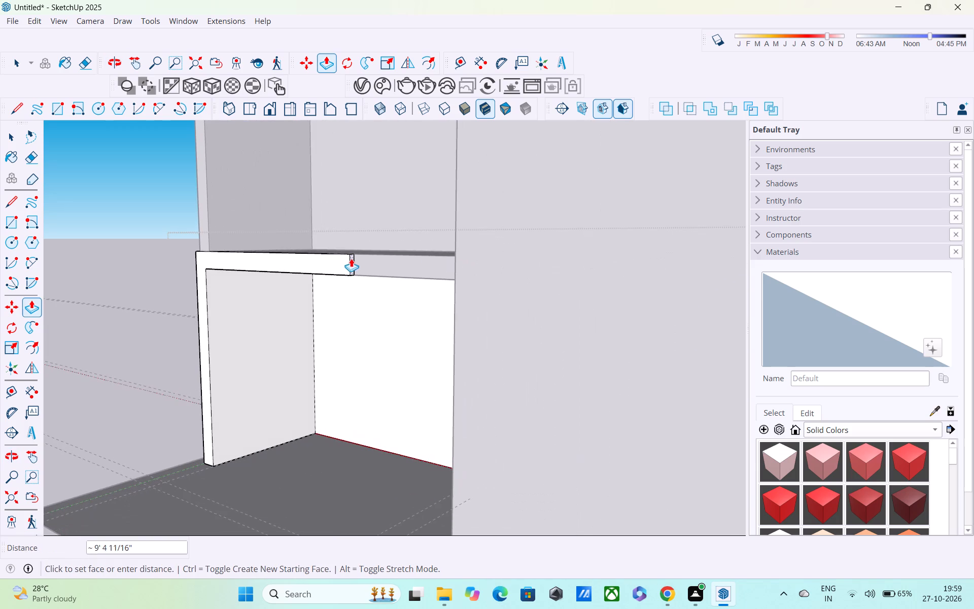
{"action": "scroll", "coordinate": [353, 262], "scroll_direction": "down", "scroll_amount": 3}
{"action": "middle_click_drag", "start_coordinate": [353, 262], "coordinate": [521, 270]}
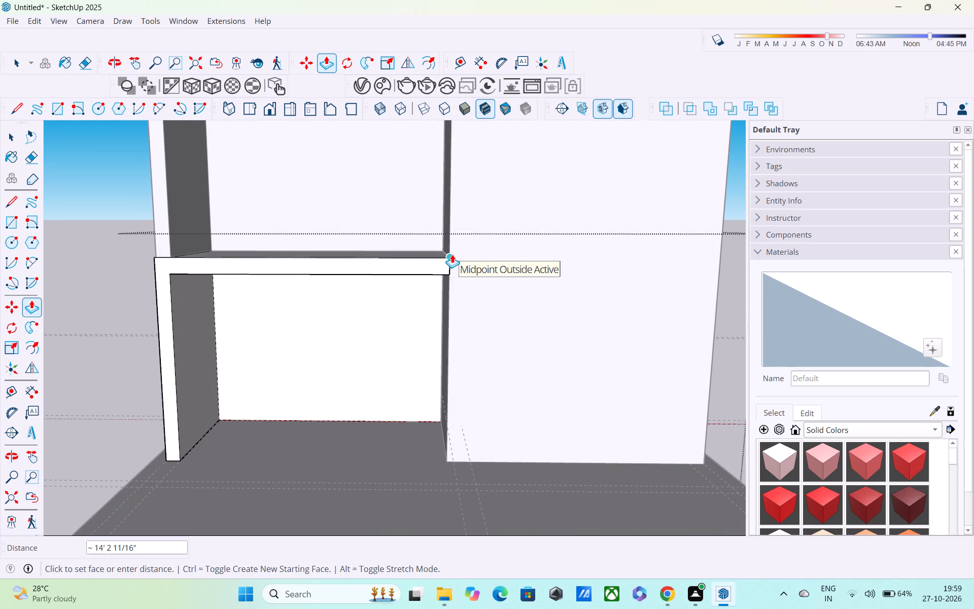
{"action": "left_click", "coordinate": [452, 254]}
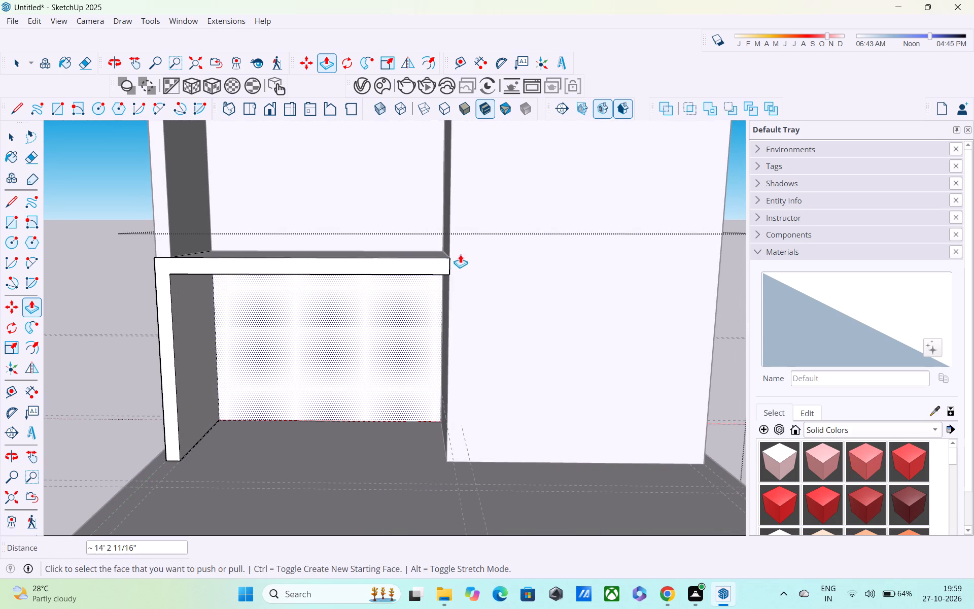
Push/Pull the underside of the band along the middle slab down about 6 3/4", and finish editing the ground-floor walls.
{"action": "middle_click_drag", "start_coordinate": [454, 284], "coordinate": [446, 222]}
{"action": "scroll", "coordinate": [362, 268], "scroll_direction": "up", "scroll_amount": 5}
{"action": "middle_click_drag", "start_coordinate": [314, 248], "coordinate": [316, 143]}
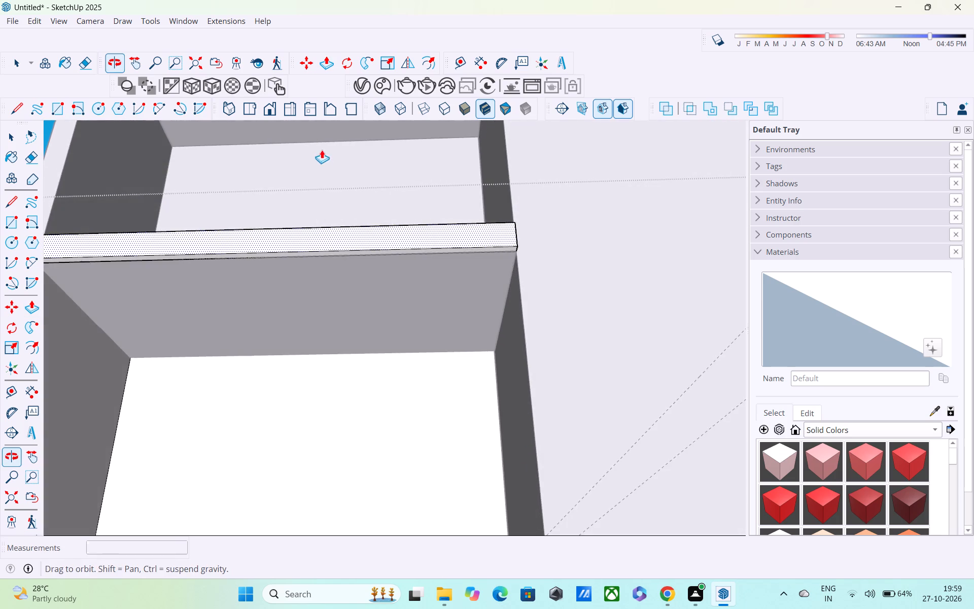
{"action": "middle_click_drag", "start_coordinate": [326, 163], "coordinate": [482, 149], "text": "shift"}
{"action": "middle_click_drag", "start_coordinate": [438, 193], "coordinate": [387, 213]}
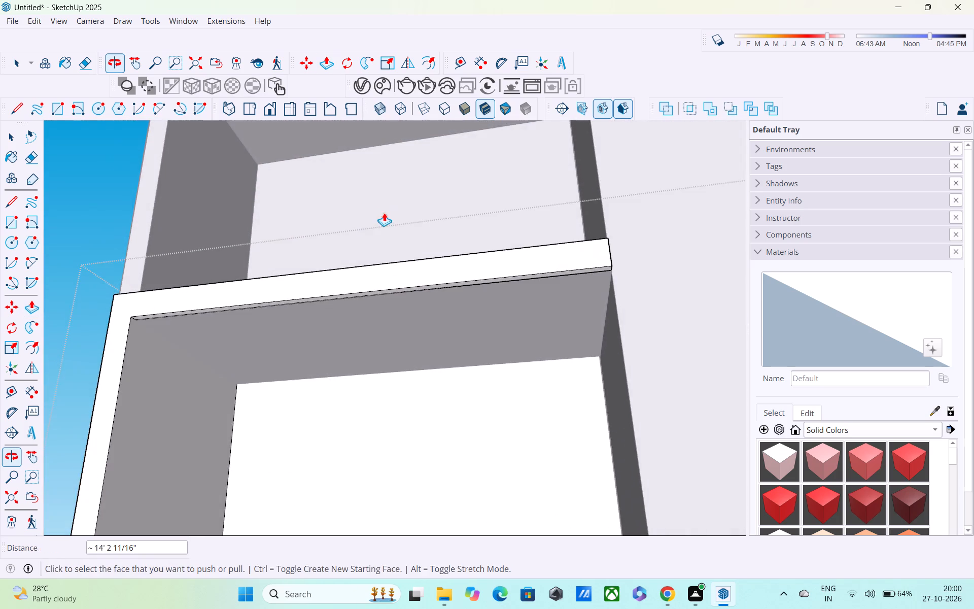
{"action": "scroll", "coordinate": [294, 320], "scroll_direction": "up", "scroll_amount": 1}
{"action": "middle_click_drag", "start_coordinate": [275, 306], "coordinate": [247, 241]}
{"action": "scroll", "coordinate": [247, 284], "scroll_direction": "up", "scroll_amount": 3}
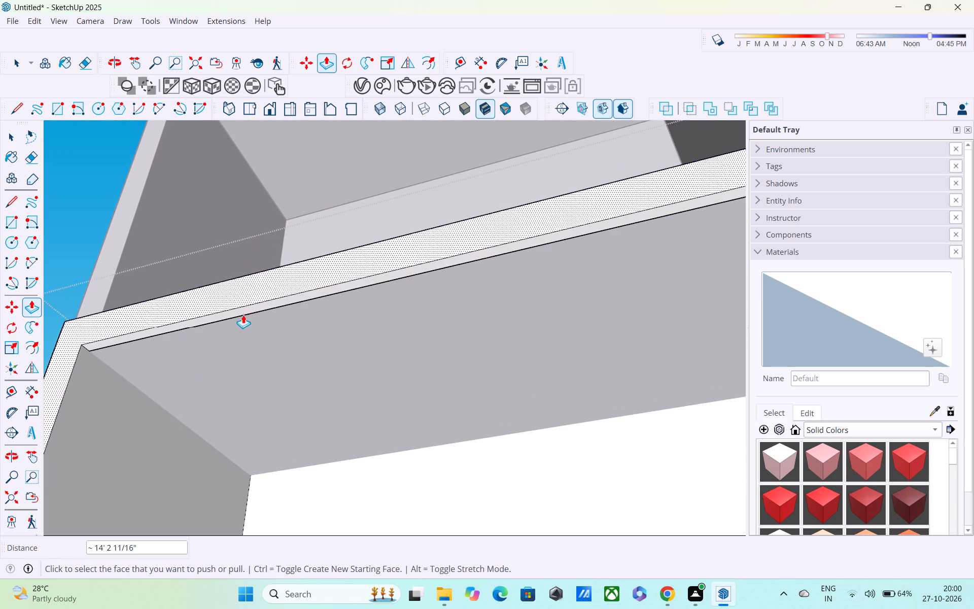
{"action": "left_click", "coordinate": [239, 311]}
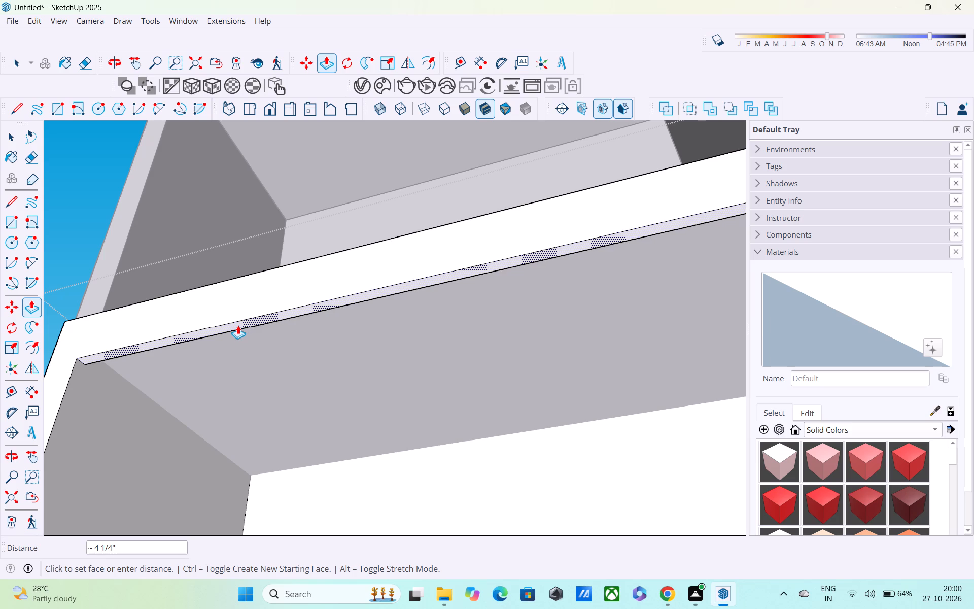
{"action": "left_click", "coordinate": [236, 333]}
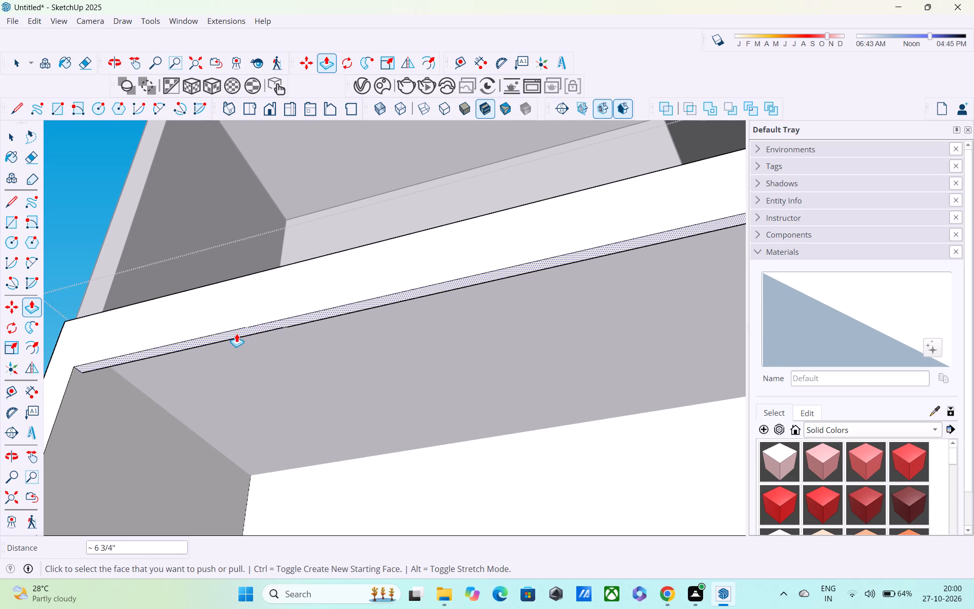
{"action": "scroll", "coordinate": [237, 324], "scroll_direction": "down", "scroll_amount": 4}
{"action": "middle_click_drag", "start_coordinate": [256, 315], "coordinate": [314, 442]}
{"action": "scroll", "coordinate": [310, 445], "scroll_direction": "down", "scroll_amount": 1}
{"action": "scroll", "coordinate": [321, 432], "scroll_direction": "up", "scroll_amount": 1}
{"action": "scroll", "coordinate": [321, 429], "scroll_direction": "down", "scroll_amount": 5}
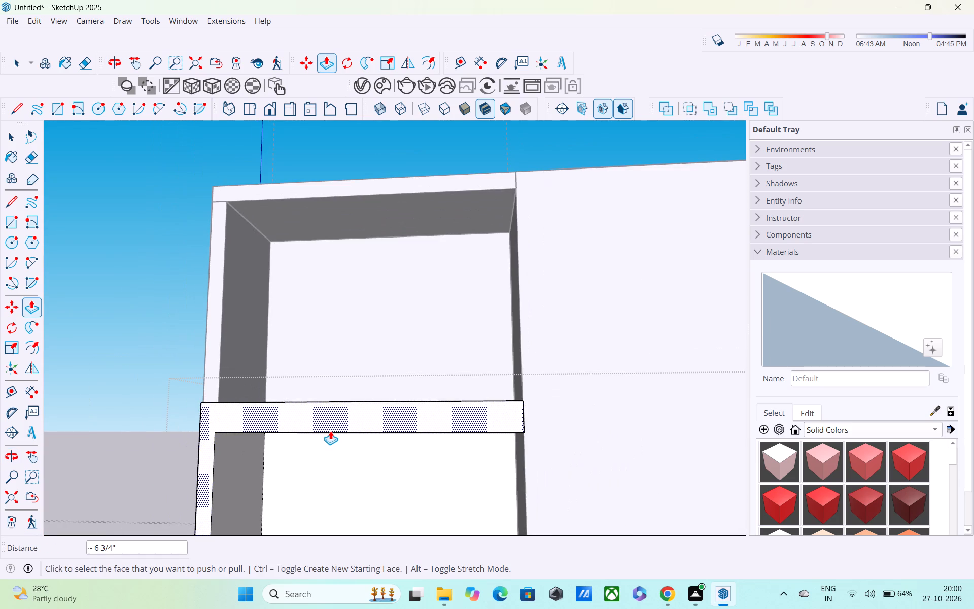
{"action": "scroll", "coordinate": [330, 431], "scroll_direction": "down", "scroll_amount": 4}
{"action": "middle_click_drag", "start_coordinate": [326, 423], "coordinate": [341, 467], "text": "shift"}
{"action": "middle_click_drag", "start_coordinate": [327, 435], "coordinate": [320, 511]}
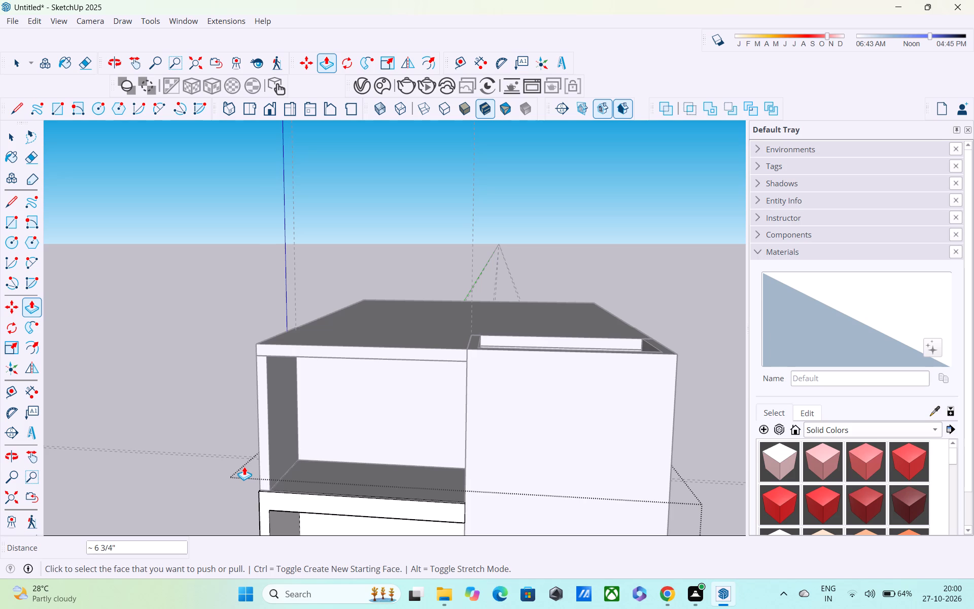
{"action": "middle_click_drag", "start_coordinate": [286, 362], "coordinate": [274, 470]}
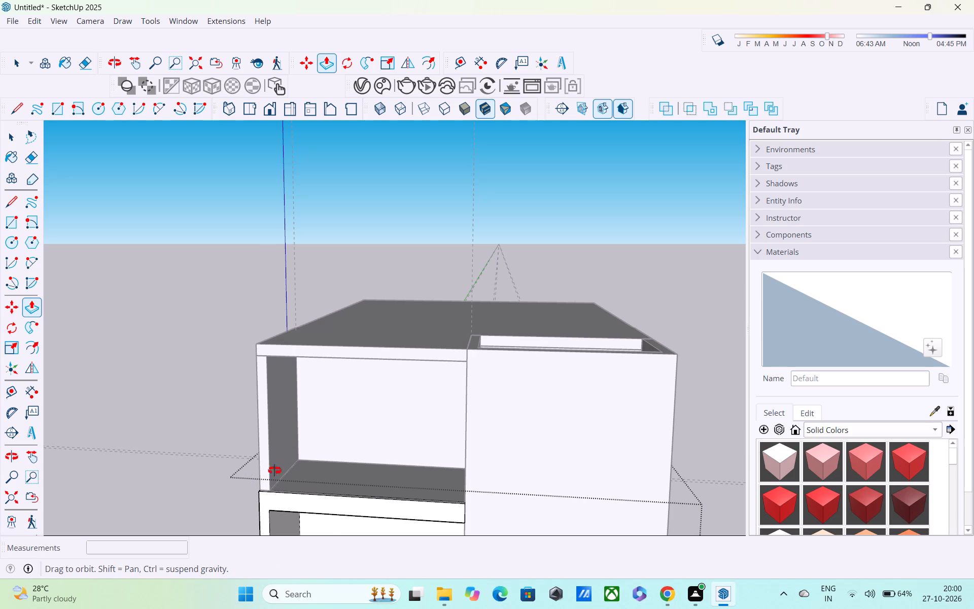
{"action": "middle_click_drag", "start_coordinate": [274, 470], "coordinate": [303, 426]}
{"action": "middle_click_drag", "start_coordinate": [605, 296], "coordinate": [405, 349]}
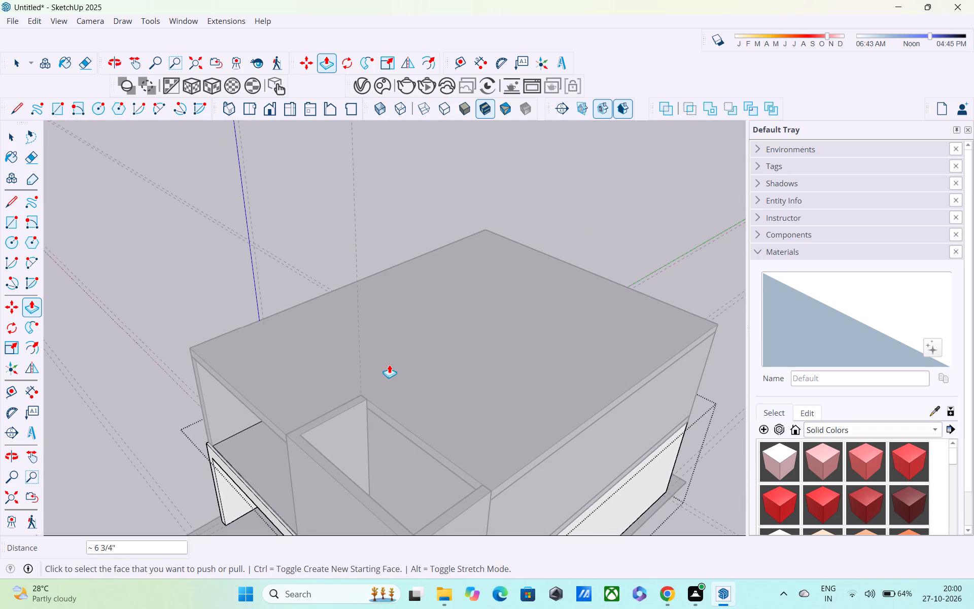
{"action": "key", "text": "space"}
{"action": "left_click", "coordinate": [183, 291]}
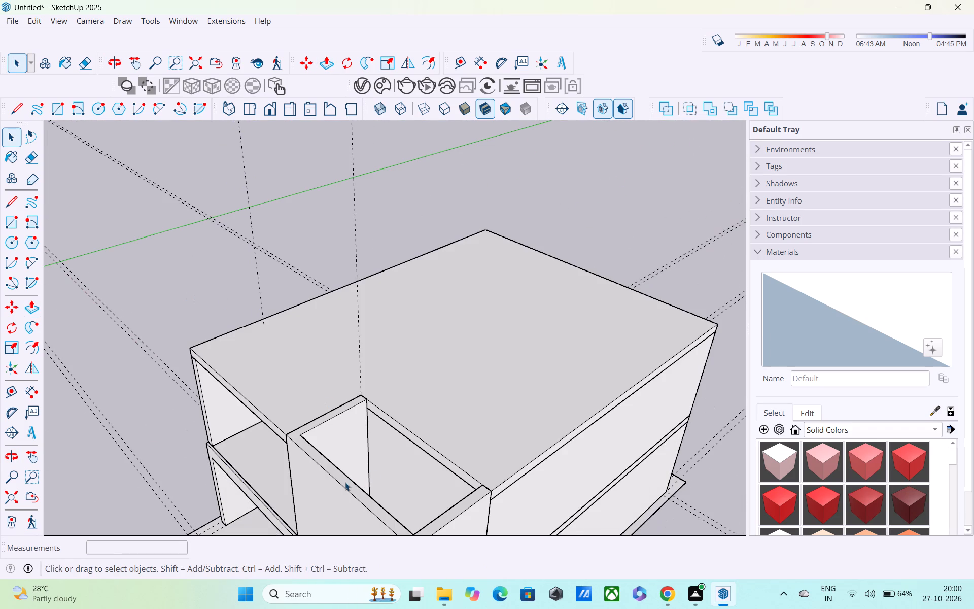
Push/Pull the top face of the full-height extension's walls up 7' above the roof slab.
{"action": "double_click", "coordinate": [345, 482]}
{"action": "double_click", "coordinate": [344, 481]}
{"action": "left_click", "coordinate": [212, 296]}
{"action": "key", "text": "p"}
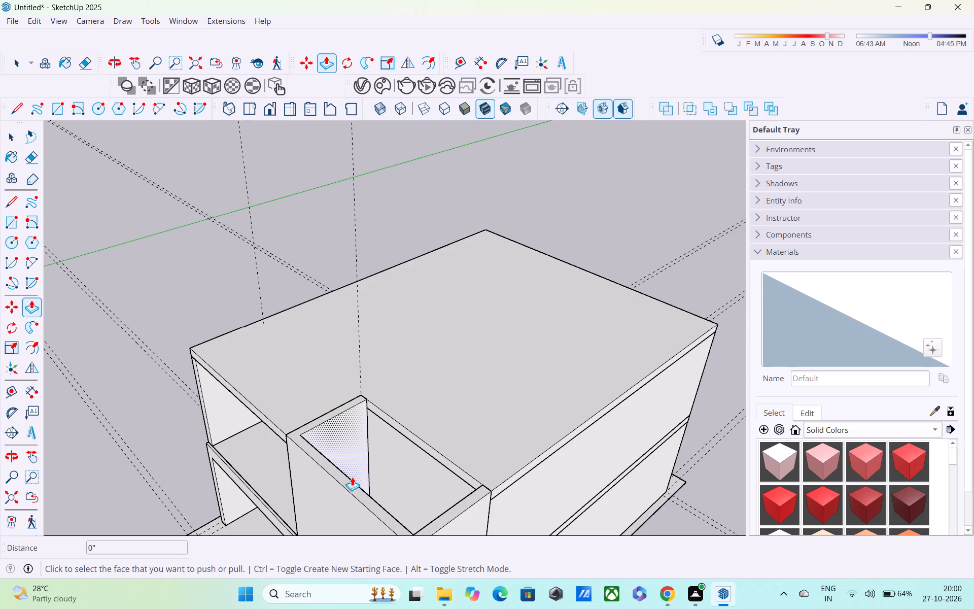
{"action": "left_click", "coordinate": [350, 489]}
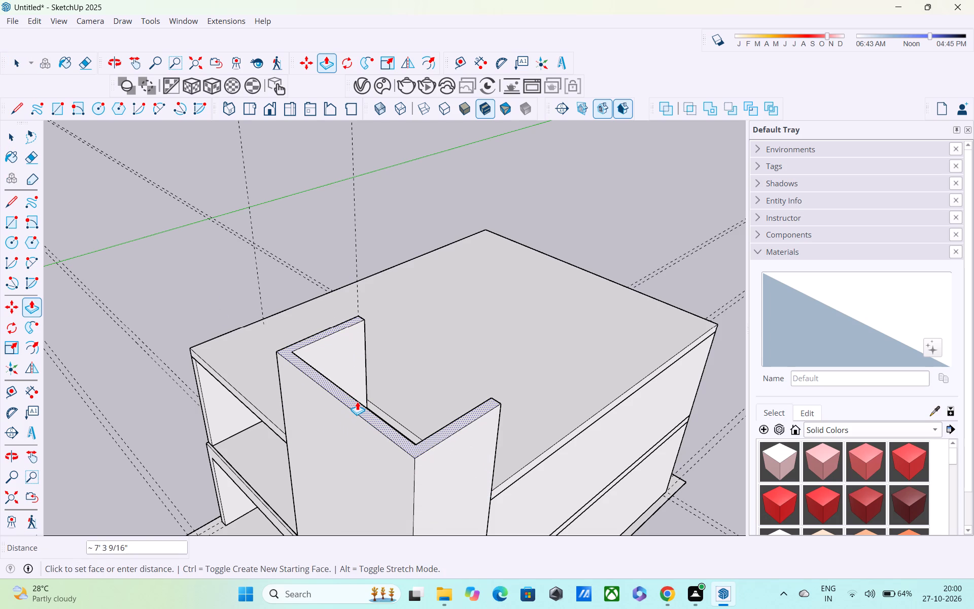
{"action": "type", "text": "7'"}
{"action": "key", "text": "Return"}
Examine the house's massing from the front, sides and above, including the raised extension and the slab band.
{"action": "scroll", "coordinate": [321, 409], "scroll_direction": "down", "scroll_amount": 3}
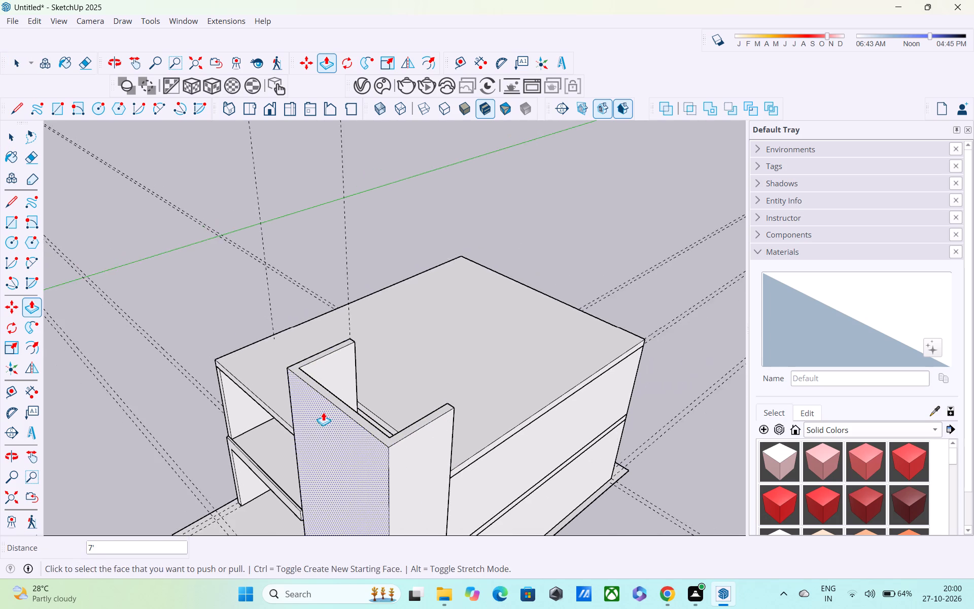
{"action": "middle_click_drag", "start_coordinate": [331, 408], "coordinate": [581, 244]}
{"action": "scroll", "coordinate": [561, 304], "scroll_direction": "down", "scroll_amount": 3}
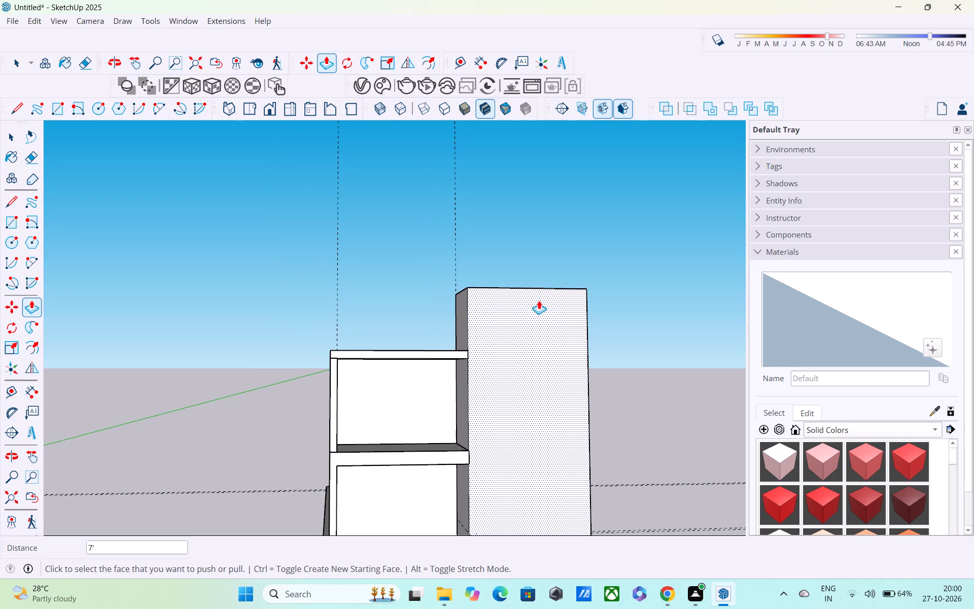
{"action": "scroll", "coordinate": [532, 308], "scroll_direction": "down", "scroll_amount": 2}
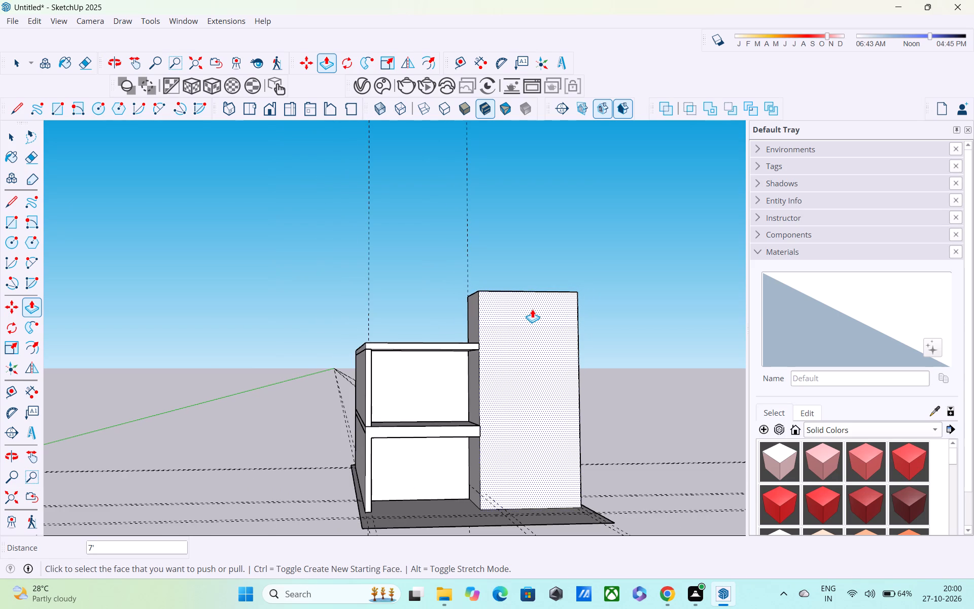
{"action": "middle_click_drag", "start_coordinate": [532, 309], "coordinate": [0, 412]}
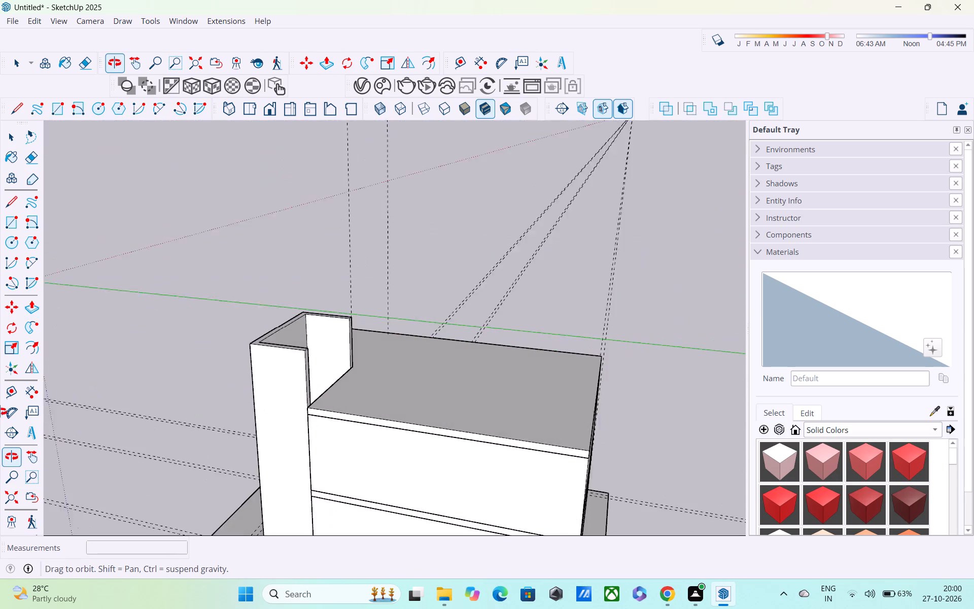
{"action": "middle_click_drag", "start_coordinate": [0, 412], "coordinate": [679, 301]}
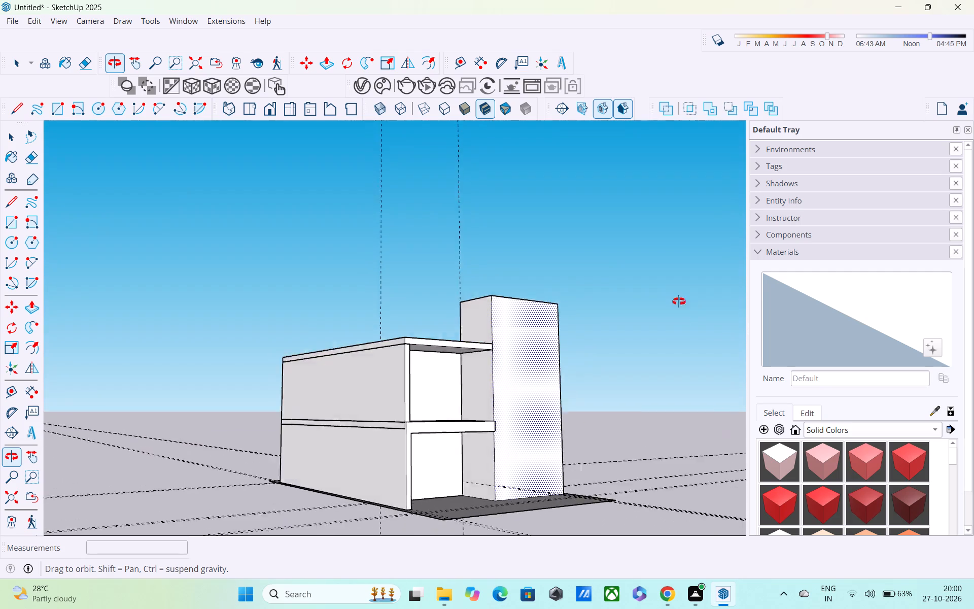
{"action": "middle_click_drag", "start_coordinate": [679, 301], "coordinate": [399, 608]}
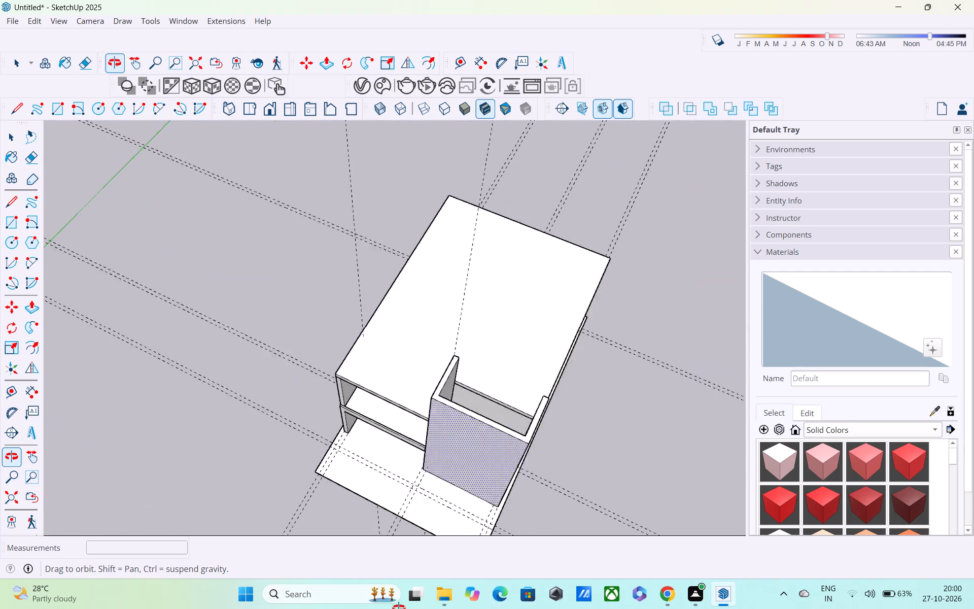
{"action": "middle_click_drag", "start_coordinate": [399, 608], "coordinate": [529, 381]}
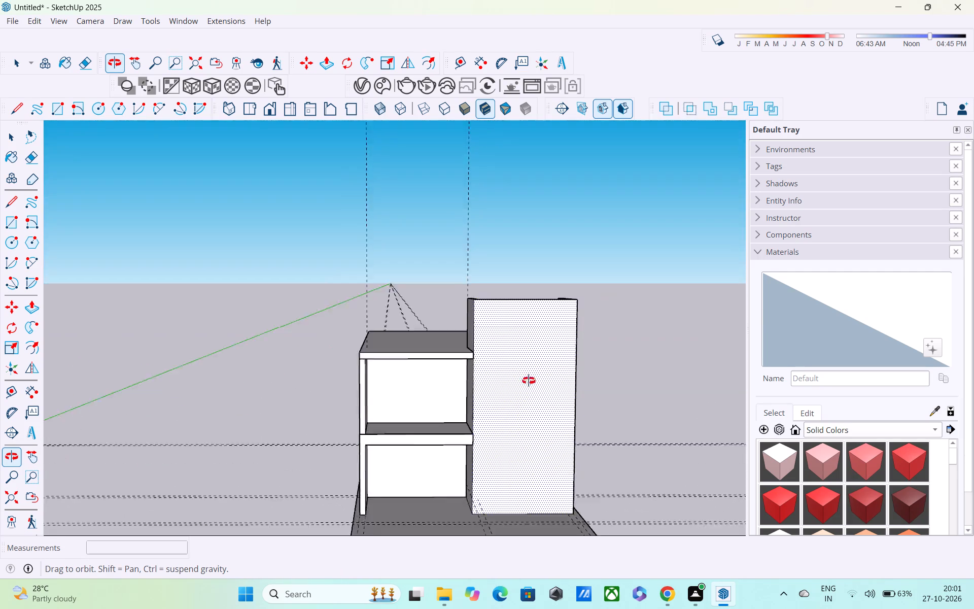
{"action": "middle_click_drag", "start_coordinate": [529, 381], "coordinate": [454, 270]}
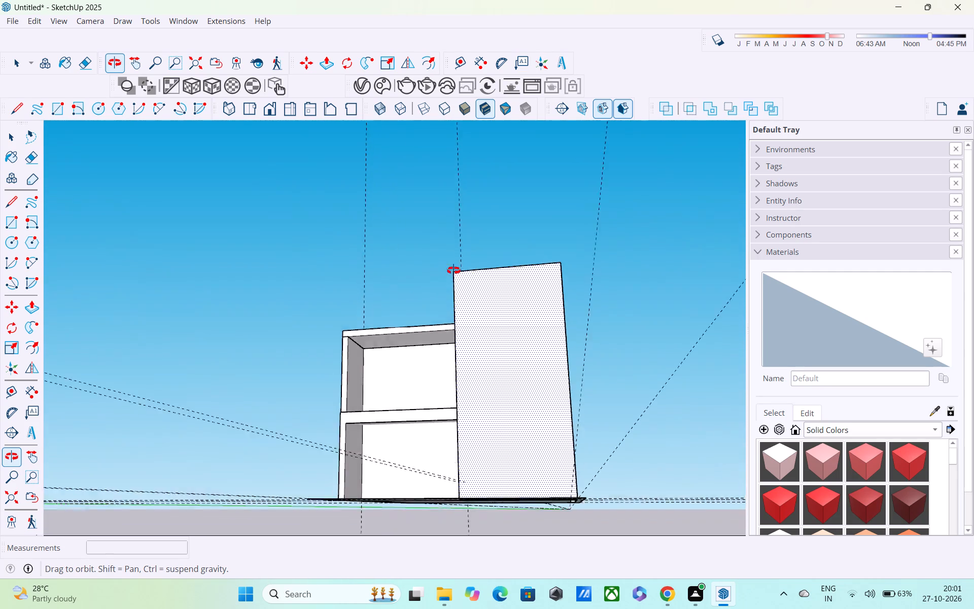
{"action": "middle_click_drag", "start_coordinate": [454, 270], "coordinate": [579, 266]}
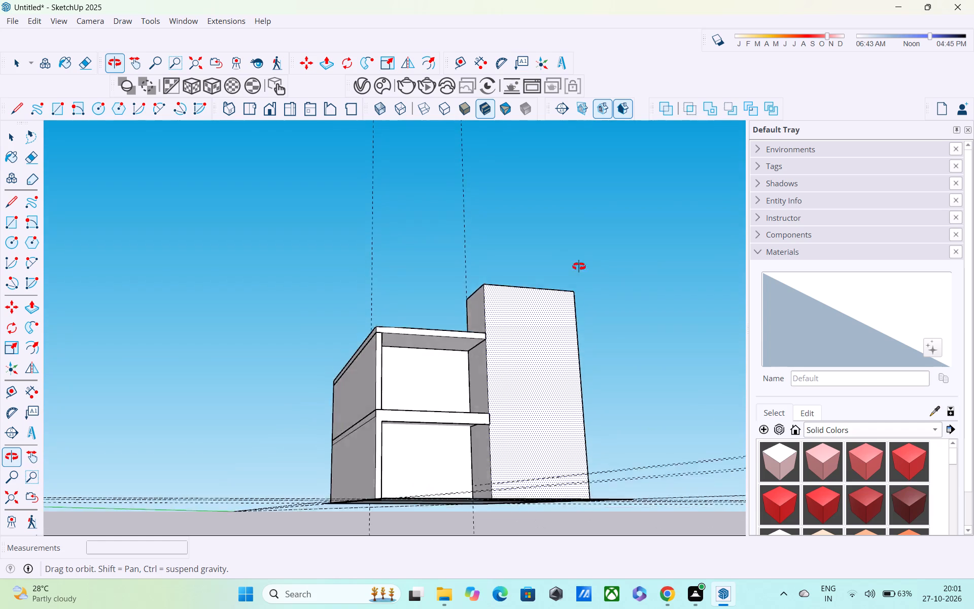
{"action": "middle_click_drag", "start_coordinate": [579, 266], "coordinate": [546, 261]}
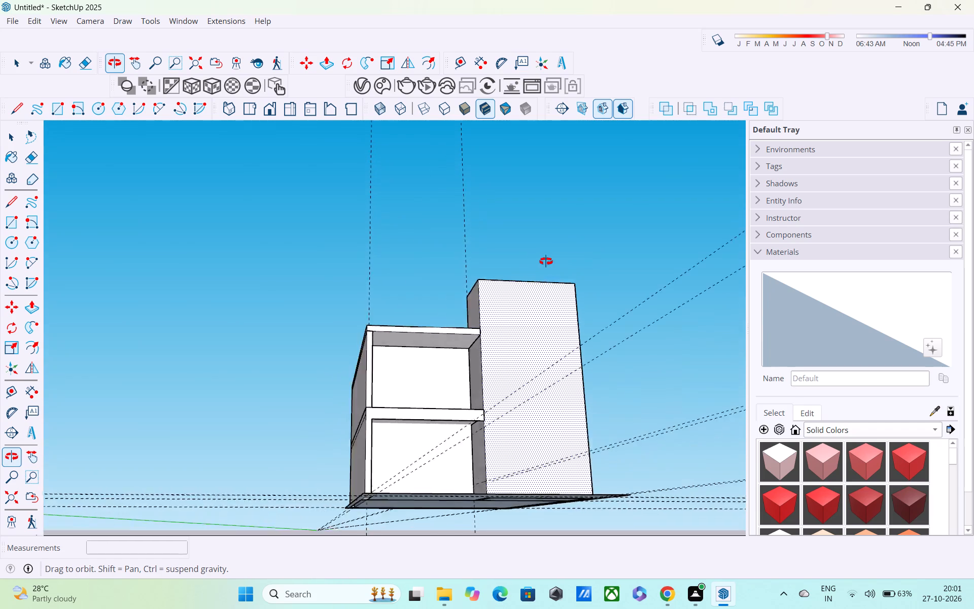
{"action": "middle_click_drag", "start_coordinate": [546, 261], "coordinate": [546, 273]}
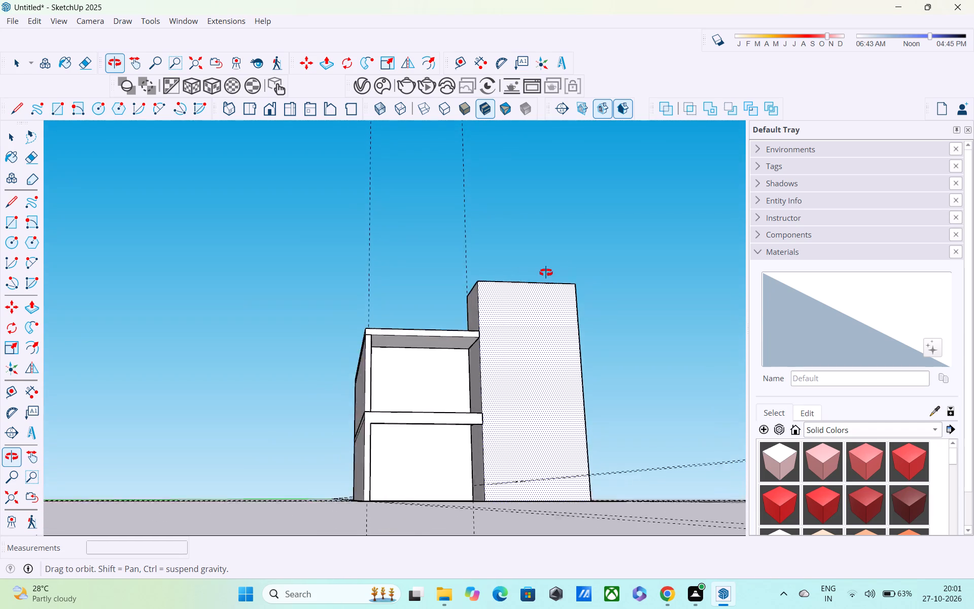
{"action": "middle_click_drag", "start_coordinate": [546, 273], "coordinate": [570, 269]}
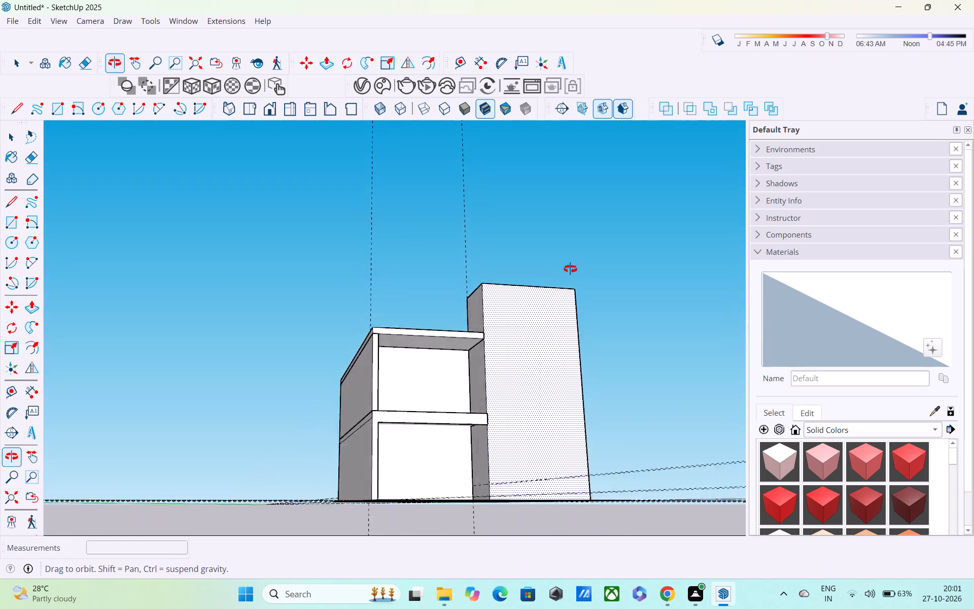
{"action": "middle_click_drag", "start_coordinate": [570, 269], "coordinate": [315, 505]}
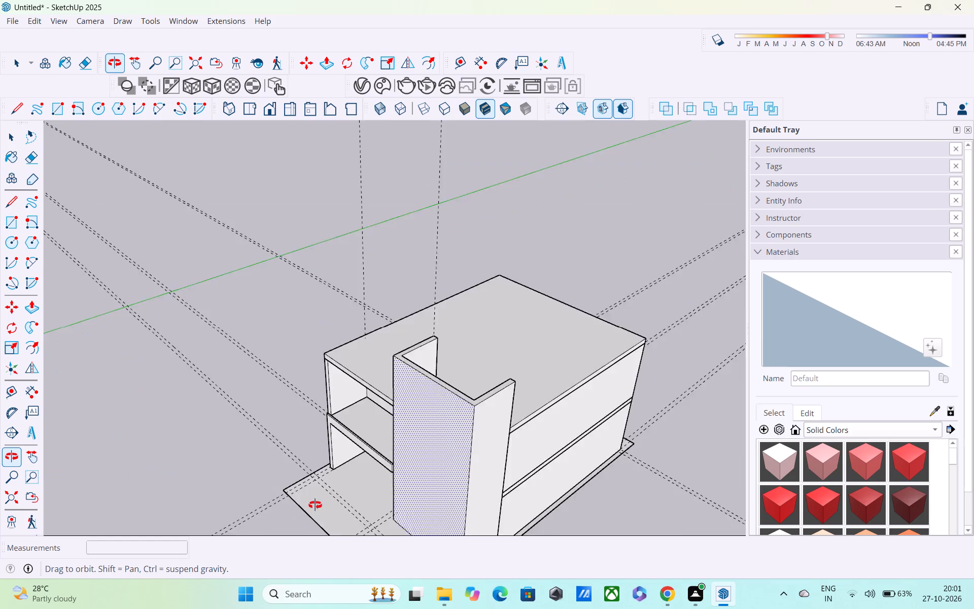
Push/Pull the top face of the full-height extension's walls up a further 3'.
{"action": "middle_click_drag", "start_coordinate": [315, 505], "coordinate": [382, 366]}
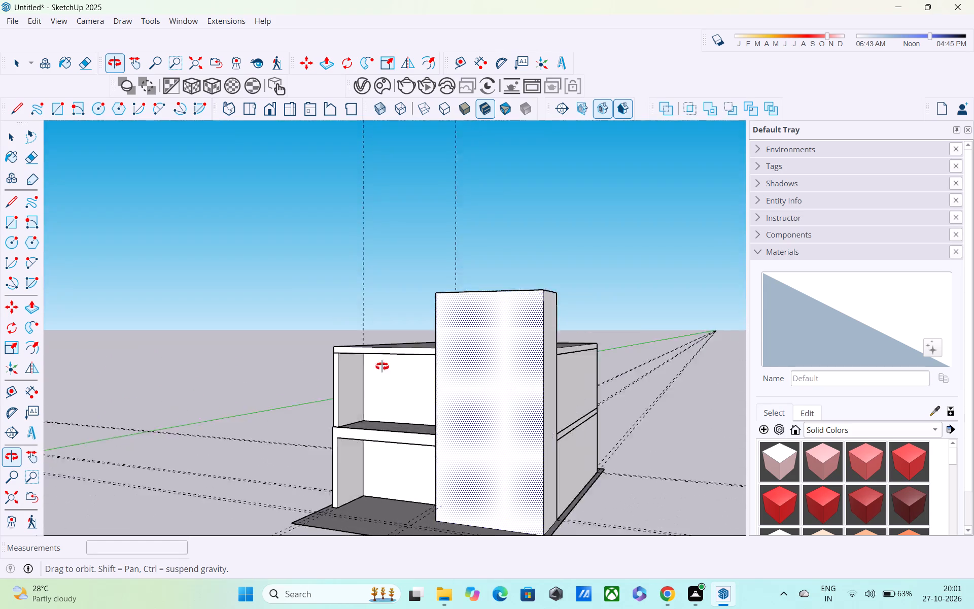
{"action": "middle_click_drag", "start_coordinate": [382, 366], "coordinate": [337, 545]}
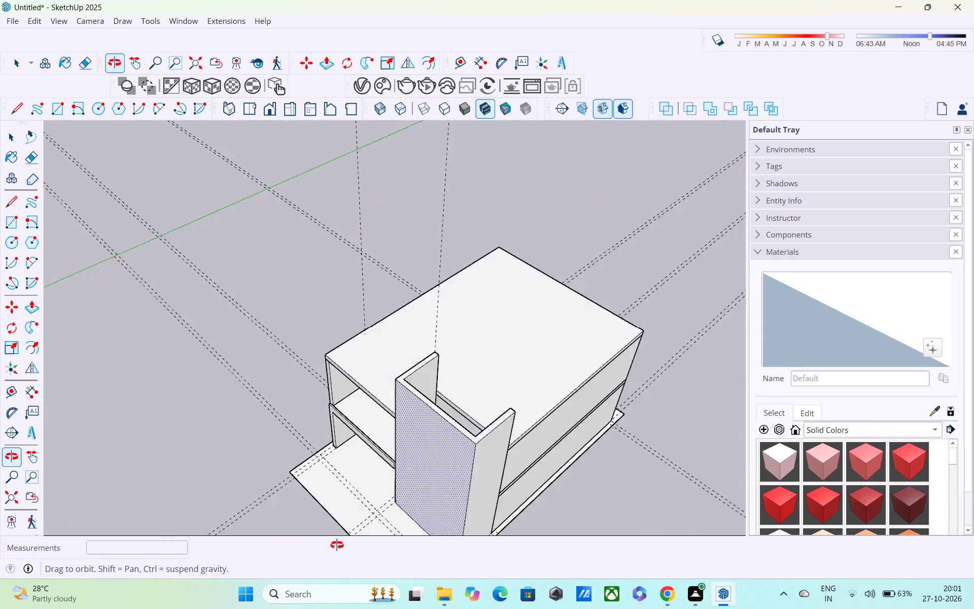
{"action": "middle_click_drag", "start_coordinate": [337, 545], "coordinate": [527, 253]}
{"action": "scroll", "coordinate": [418, 526], "scroll_direction": "down", "scroll_amount": 1}
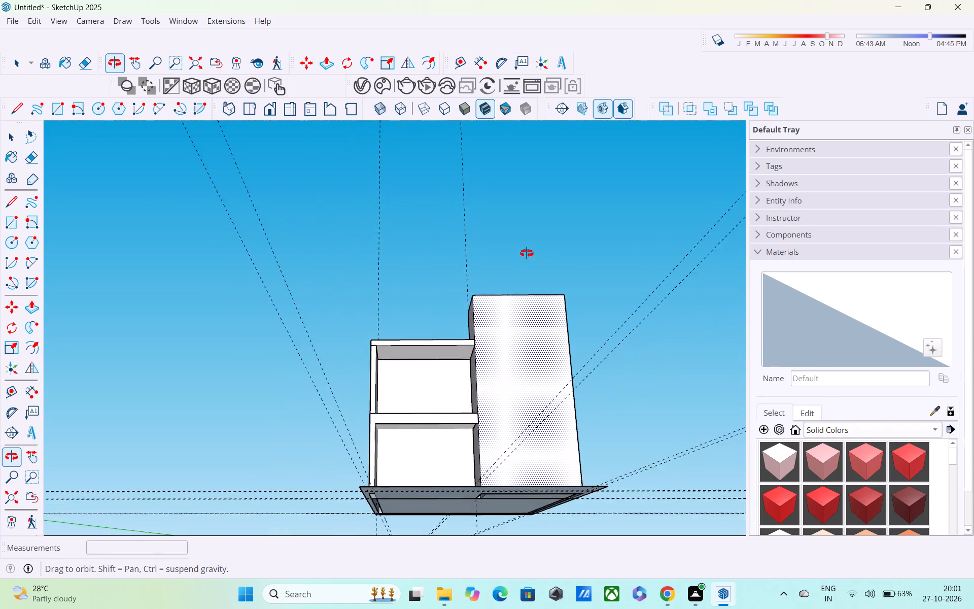
{"action": "middle_click_drag", "start_coordinate": [527, 253], "coordinate": [457, 409]}
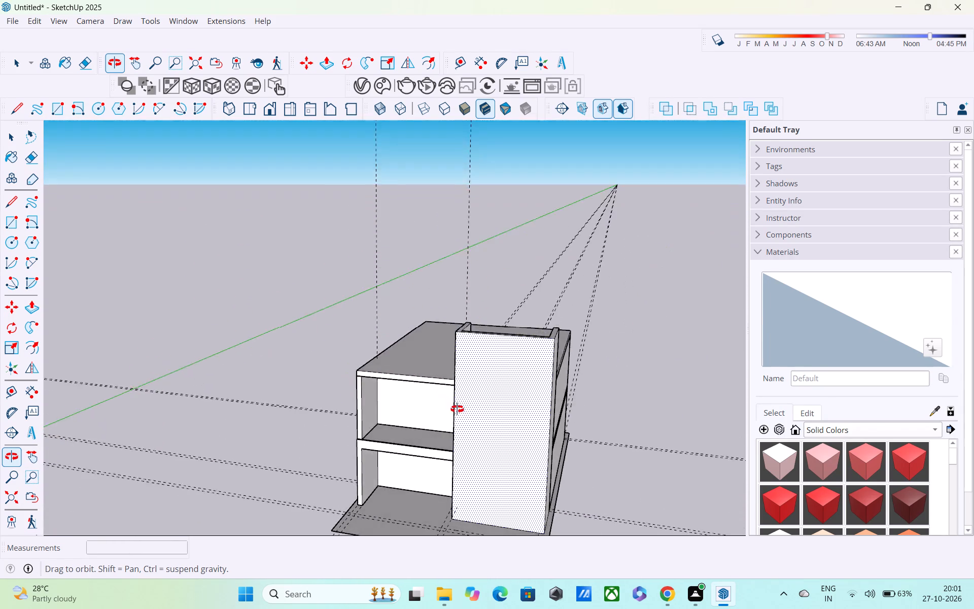
{"action": "middle_click_drag", "start_coordinate": [457, 409], "coordinate": [495, 246]}
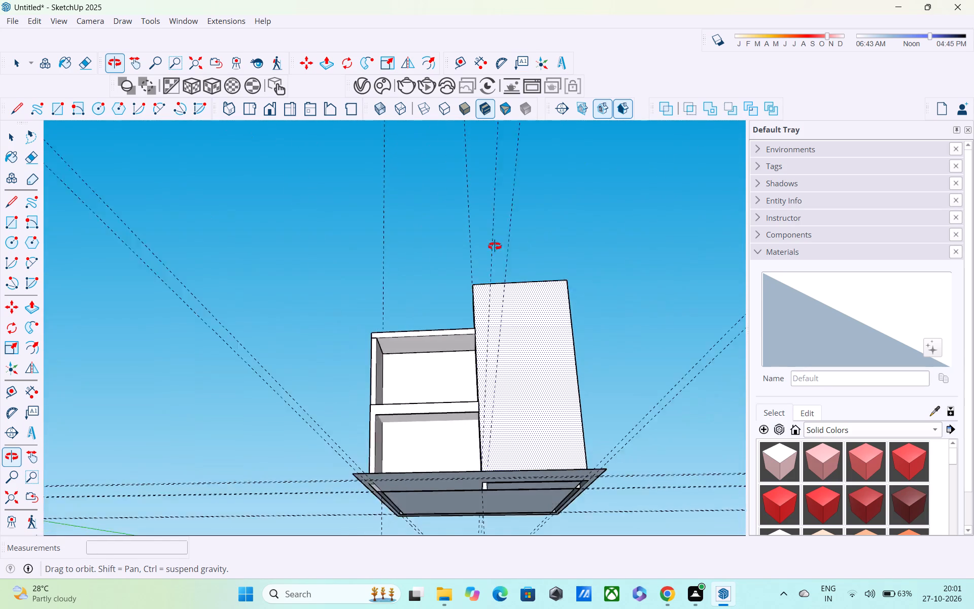
{"action": "middle_click_drag", "start_coordinate": [495, 246], "coordinate": [478, 407]}
{"action": "scroll", "coordinate": [477, 452], "scroll_direction": "up", "scroll_amount": 1}
{"action": "scroll", "coordinate": [474, 314], "scroll_direction": "up", "scroll_amount": 3}
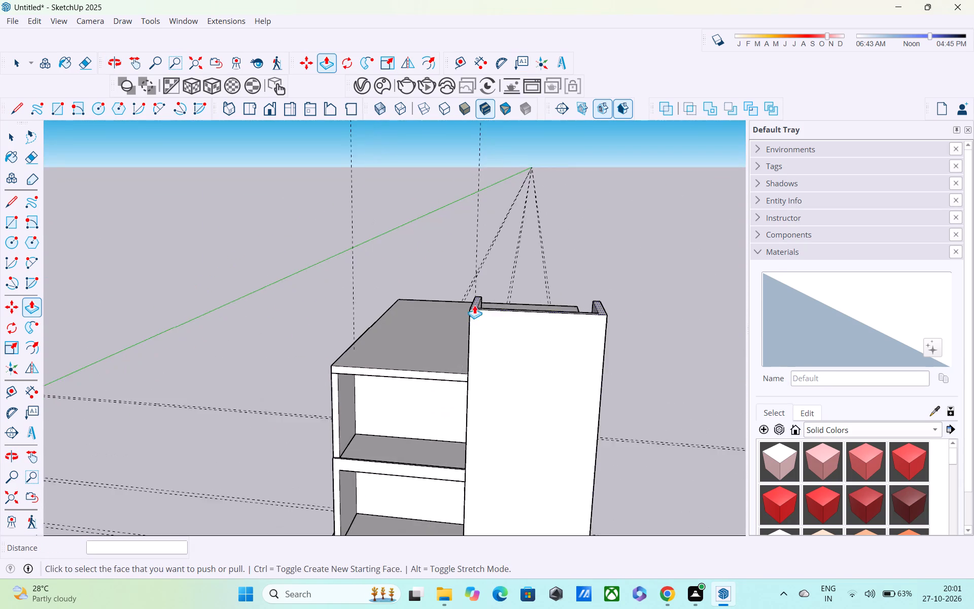
{"action": "middle_click_drag", "start_coordinate": [482, 294], "coordinate": [370, 353]}
{"action": "scroll", "coordinate": [426, 350], "scroll_direction": "up", "scroll_amount": 4}
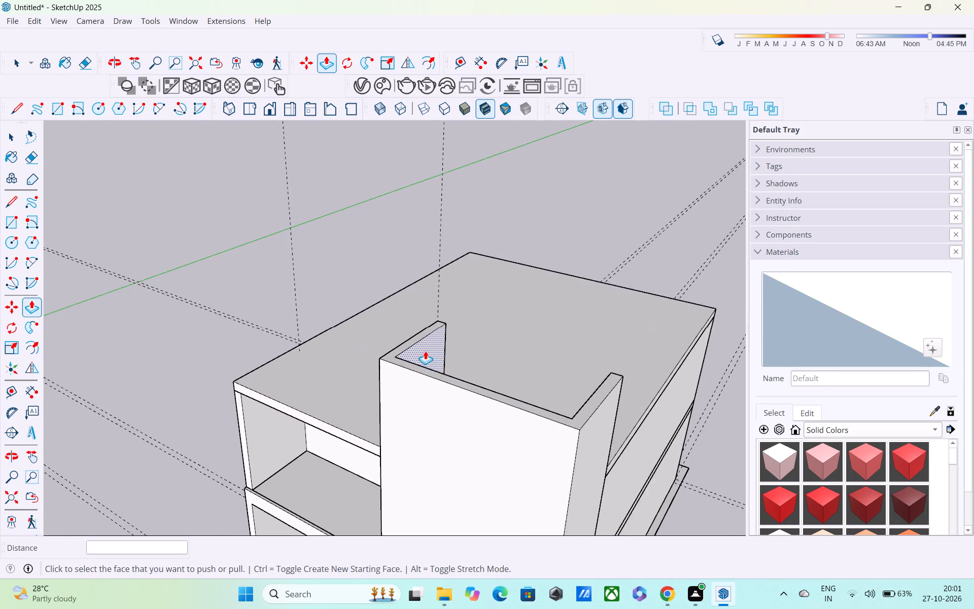
{"action": "left_click", "coordinate": [418, 369]}
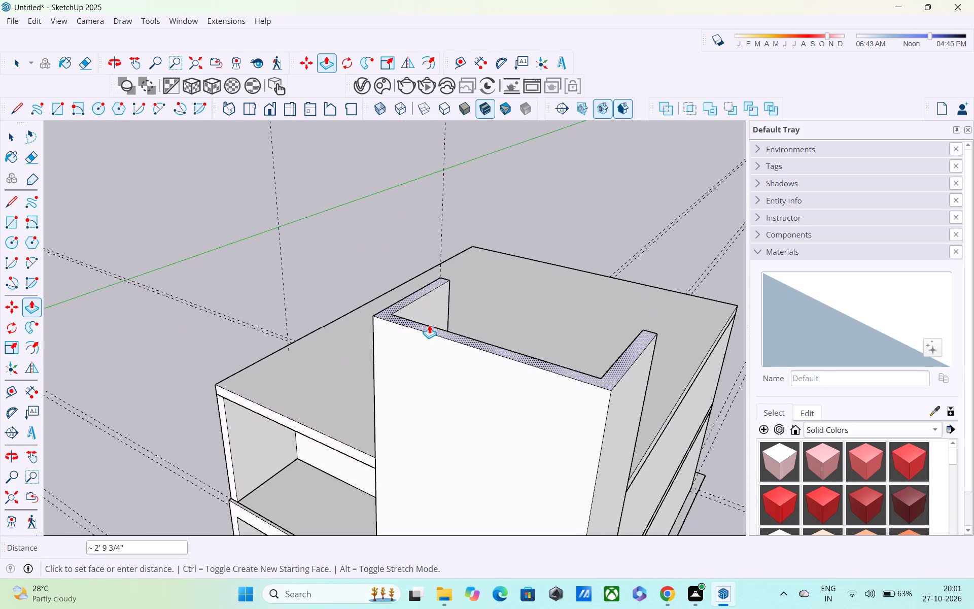
{"action": "type", "text": "3'"}
{"action": "key", "text": "Return"}
Examine the house from underneath, the side and the front, including the base slab and the raised extension's proportions.
{"action": "scroll", "coordinate": [429, 329], "scroll_direction": "down", "scroll_amount": 3}
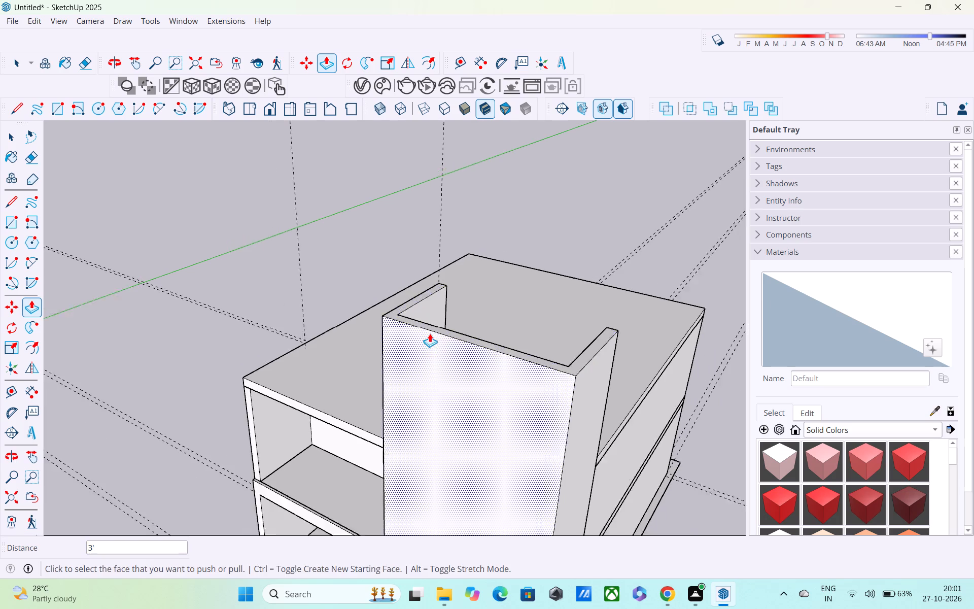
{"action": "middle_click_drag", "start_coordinate": [414, 499], "coordinate": [484, 235]}
{"action": "scroll", "coordinate": [486, 252], "scroll_direction": "down", "scroll_amount": 5}
{"action": "middle_click_drag", "start_coordinate": [486, 378], "coordinate": [470, 297]}
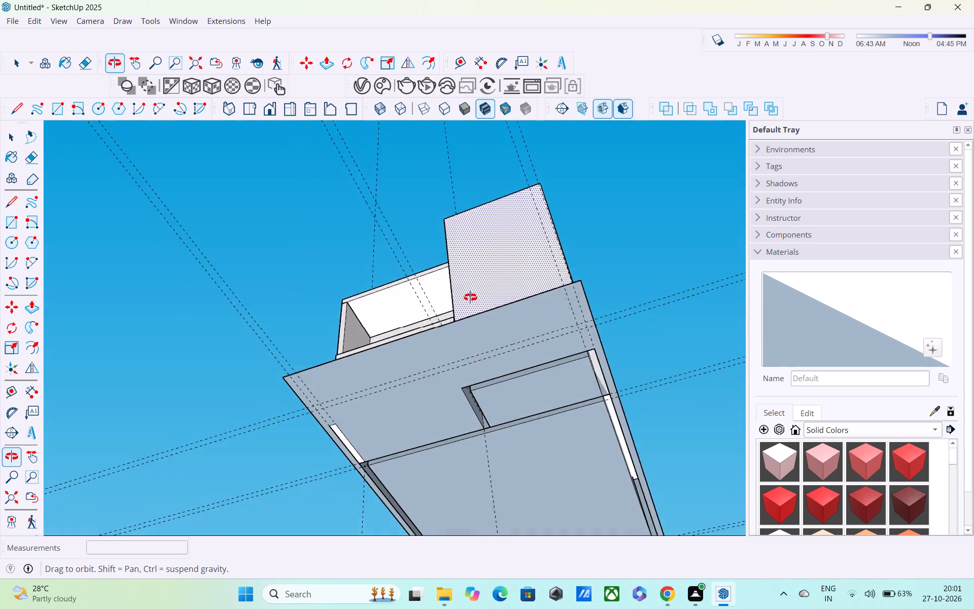
{"action": "middle_click_drag", "start_coordinate": [470, 297], "coordinate": [428, 212]}
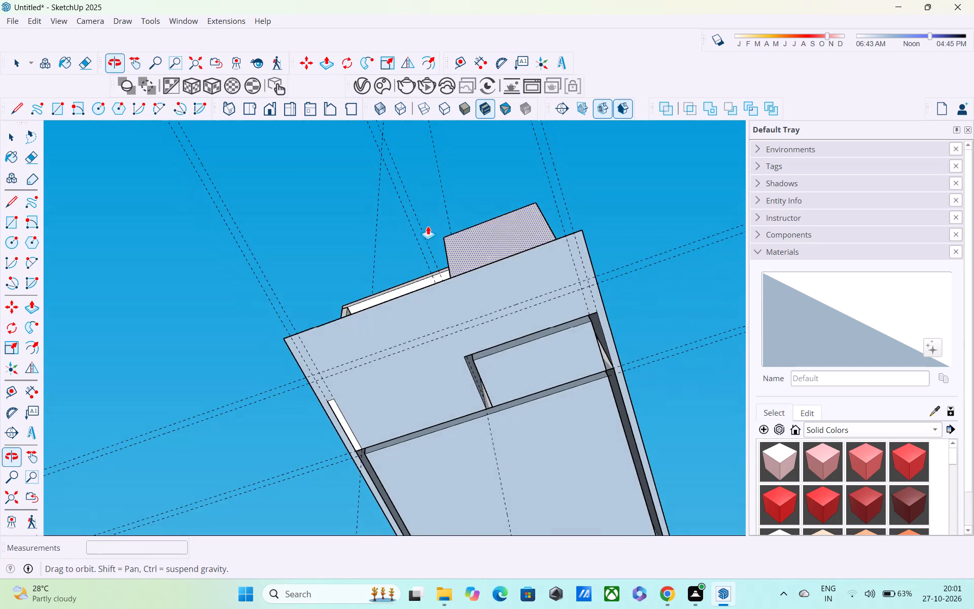
{"action": "middle_click_drag", "start_coordinate": [481, 421], "coordinate": [390, 306]}
{"action": "scroll", "coordinate": [485, 305], "scroll_direction": "up", "scroll_amount": 8}
{"action": "middle_click_drag", "start_coordinate": [498, 310], "coordinate": [284, 349]}
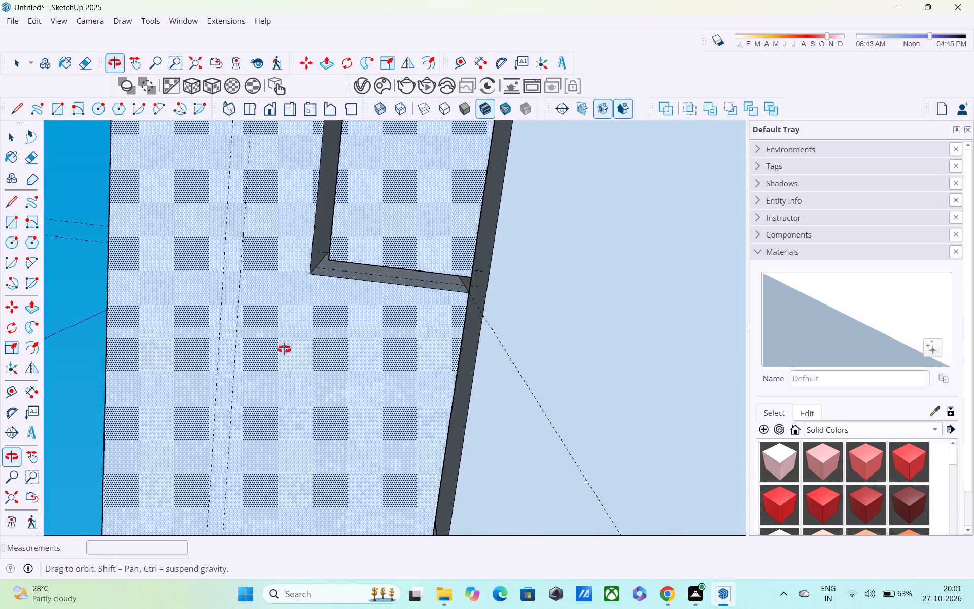
{"action": "middle_click_drag", "start_coordinate": [284, 349], "coordinate": [381, 518]}
{"action": "scroll", "coordinate": [372, 375], "scroll_direction": "down", "scroll_amount": 11}
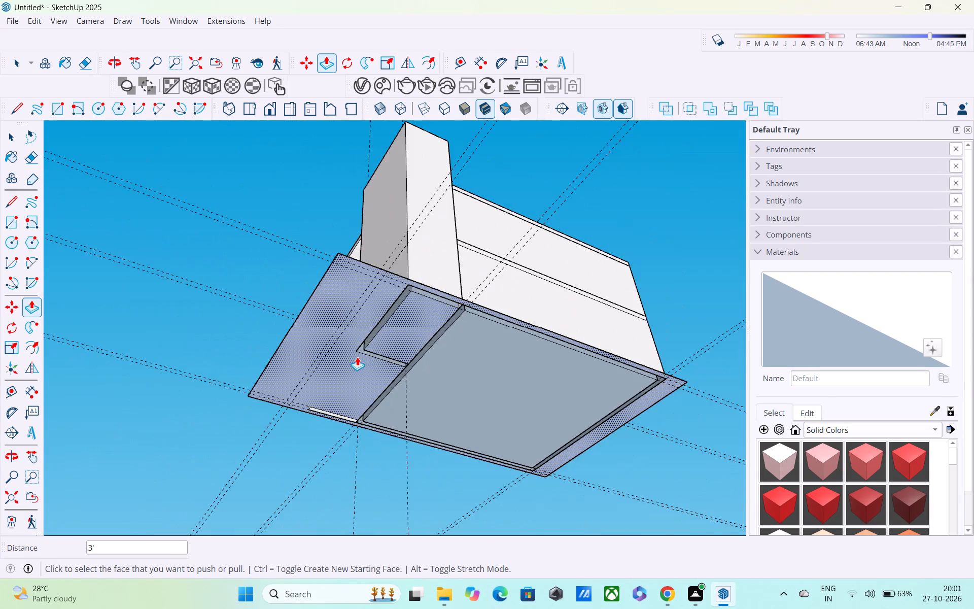
{"action": "scroll", "coordinate": [351, 357], "scroll_direction": "down", "scroll_amount": 1}
{"action": "middle_click_drag", "start_coordinate": [350, 359], "coordinate": [488, 490]}
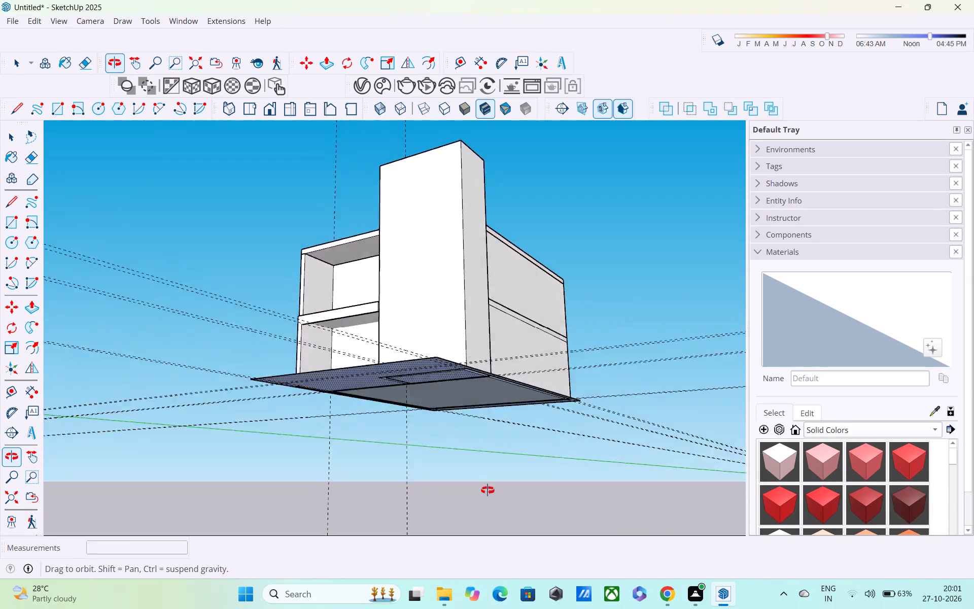
{"action": "middle_click_drag", "start_coordinate": [488, 490], "coordinate": [499, 506]}
{"action": "scroll", "coordinate": [376, 335], "scroll_direction": "down", "scroll_amount": 1}
{"action": "middle_click_drag", "start_coordinate": [401, 354], "coordinate": [504, 489]}
{"action": "middle_click_drag", "start_coordinate": [422, 276], "coordinate": [434, 225]}
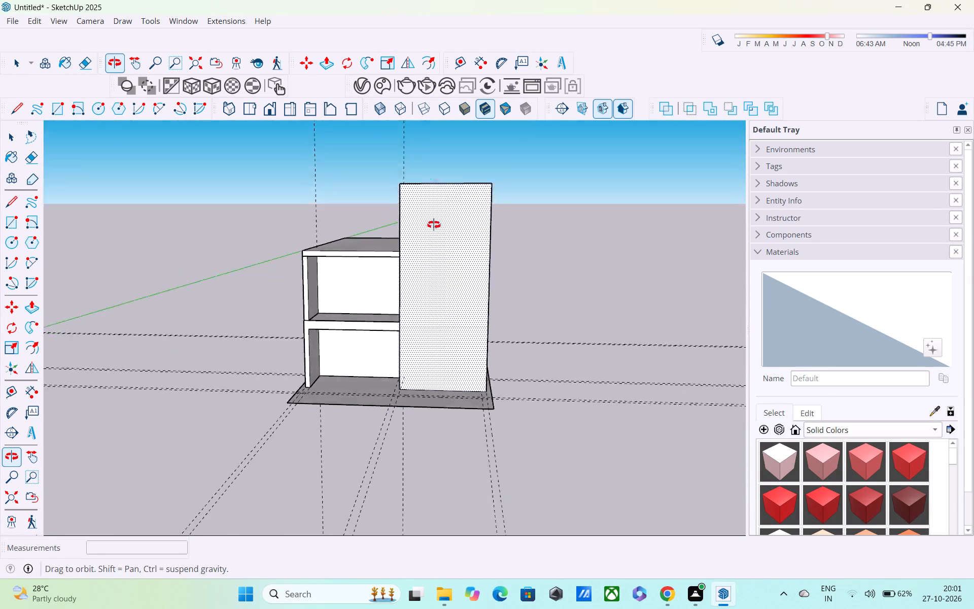
{"action": "middle_click_drag", "start_coordinate": [434, 225], "coordinate": [504, 231]}
{"action": "scroll", "coordinate": [420, 233], "scroll_direction": "up", "scroll_amount": 5}
{"action": "middle_click_drag", "start_coordinate": [407, 228], "coordinate": [378, 189]}
{"action": "scroll", "coordinate": [383, 222], "scroll_direction": "down", "scroll_amount": 1}
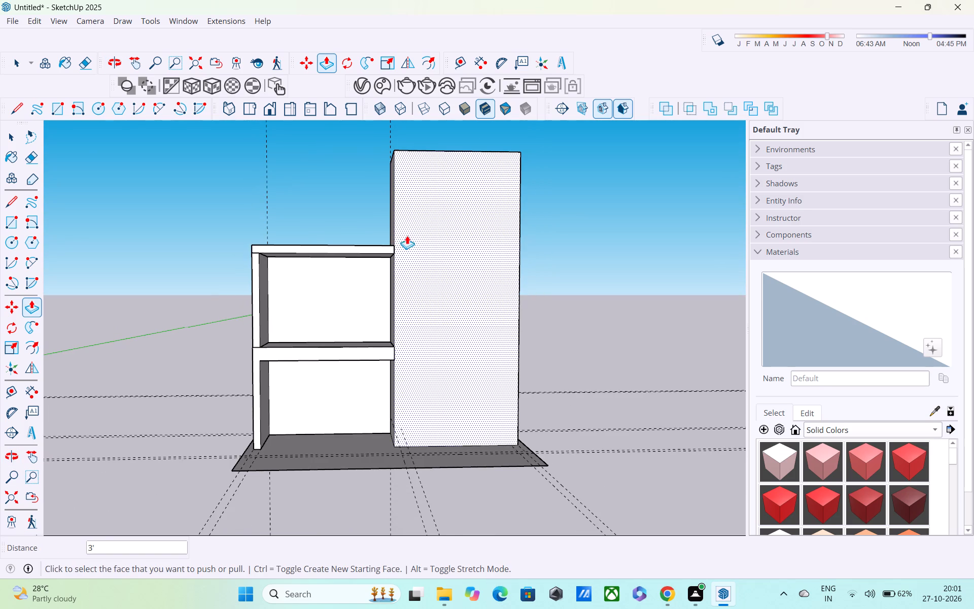
{"action": "scroll", "coordinate": [436, 289], "scroll_direction": "down", "scroll_amount": 1}
Push/Pull the full-height extension's front face out 3" to align with the front face of the middle slab's band.
{"action": "middle_click_drag", "start_coordinate": [390, 319], "coordinate": [304, 322]}
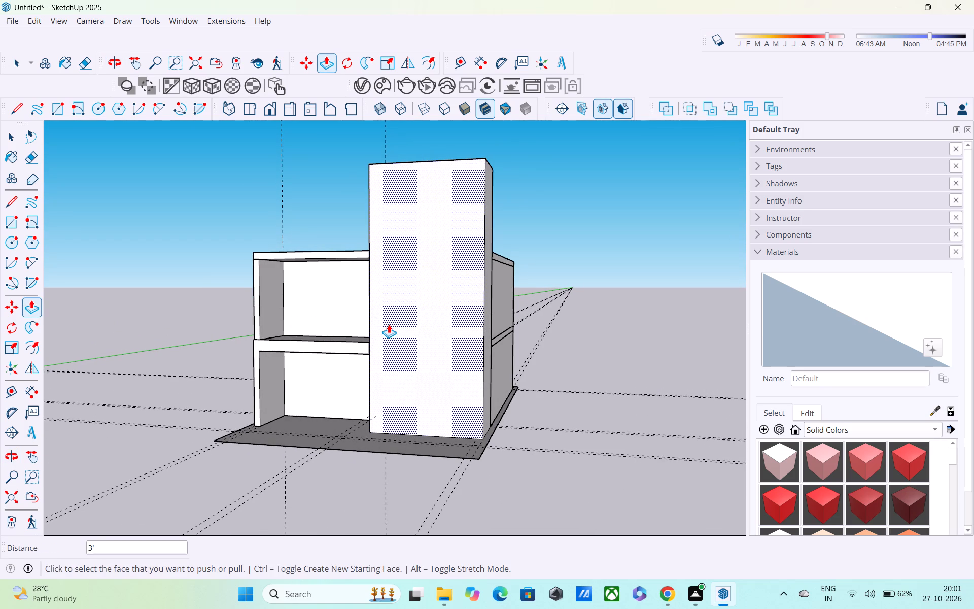
{"action": "left_click", "coordinate": [413, 316]}
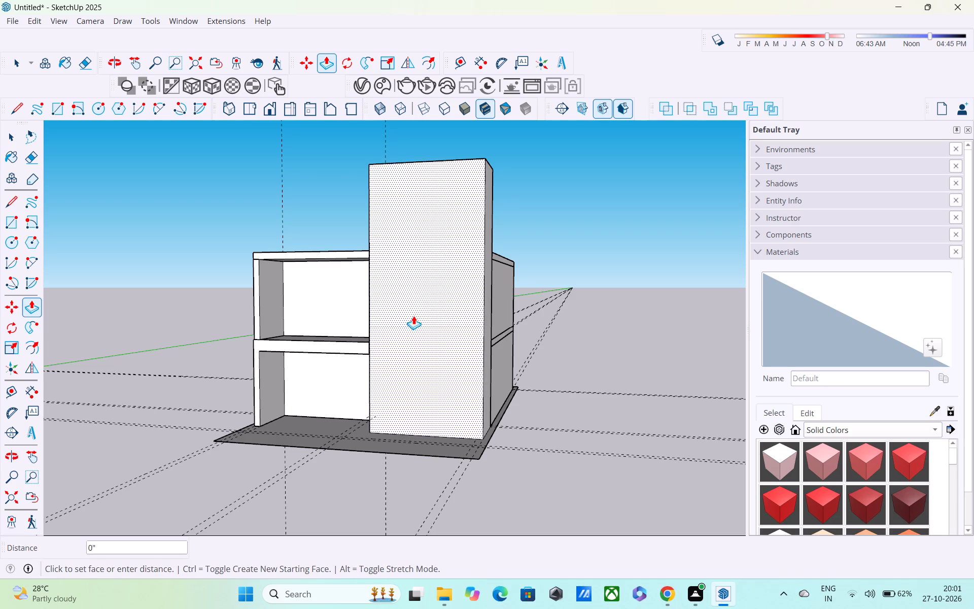
{"action": "left_click", "coordinate": [356, 350]}
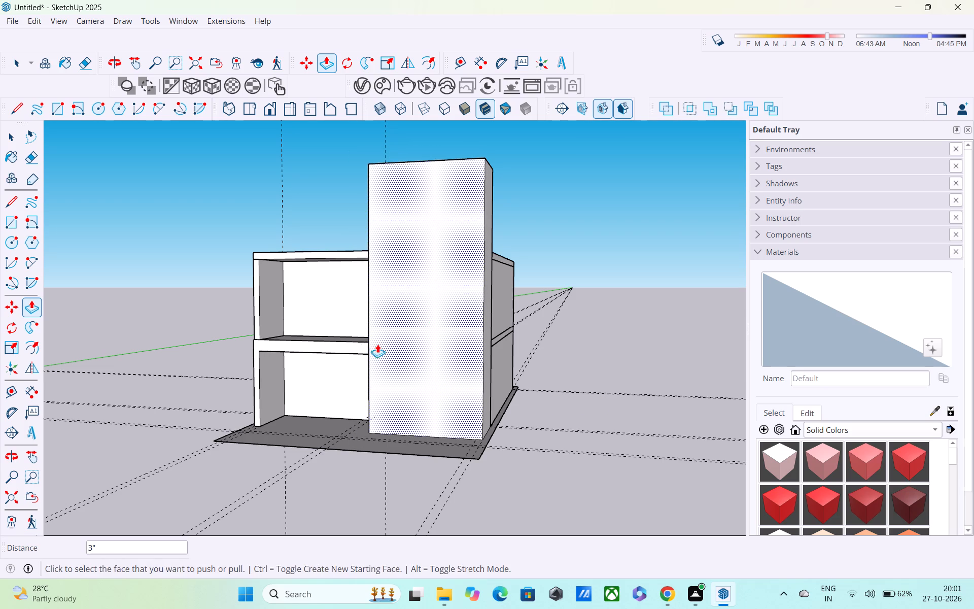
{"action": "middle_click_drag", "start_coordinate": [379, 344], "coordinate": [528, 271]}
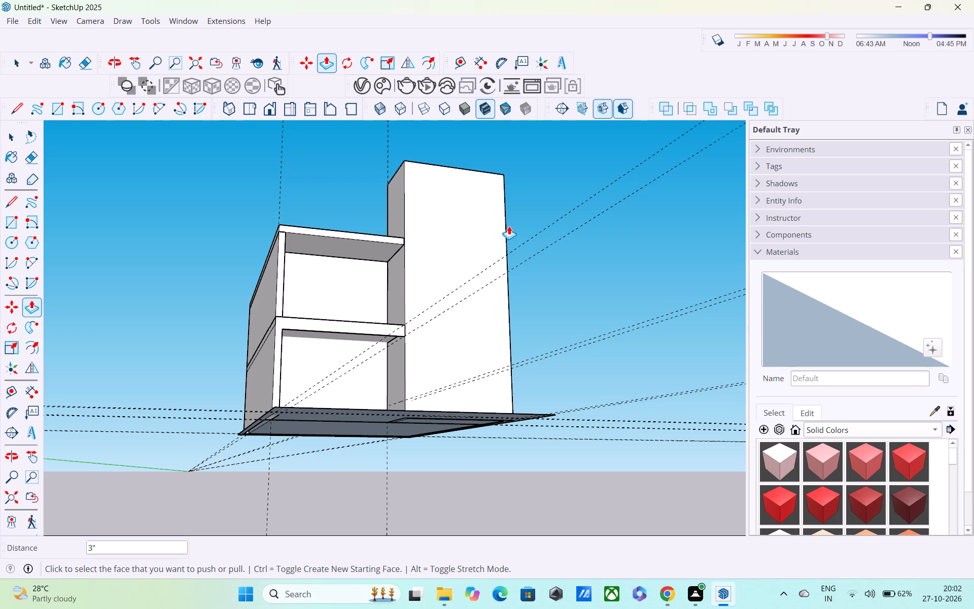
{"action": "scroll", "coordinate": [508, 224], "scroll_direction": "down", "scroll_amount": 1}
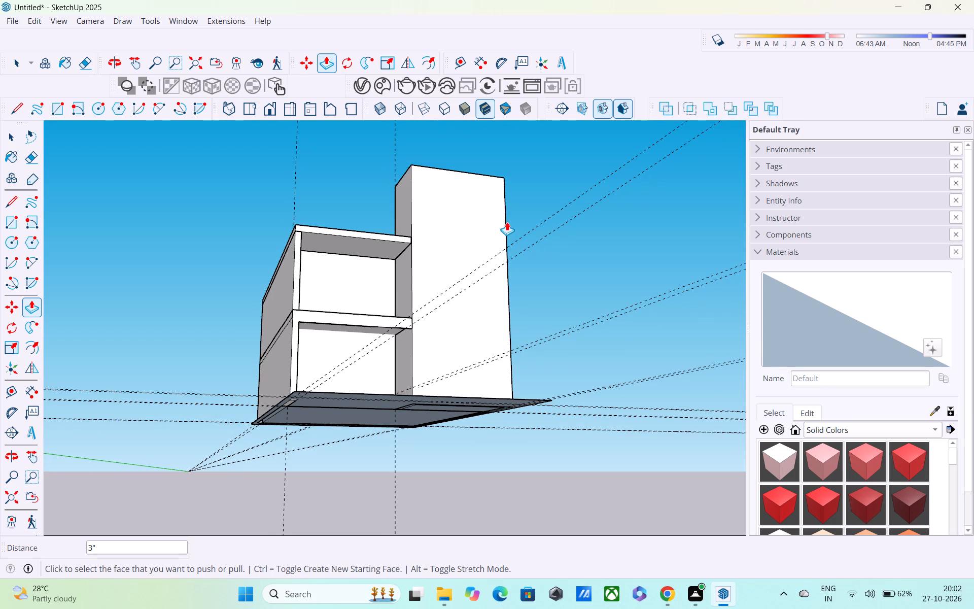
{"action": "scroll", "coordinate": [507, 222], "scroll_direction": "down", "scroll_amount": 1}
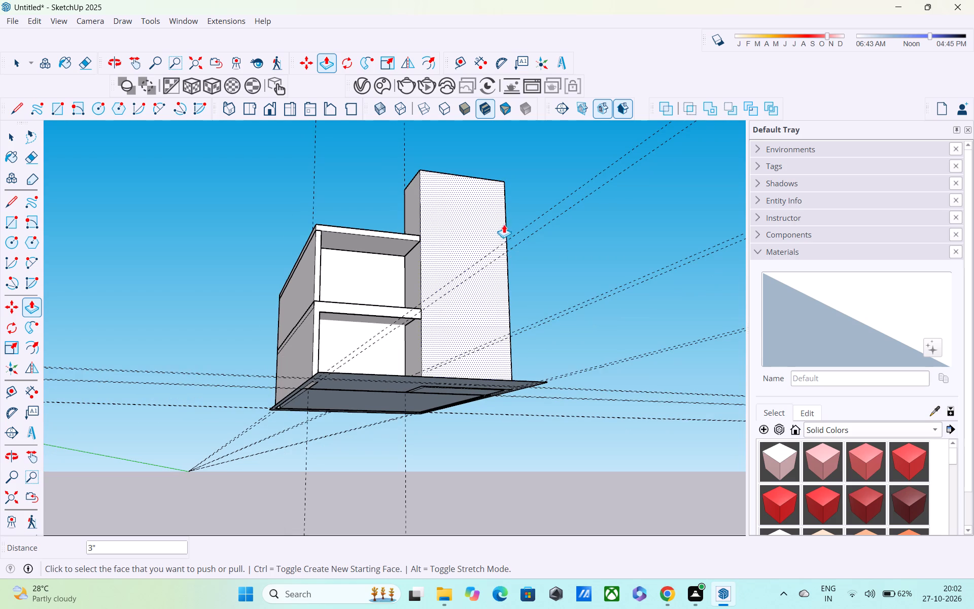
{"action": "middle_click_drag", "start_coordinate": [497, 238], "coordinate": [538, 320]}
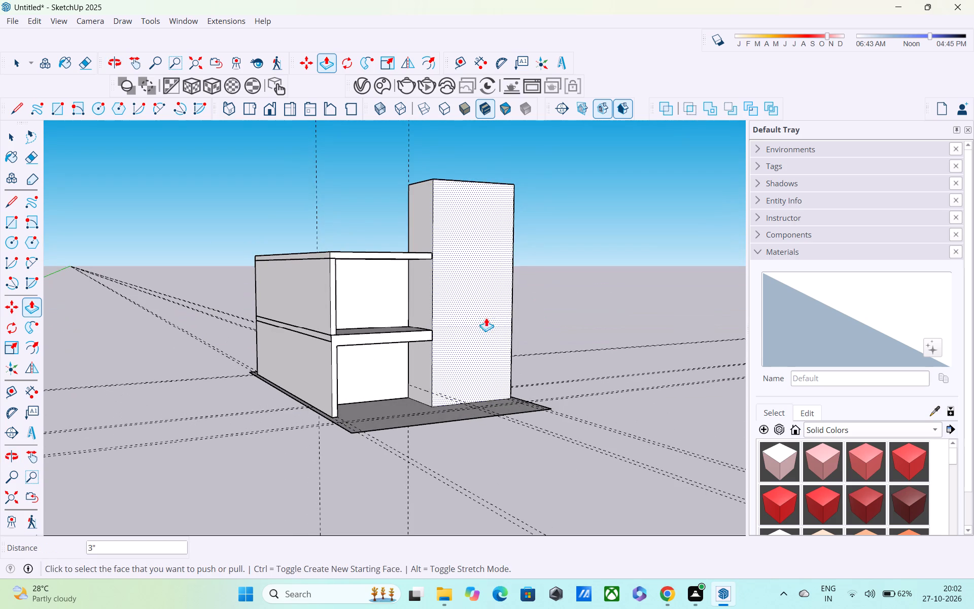
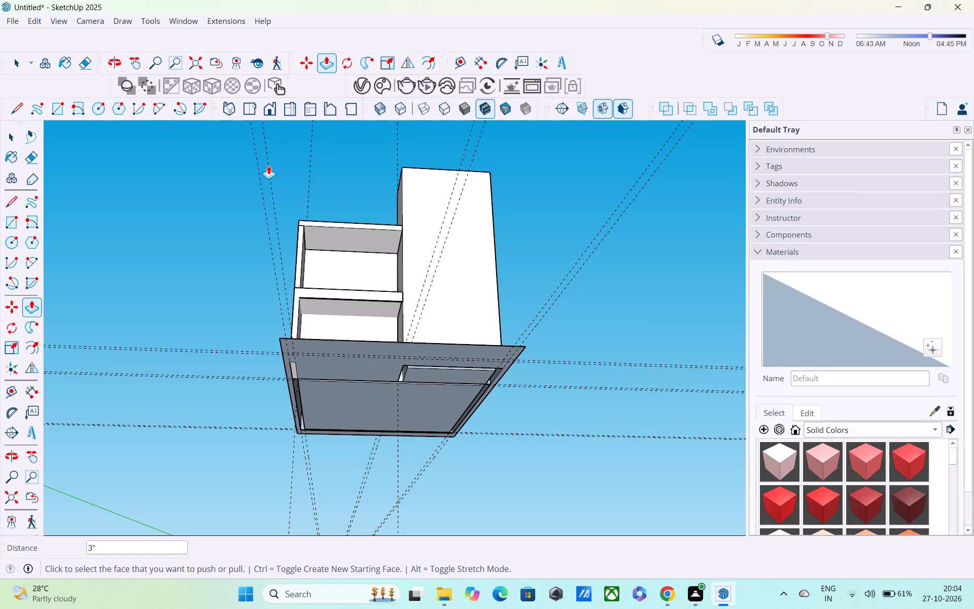
Examine the house's massing from underneath, the front and slightly above, including the extension's height against the two storeys.
{"action": "middle_click_drag", "start_coordinate": [416, 249], "coordinate": [337, 340]}
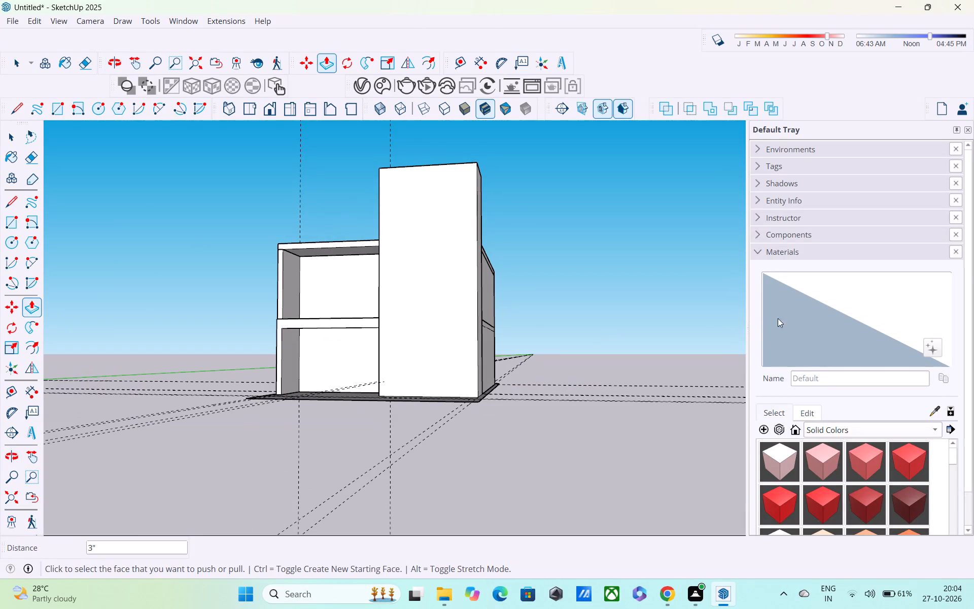
{"action": "middle_click_drag", "start_coordinate": [715, 224], "coordinate": [678, 133], "text": "shift"}
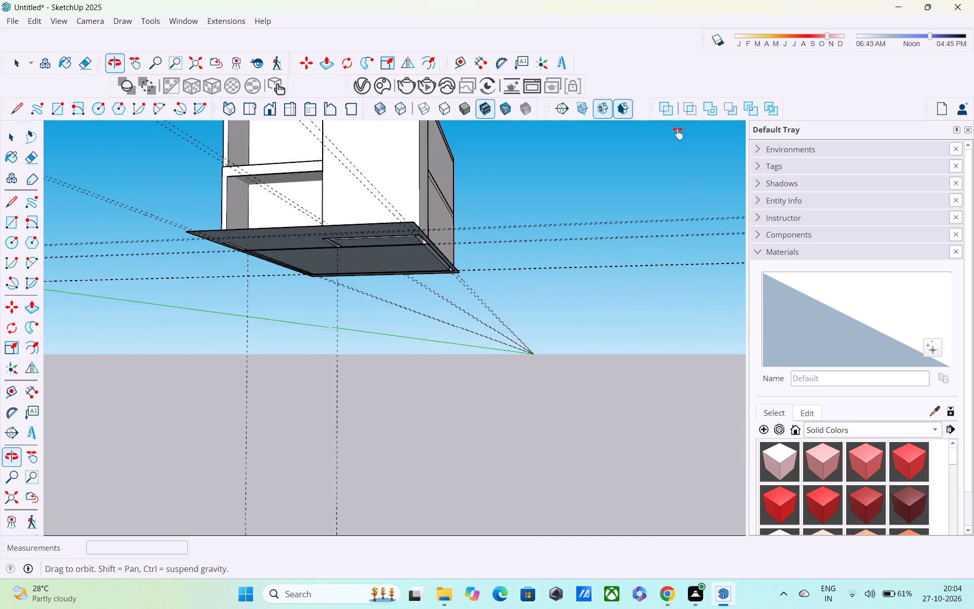
{"action": "middle_click_drag", "start_coordinate": [678, 133], "coordinate": [704, 256], "text": "shift"}
{"action": "scroll", "coordinate": [403, 326], "scroll_direction": "down", "scroll_amount": 3}
{"action": "middle_click_drag", "start_coordinate": [390, 316], "coordinate": [361, 210], "text": "shift"}
{"action": "middle_click_drag", "start_coordinate": [396, 227], "coordinate": [389, 273]}
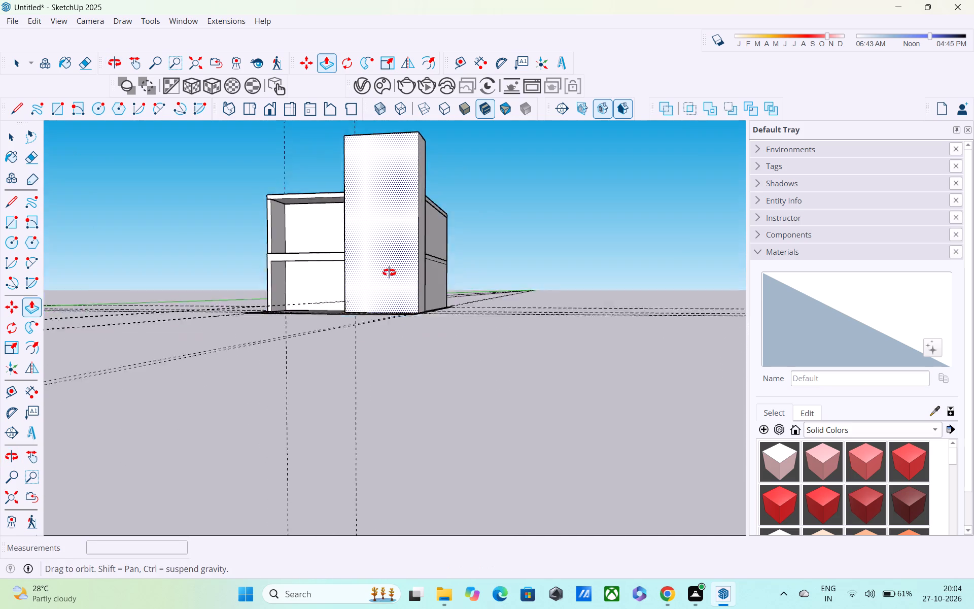
{"action": "middle_click_drag", "start_coordinate": [389, 273], "coordinate": [355, 306]}
{"action": "scroll", "coordinate": [351, 156], "scroll_direction": "down", "scroll_amount": 2}
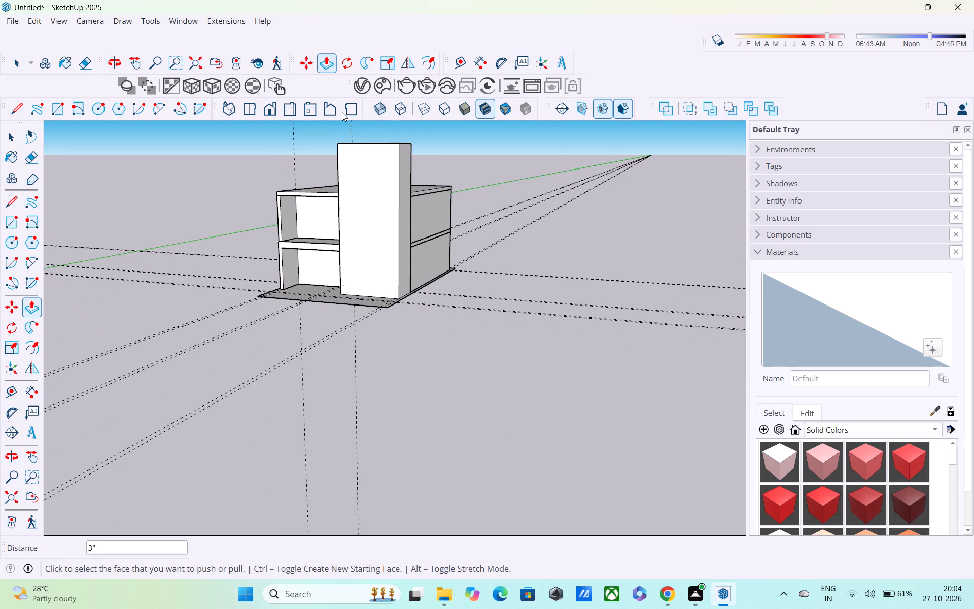
{"action": "scroll", "coordinate": [338, 101], "scroll_direction": "down", "scroll_amount": 3}
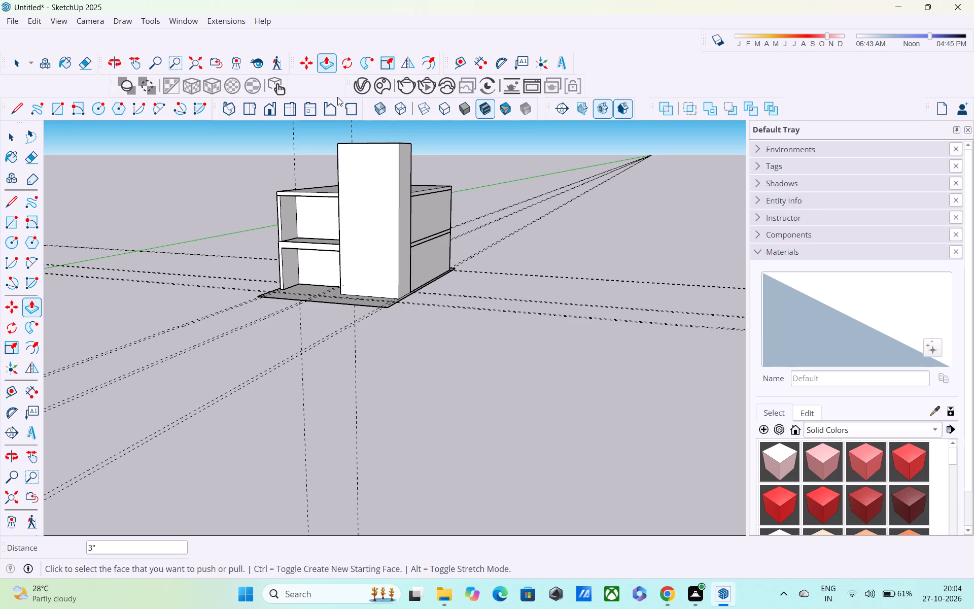
{"action": "scroll", "coordinate": [337, 97], "scroll_direction": "down", "scroll_amount": 5}
Examine the full-height extension's front and side faces from both front corners, including its alignment with the slab bands.
{"action": "scroll", "coordinate": [382, 240], "scroll_direction": "up", "scroll_amount": 1}
{"action": "middle_click_drag", "start_coordinate": [366, 240], "coordinate": [333, 181]}
{"action": "scroll", "coordinate": [408, 238], "scroll_direction": "up", "scroll_amount": 1}
{"action": "middle_click_drag", "start_coordinate": [400, 238], "coordinate": [345, 243]}
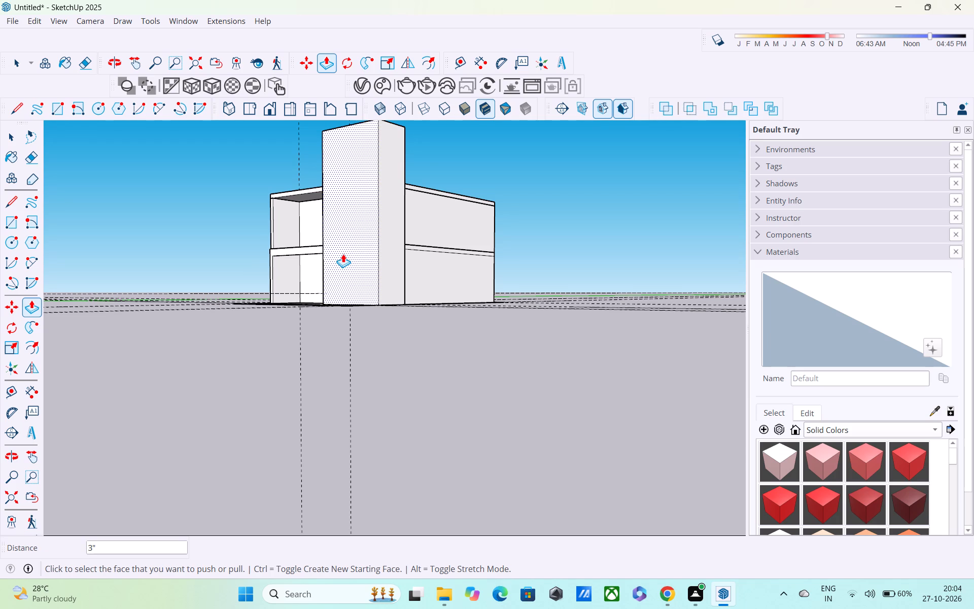
{"action": "scroll", "coordinate": [343, 254], "scroll_direction": "down", "scroll_amount": 2}
{"action": "middle_click_drag", "start_coordinate": [344, 250], "coordinate": [347, 241]}
{"action": "scroll", "coordinate": [352, 248], "scroll_direction": "up", "scroll_amount": 4}
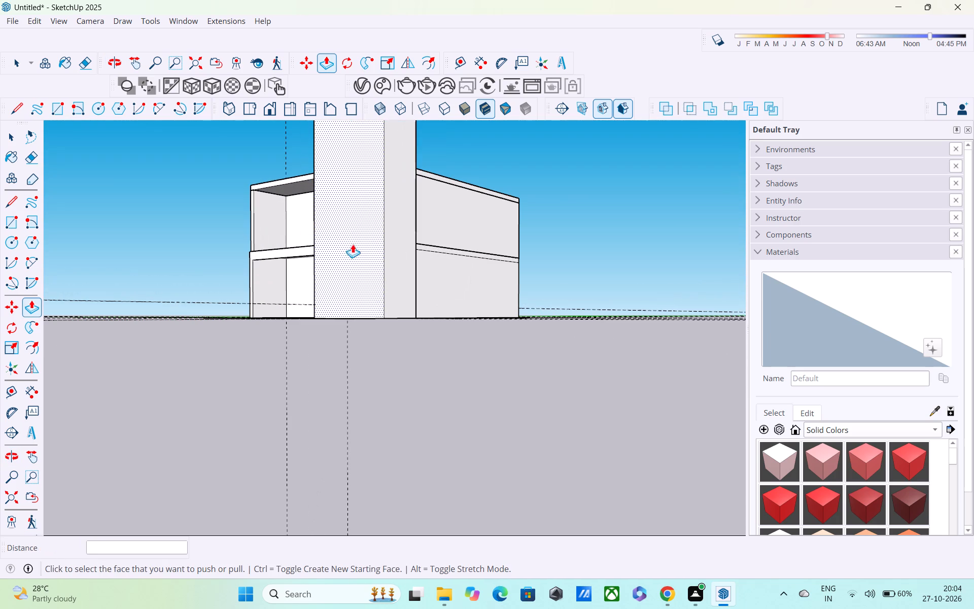
{"action": "scroll", "coordinate": [350, 244], "scroll_direction": "down", "scroll_amount": 3}
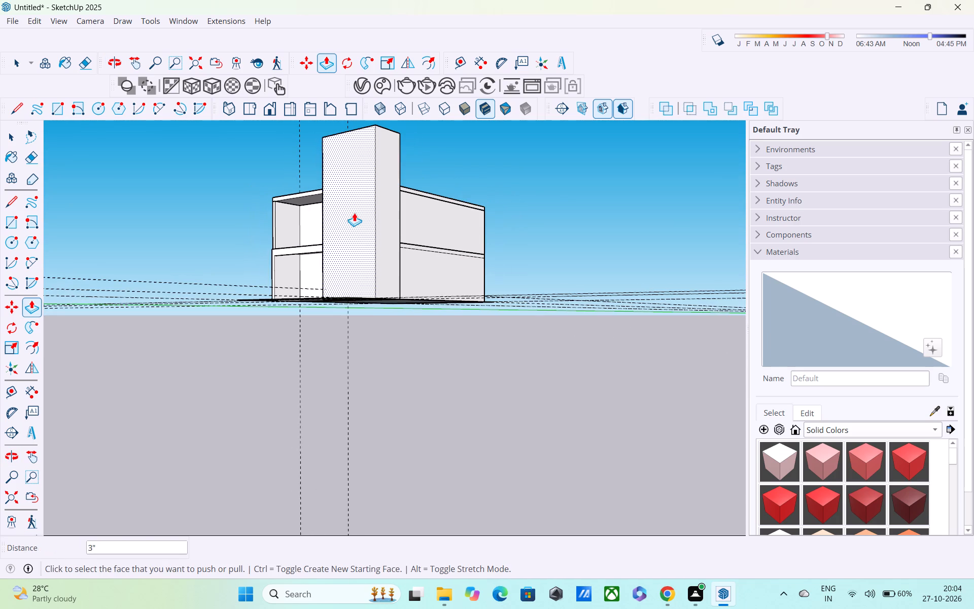
{"action": "middle_click_drag", "start_coordinate": [354, 212], "coordinate": [231, 329]}
{"action": "scroll", "coordinate": [284, 258], "scroll_direction": "up", "scroll_amount": 3}
{"action": "middle_click_drag", "start_coordinate": [332, 241], "coordinate": [333, 241]}
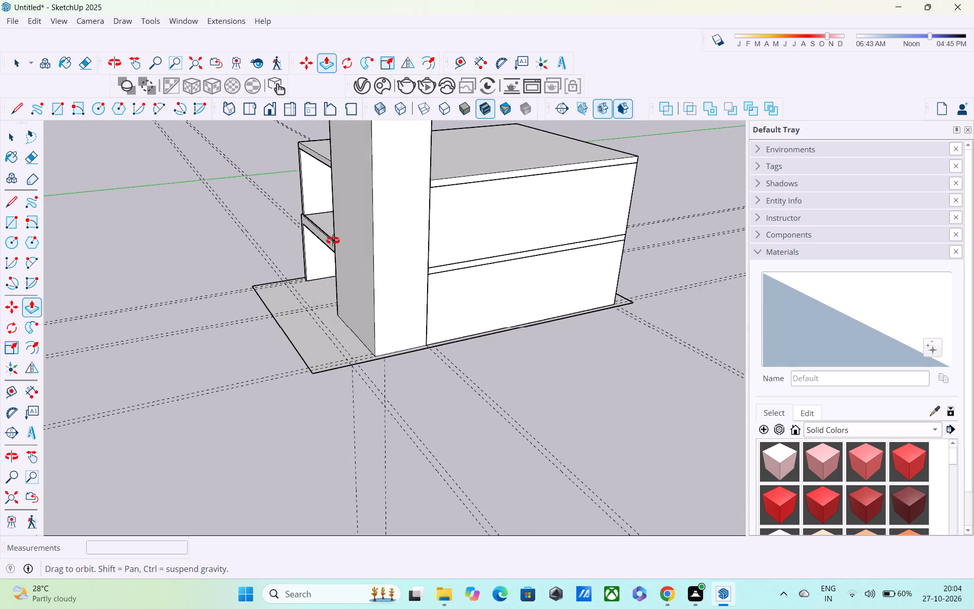
{"action": "middle_click_drag", "start_coordinate": [333, 241], "coordinate": [466, 163]}
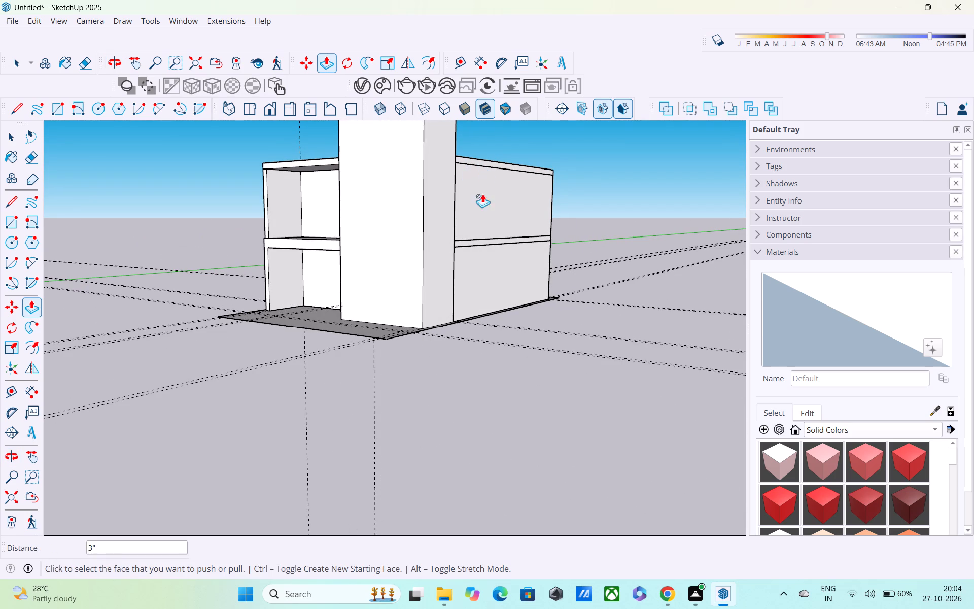
{"action": "scroll", "coordinate": [476, 223], "scroll_direction": "up", "scroll_amount": 1, "text": "shift"}
{"action": "middle_click_drag", "start_coordinate": [476, 225], "coordinate": [603, 302], "text": "shift"}
{"action": "middle_click_drag", "start_coordinate": [551, 290], "coordinate": [446, 258]}
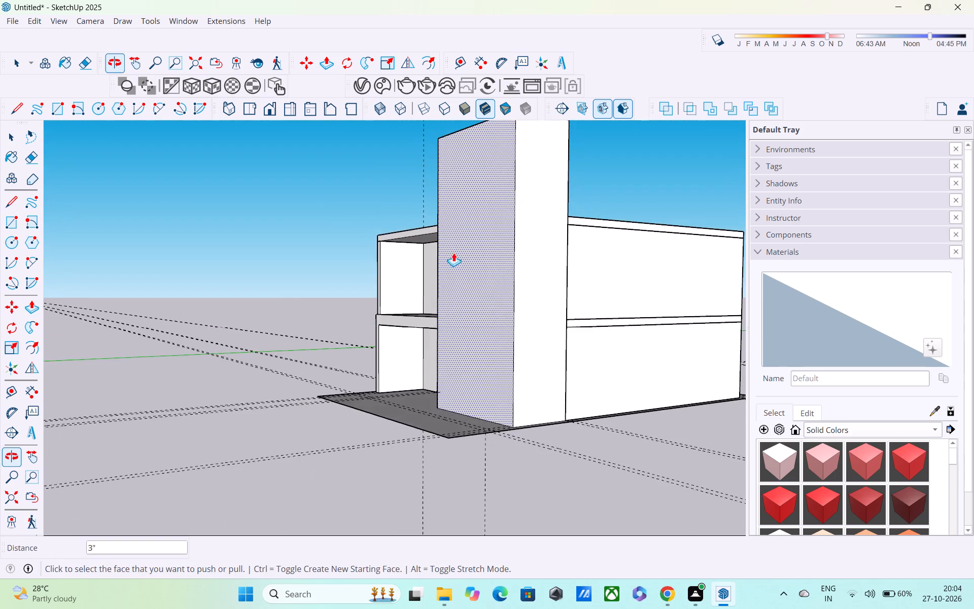
{"action": "scroll", "coordinate": [513, 265], "scroll_direction": "up", "scroll_amount": 3}
{"action": "middle_click_drag", "start_coordinate": [514, 270], "coordinate": [537, 341], "text": "shift"}
{"action": "scroll", "coordinate": [527, 314], "scroll_direction": "down", "scroll_amount": 5}
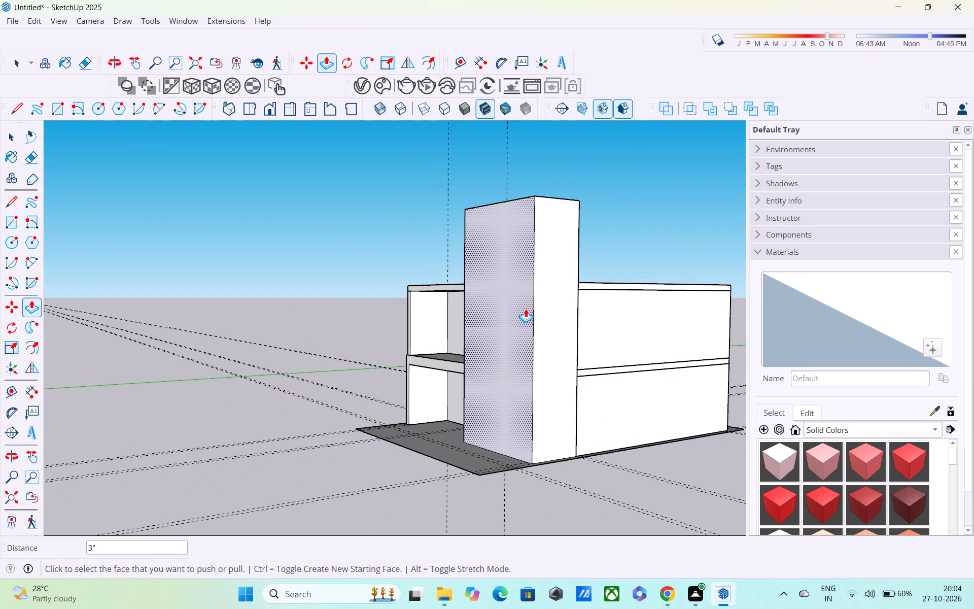
{"action": "scroll", "coordinate": [526, 309], "scroll_direction": "down", "scroll_amount": 1}
{"action": "middle_click_drag", "start_coordinate": [497, 292], "coordinate": [418, 241], "text": "shift"}
{"action": "scroll", "coordinate": [454, 251], "scroll_direction": "down", "scroll_amount": 1}
{"action": "middle_click_drag", "start_coordinate": [463, 252], "coordinate": [649, 272]}
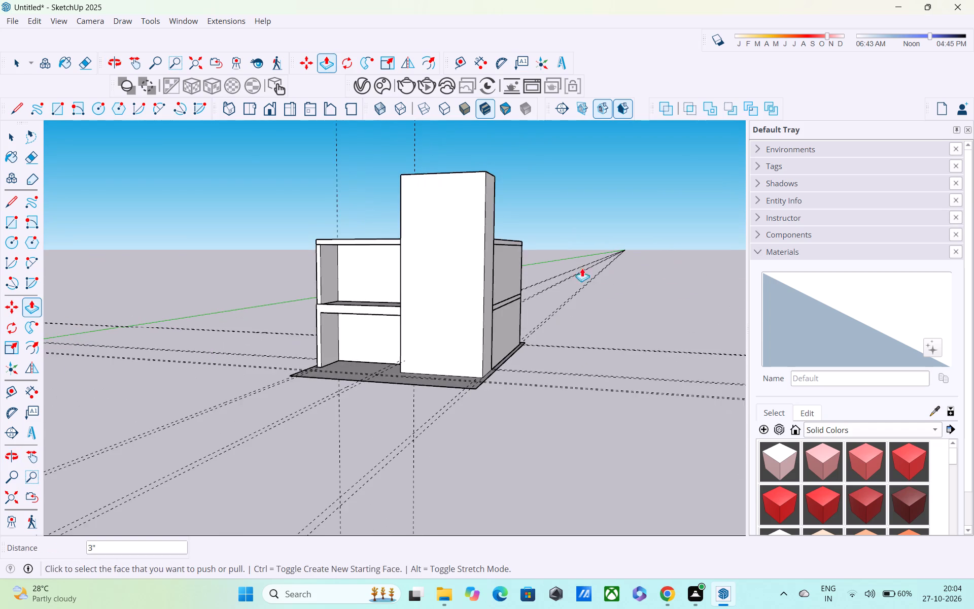
{"action": "middle_click_drag", "start_coordinate": [520, 287], "coordinate": [405, 293]}
{"action": "scroll", "coordinate": [399, 252], "scroll_direction": "up", "scroll_amount": 6}
{"action": "middle_click_drag", "start_coordinate": [435, 228], "coordinate": [419, 242], "text": "shift"}
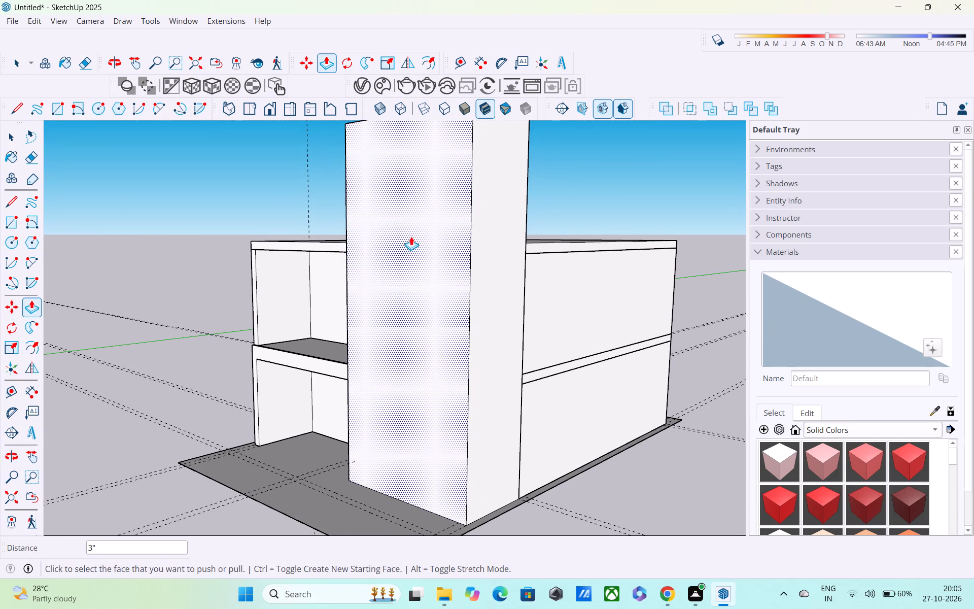
{"action": "middle_click_drag", "start_coordinate": [411, 236], "coordinate": [441, 280], "text": "shift"}
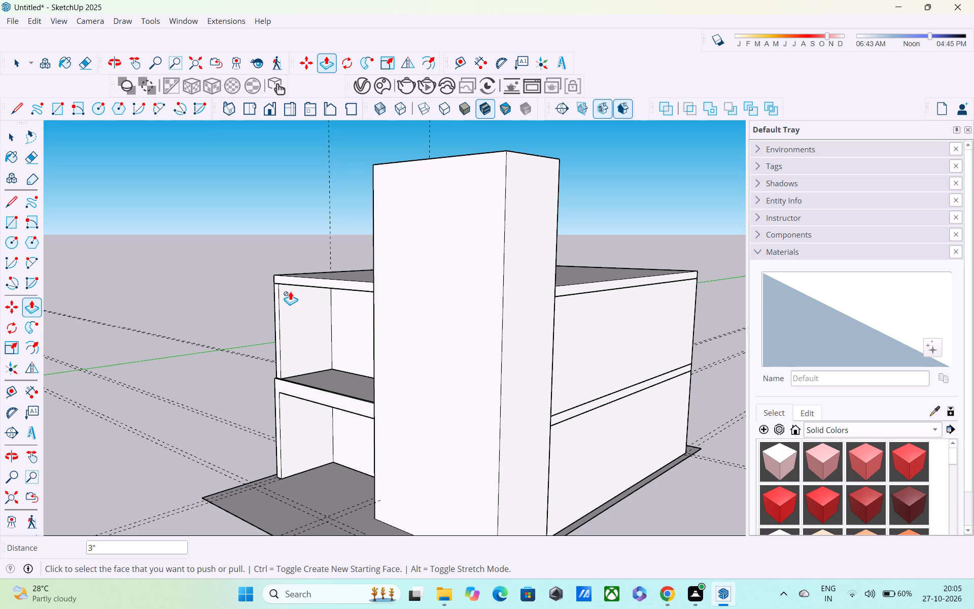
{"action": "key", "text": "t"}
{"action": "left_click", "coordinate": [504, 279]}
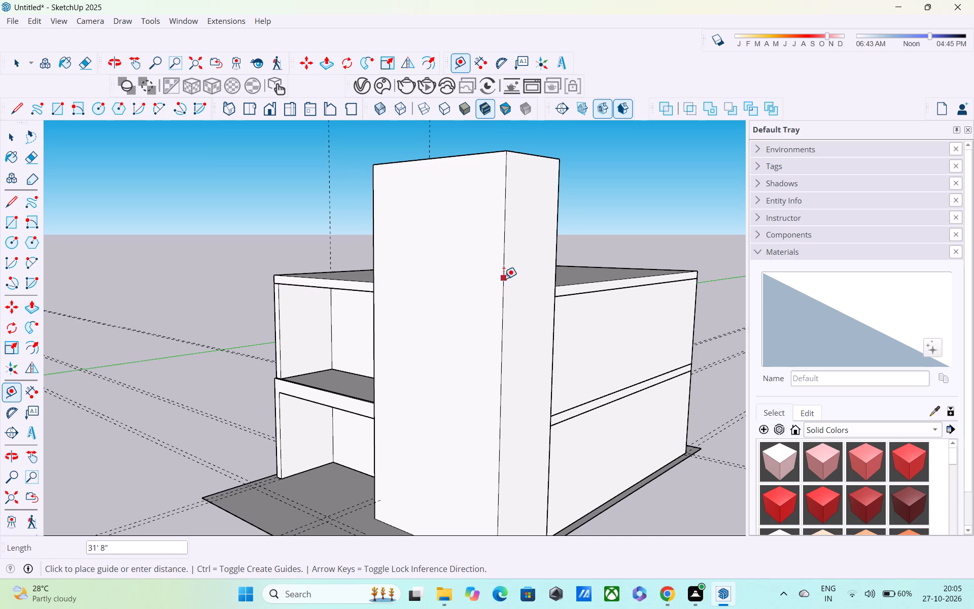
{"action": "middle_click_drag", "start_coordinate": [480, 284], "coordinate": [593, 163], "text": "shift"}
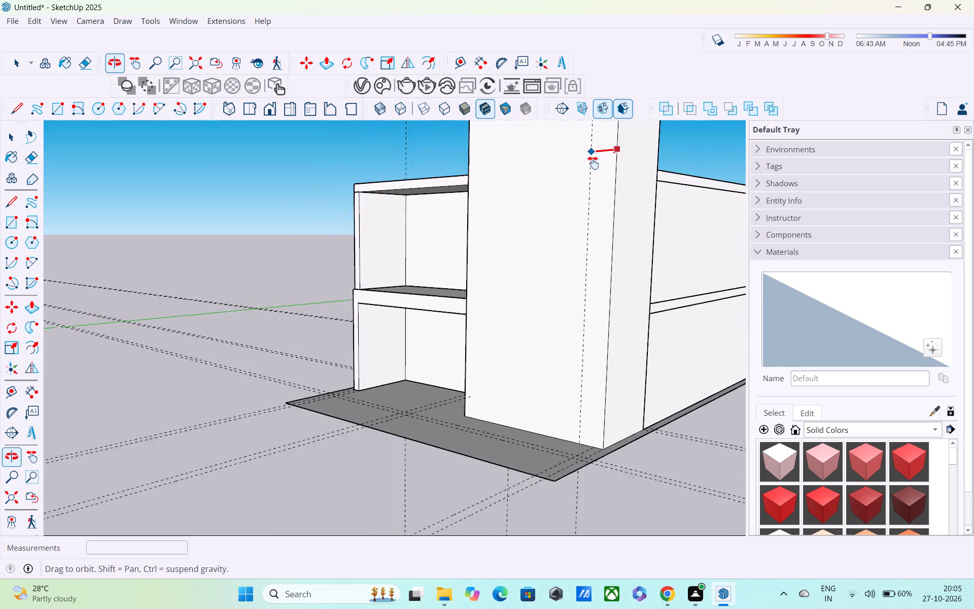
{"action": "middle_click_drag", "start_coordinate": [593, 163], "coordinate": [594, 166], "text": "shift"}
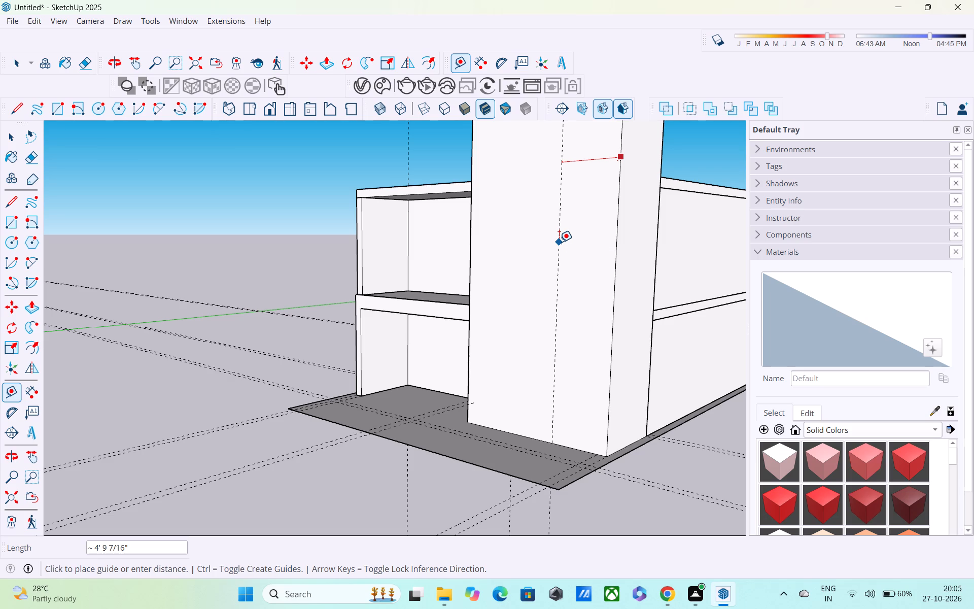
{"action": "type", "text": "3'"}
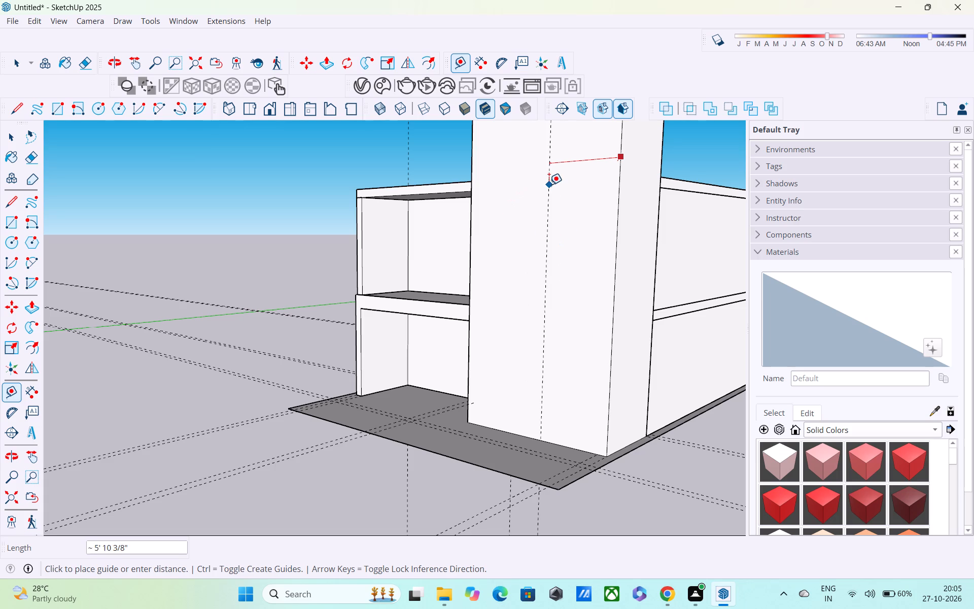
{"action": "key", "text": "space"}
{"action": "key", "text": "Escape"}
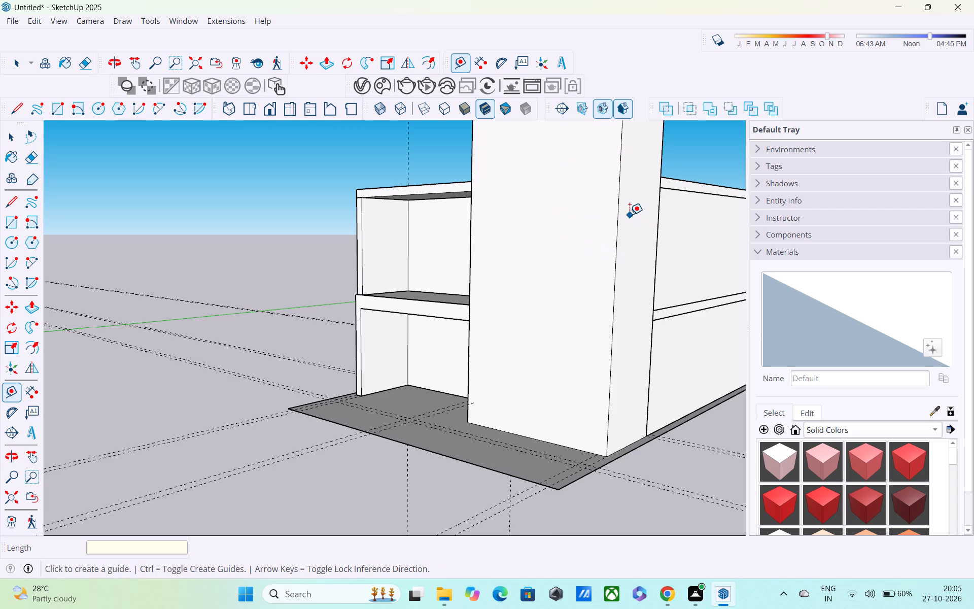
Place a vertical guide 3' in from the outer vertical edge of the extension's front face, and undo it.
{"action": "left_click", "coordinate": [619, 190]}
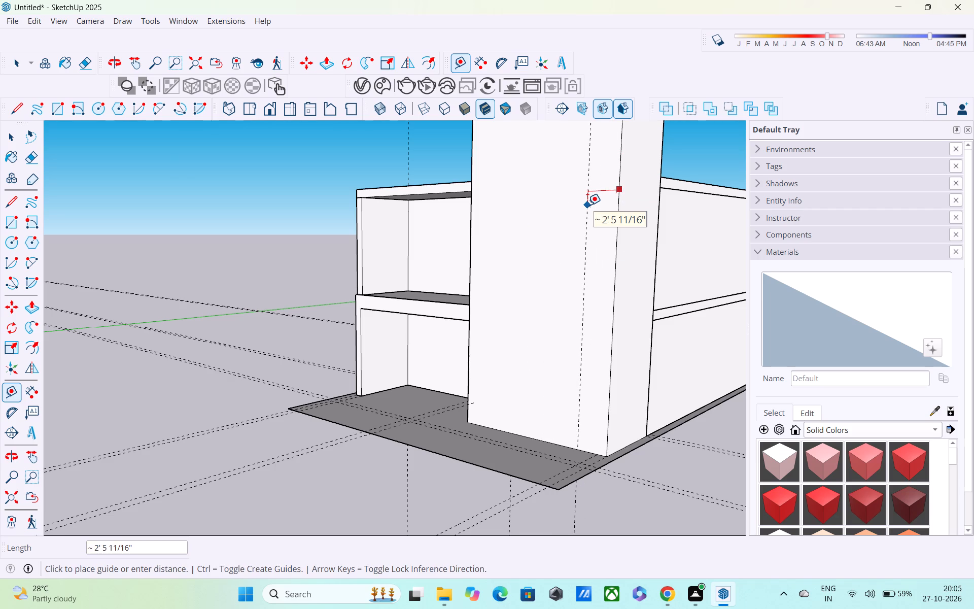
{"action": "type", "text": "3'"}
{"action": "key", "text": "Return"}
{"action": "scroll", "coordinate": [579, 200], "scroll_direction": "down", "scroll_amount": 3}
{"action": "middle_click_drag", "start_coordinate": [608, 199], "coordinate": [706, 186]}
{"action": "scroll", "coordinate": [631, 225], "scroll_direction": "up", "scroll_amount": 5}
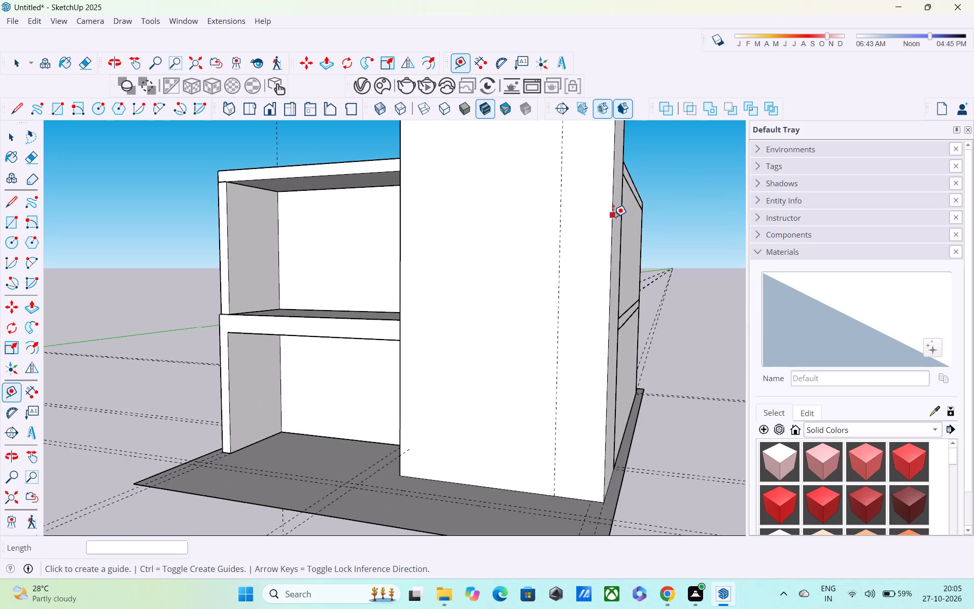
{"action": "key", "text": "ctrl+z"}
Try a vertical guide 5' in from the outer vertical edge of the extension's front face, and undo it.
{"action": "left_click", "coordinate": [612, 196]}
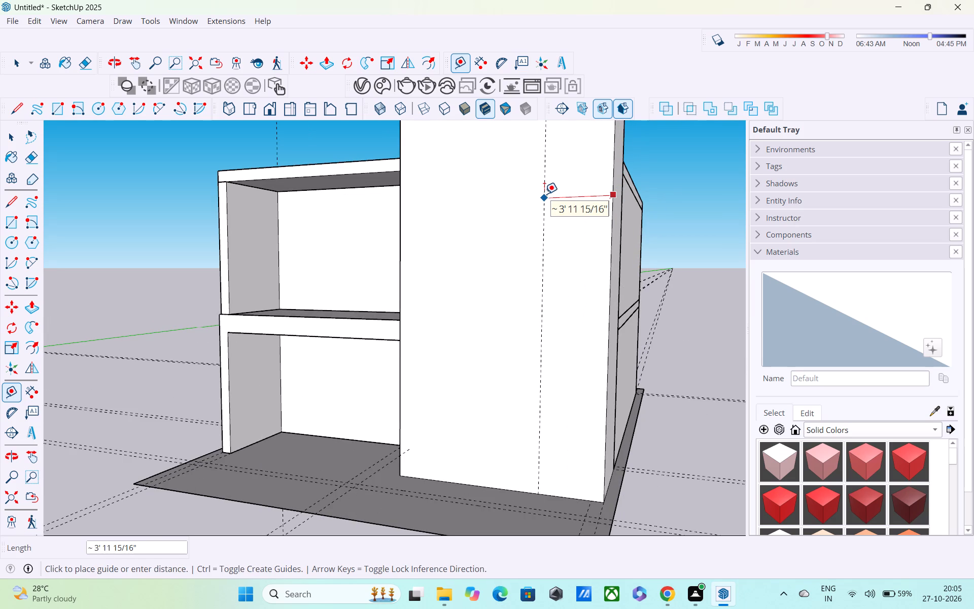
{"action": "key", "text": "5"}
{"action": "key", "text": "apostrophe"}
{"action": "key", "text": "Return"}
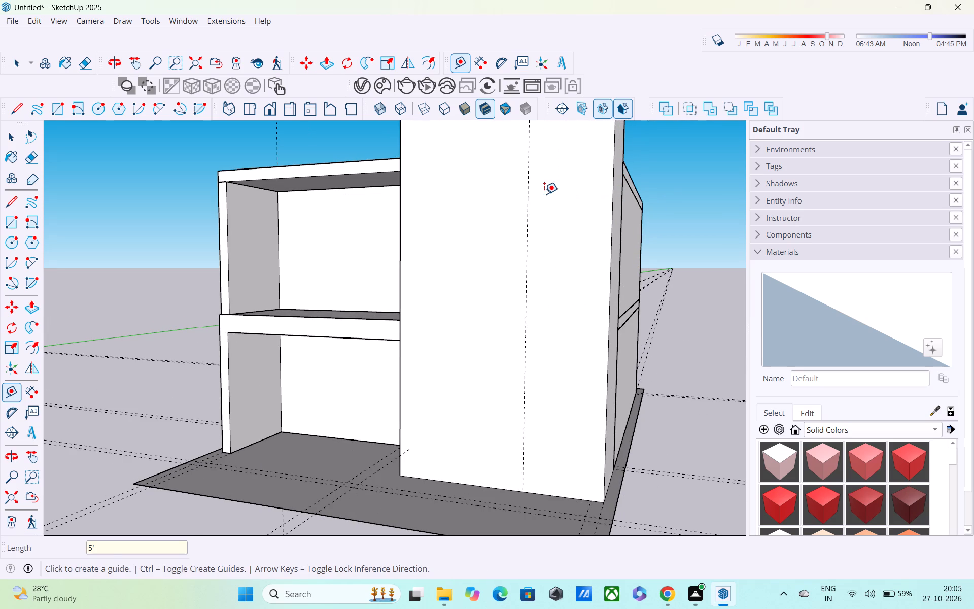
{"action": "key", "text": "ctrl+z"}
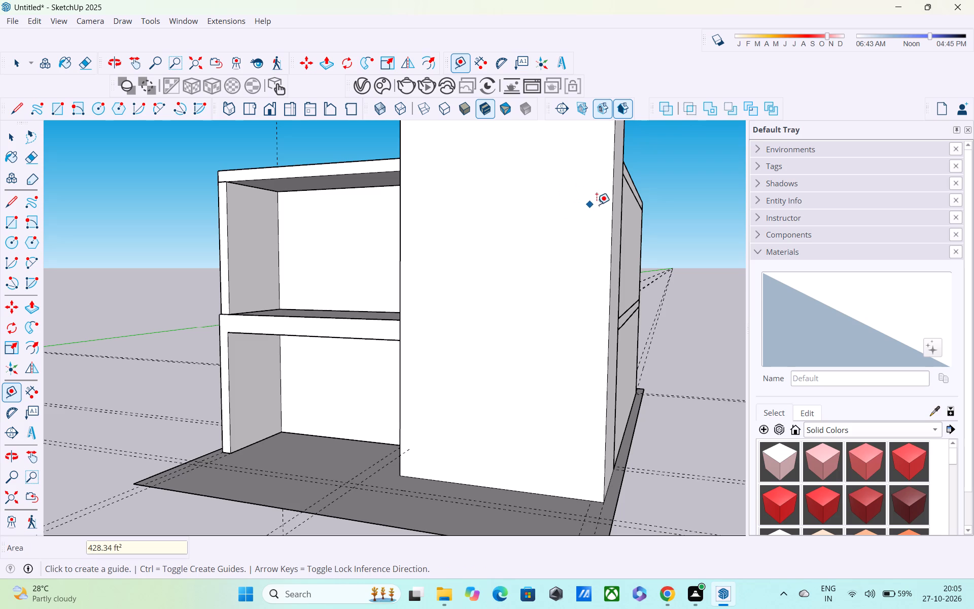
Place a vertical guide 3' in from the outer vertical edge of the full-height extension's front face.
{"action": "left_click", "coordinate": [610, 196]}
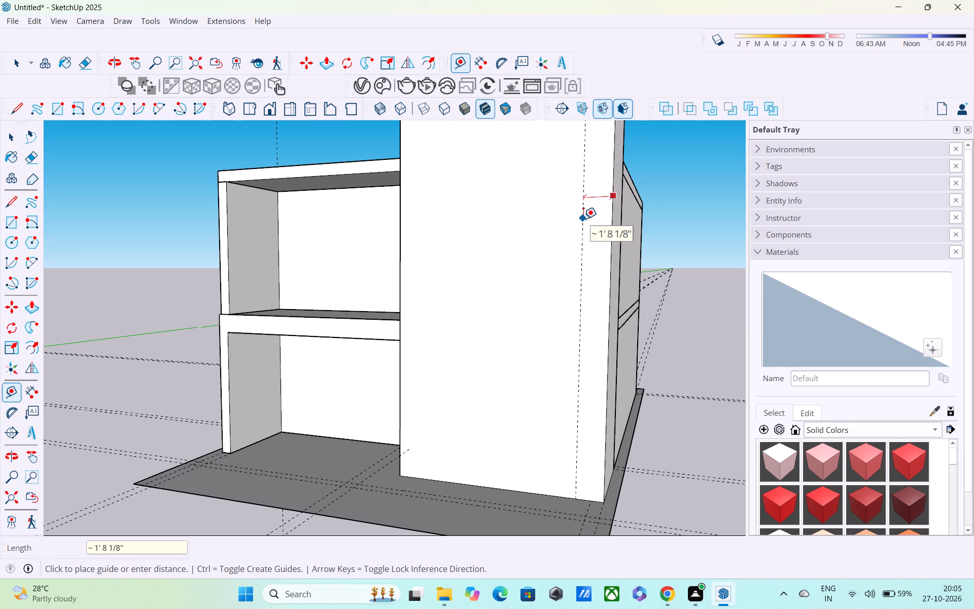
{"action": "type", "text": "3'"}
{"action": "key", "text": "Return"}
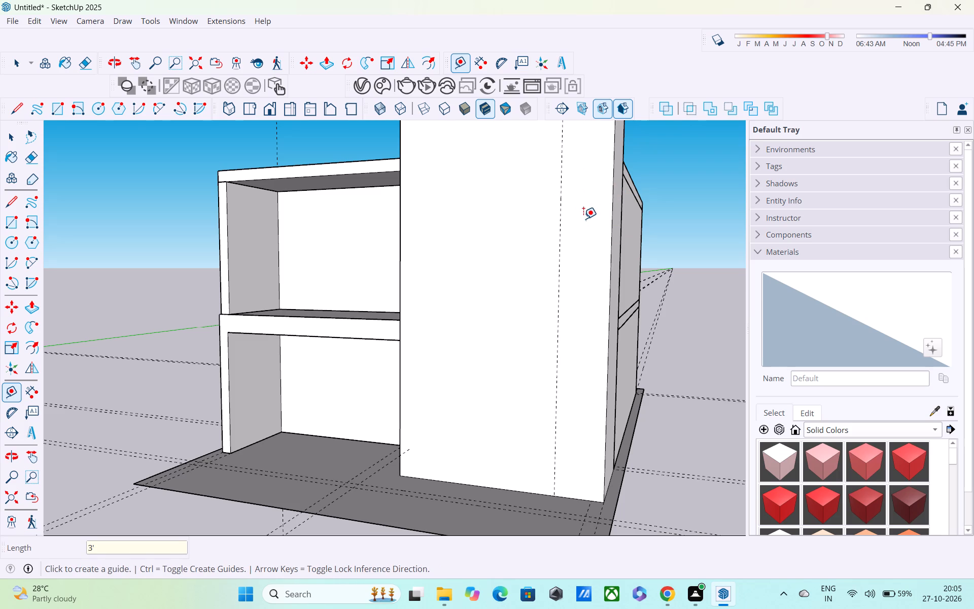
Place another vertical guide 9" in from the same outer vertical edge of the extension's front face.
{"action": "scroll", "coordinate": [583, 210], "scroll_direction": "down", "scroll_amount": 2}
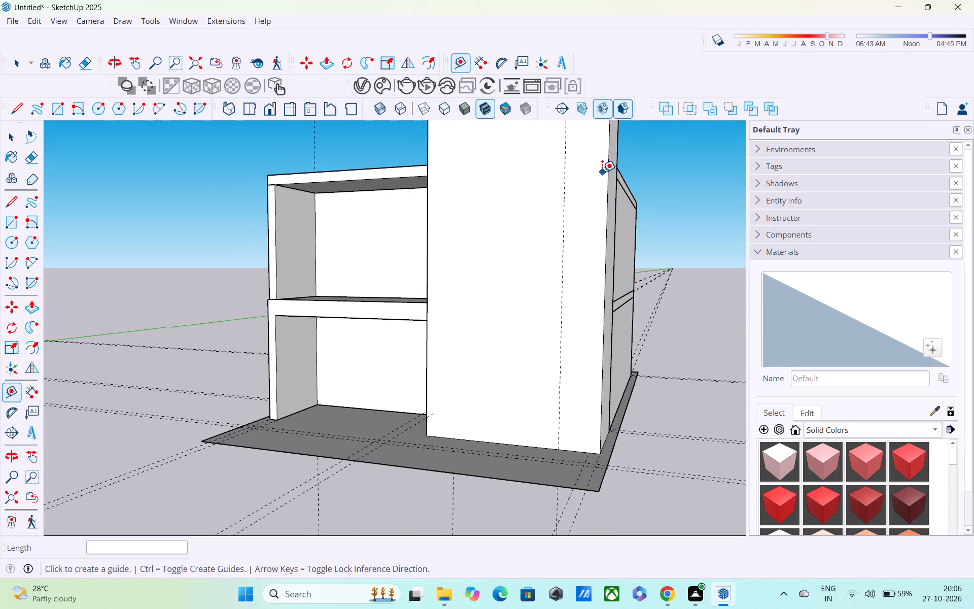
{"action": "left_click", "coordinate": [607, 180]}
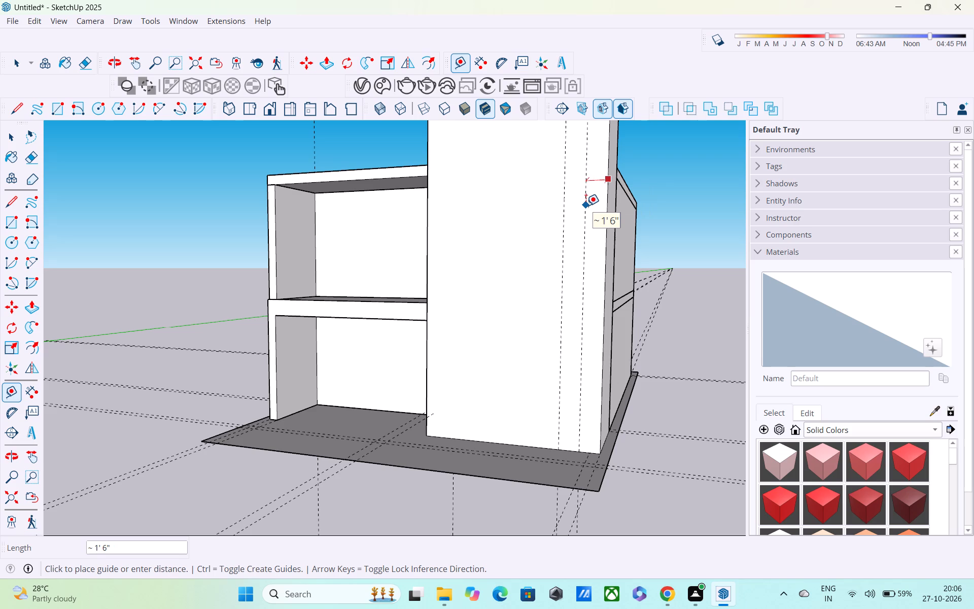
{"action": "type", "text": "9\""}
{"action": "key", "text": "Return"}
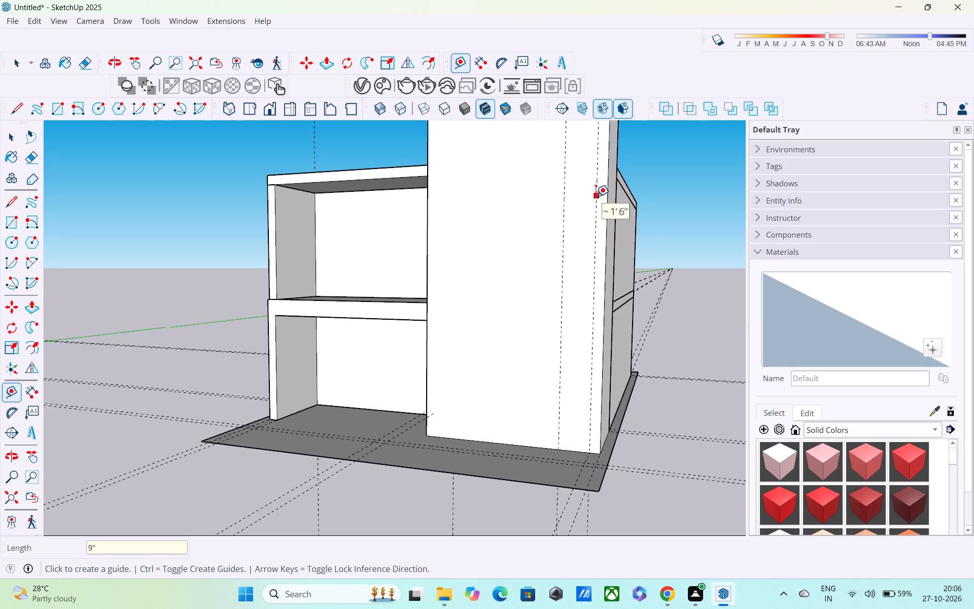
Place a third vertical guide on the extension's front face, offset 3' inward from the 9" guide.
{"action": "left_click", "coordinate": [596, 196]}
{"action": "type", "text": "3'"}
{"action": "key", "text": "Return"}
{"action": "scroll", "coordinate": [542, 210], "scroll_direction": "down", "scroll_amount": 4}
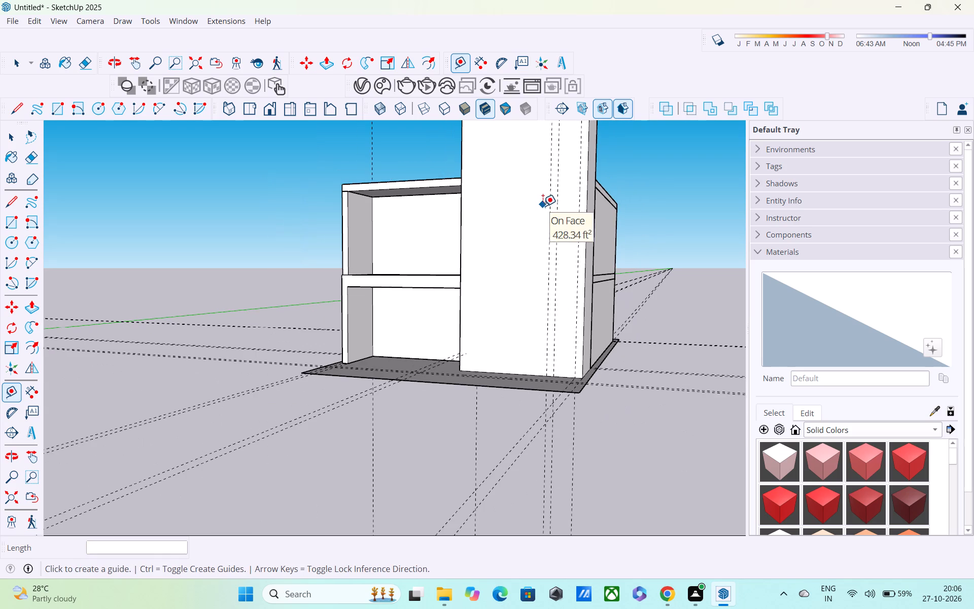
{"action": "middle_click_drag", "start_coordinate": [541, 211], "coordinate": [520, 323], "text": "shift"}
{"action": "middle_click_drag", "start_coordinate": [560, 246], "coordinate": [659, 209]}
{"action": "scroll", "coordinate": [558, 317], "scroll_direction": "up", "scroll_amount": 6}
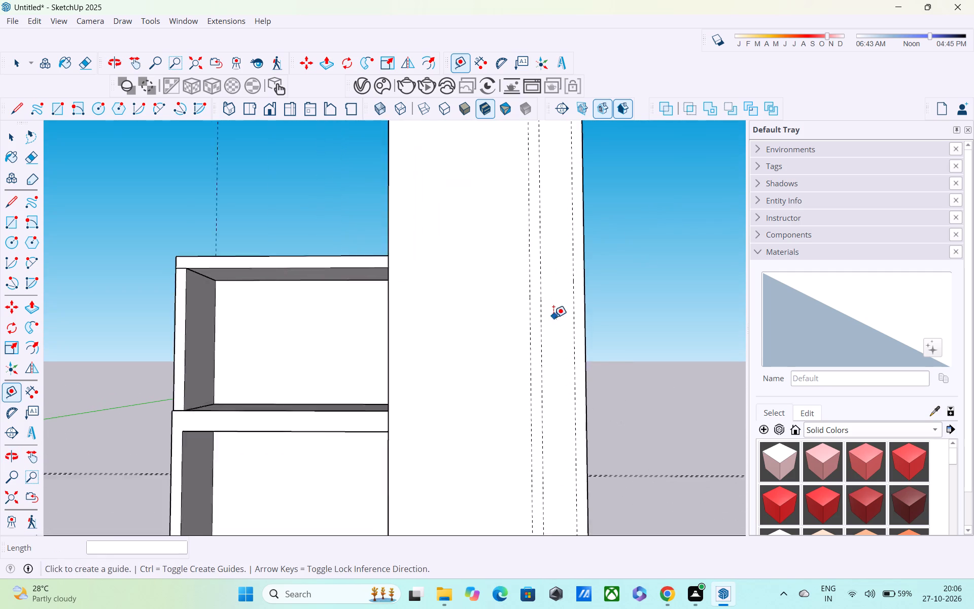
{"action": "scroll", "coordinate": [538, 313], "scroll_direction": "down", "scroll_amount": 2}
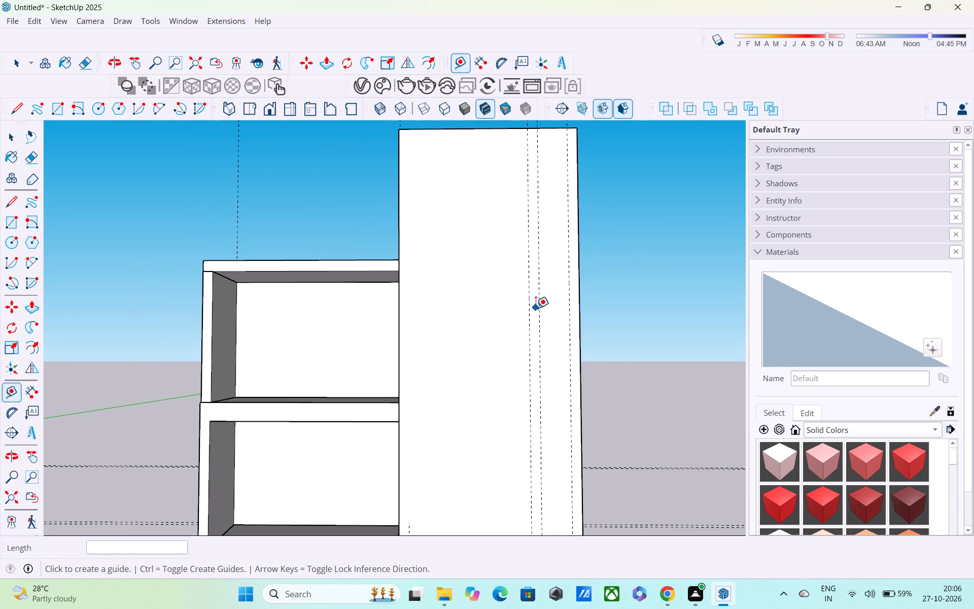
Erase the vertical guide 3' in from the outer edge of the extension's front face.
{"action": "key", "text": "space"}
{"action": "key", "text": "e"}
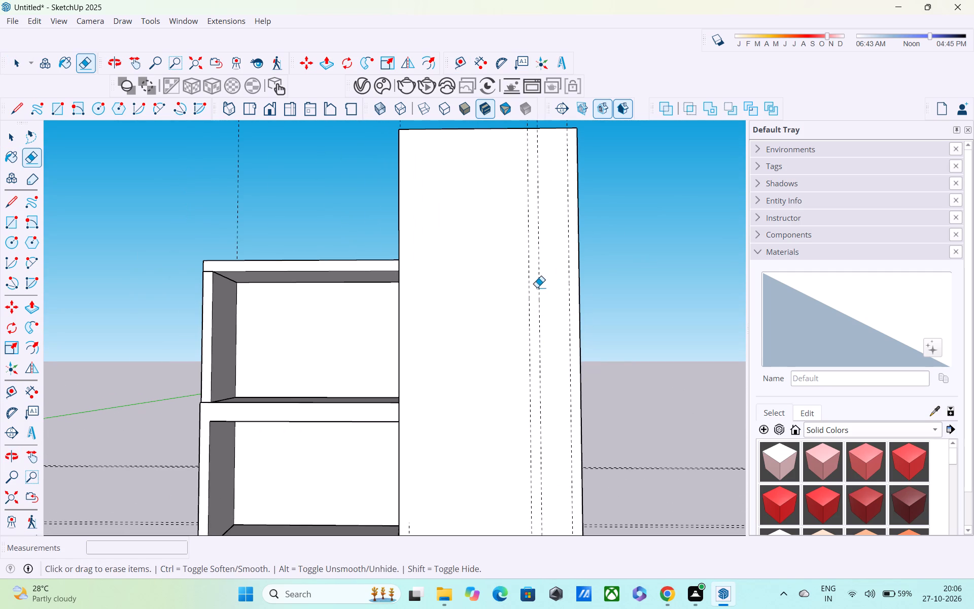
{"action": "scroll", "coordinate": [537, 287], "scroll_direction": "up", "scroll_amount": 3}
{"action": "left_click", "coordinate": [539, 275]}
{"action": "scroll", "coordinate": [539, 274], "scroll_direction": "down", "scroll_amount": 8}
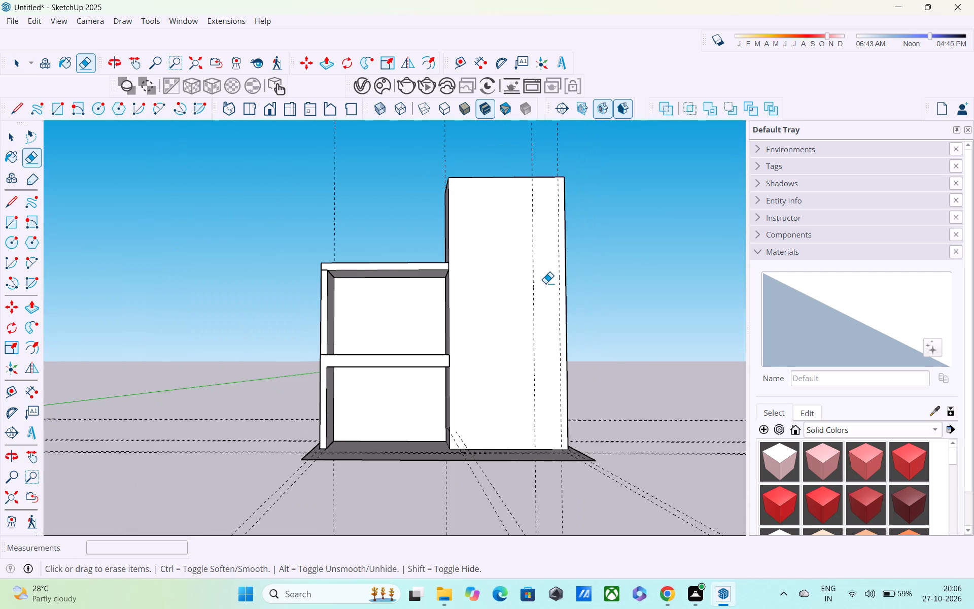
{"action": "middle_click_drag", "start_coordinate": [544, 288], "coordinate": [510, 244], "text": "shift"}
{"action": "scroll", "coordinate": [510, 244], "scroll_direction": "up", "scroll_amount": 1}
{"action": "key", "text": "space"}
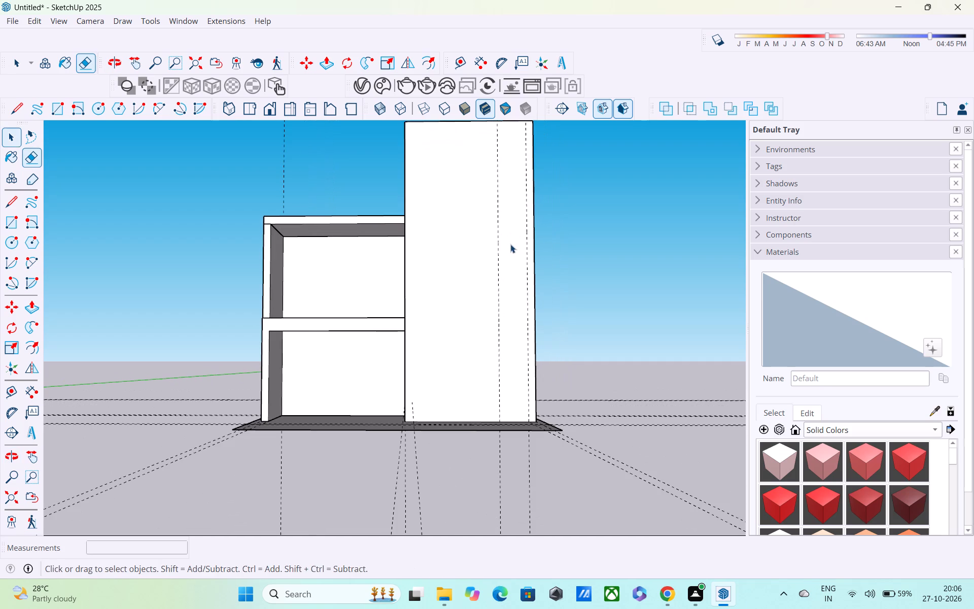
Undo the guide erasure, and undo all three vertical guides on the extension's front face.
{"action": "key", "text": "t"}
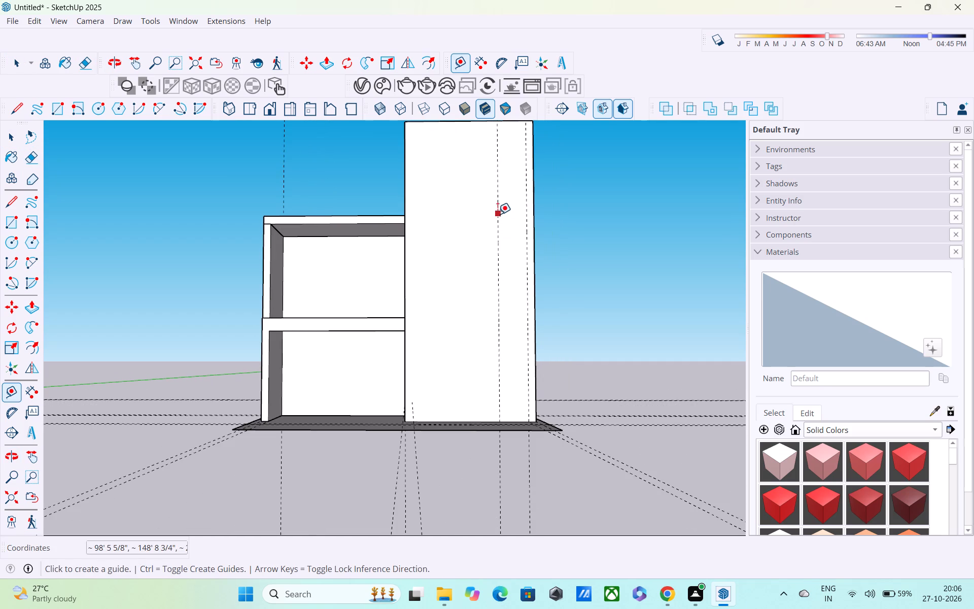
{"action": "left_click", "coordinate": [498, 214]}
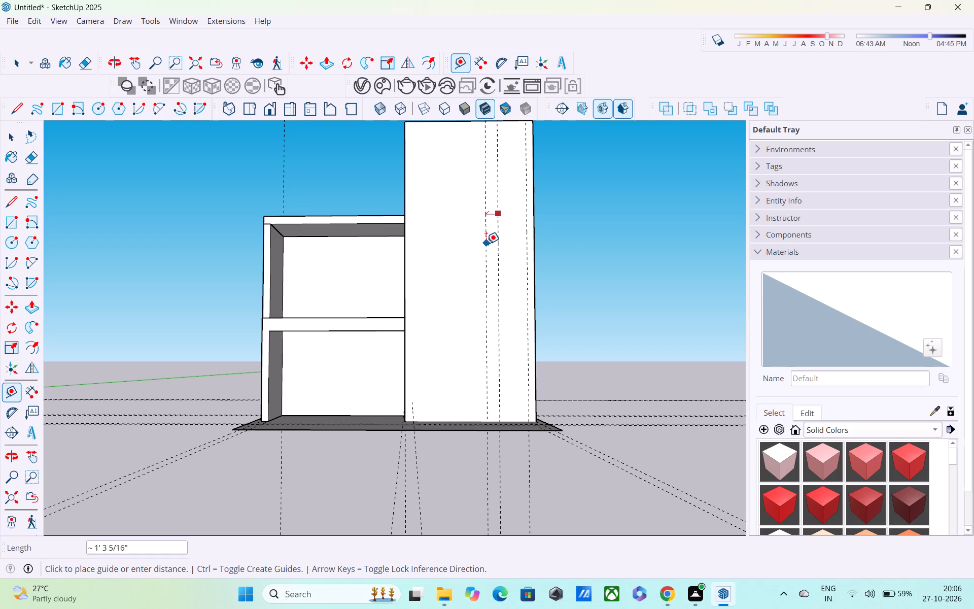
{"action": "key", "text": "ctrl+z"}
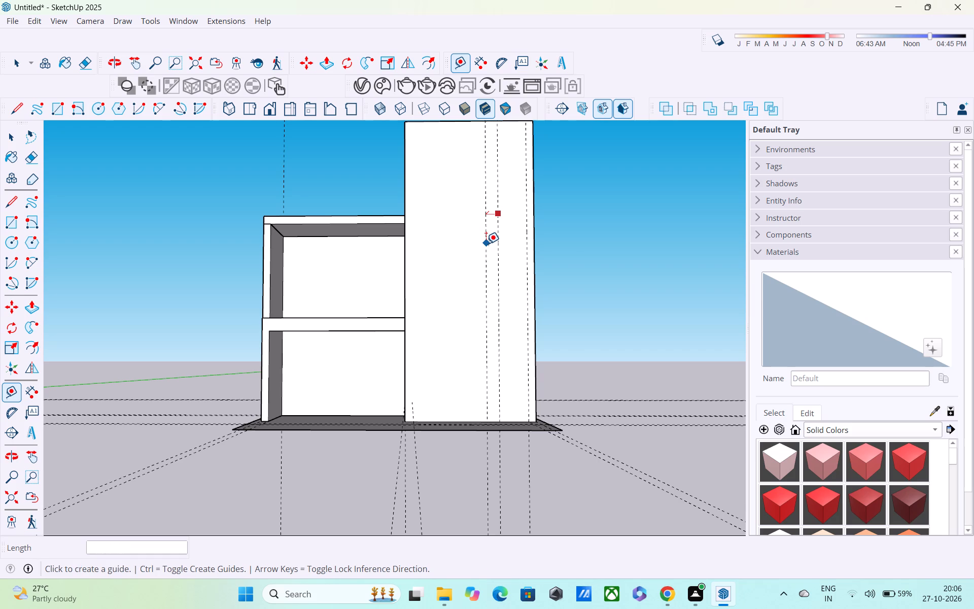
{"action": "key", "text": "ctrl+z"}
{"action": "key", "text": "Escape"}
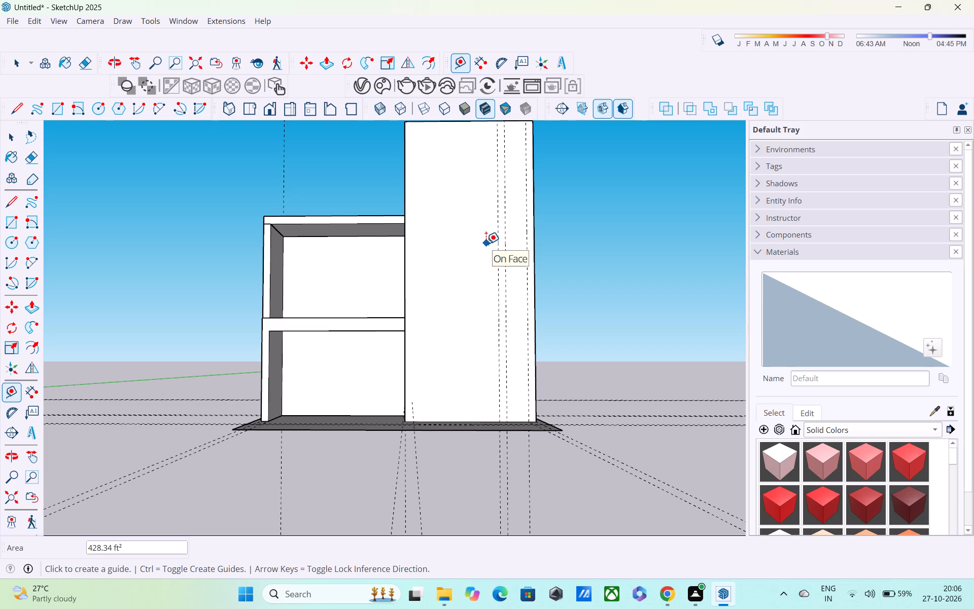
{"action": "key", "text": "ctrl+z"}
{"action": "key", "text": "ctrl+z"}
{"action": "key", "text": "ctrl+z"}
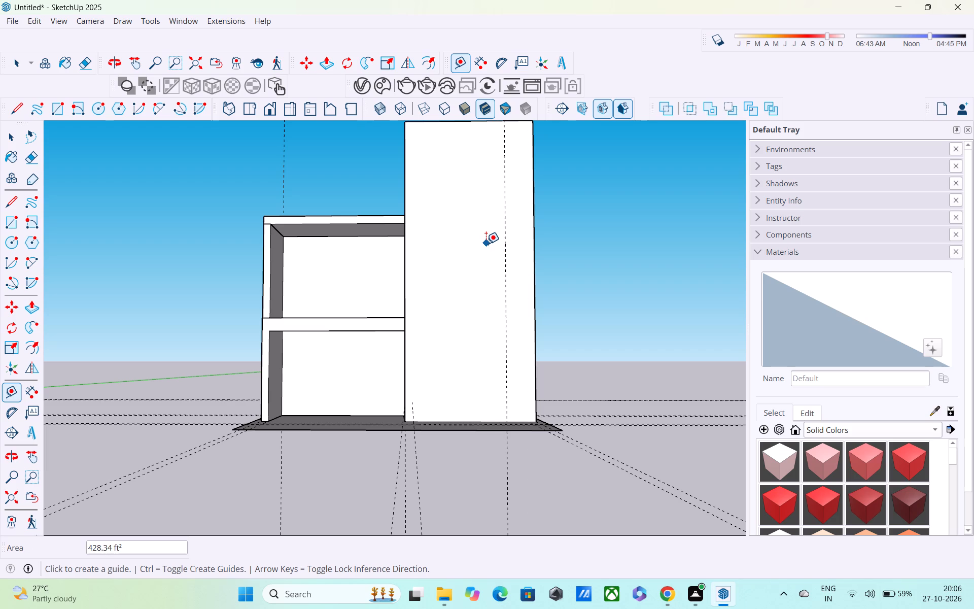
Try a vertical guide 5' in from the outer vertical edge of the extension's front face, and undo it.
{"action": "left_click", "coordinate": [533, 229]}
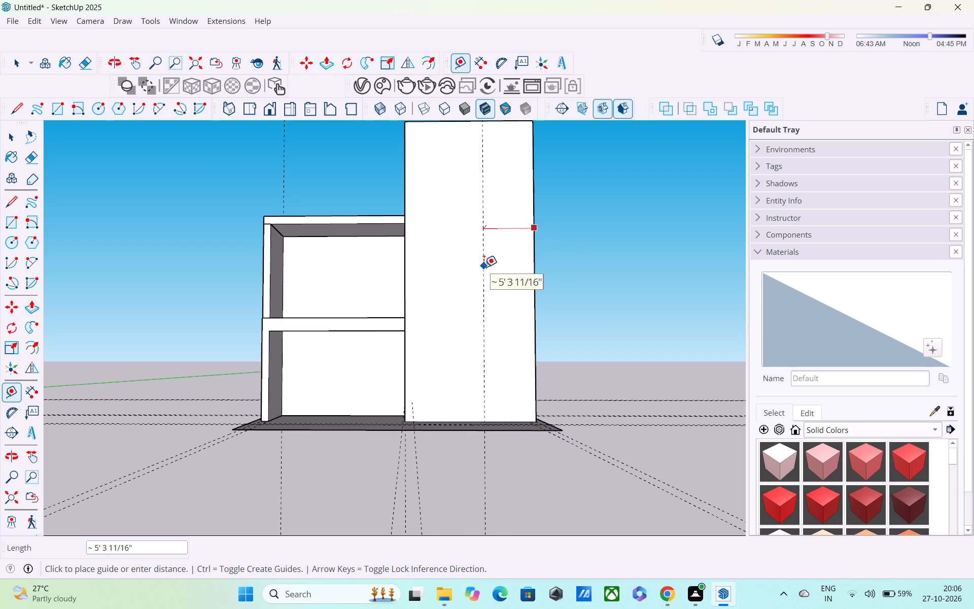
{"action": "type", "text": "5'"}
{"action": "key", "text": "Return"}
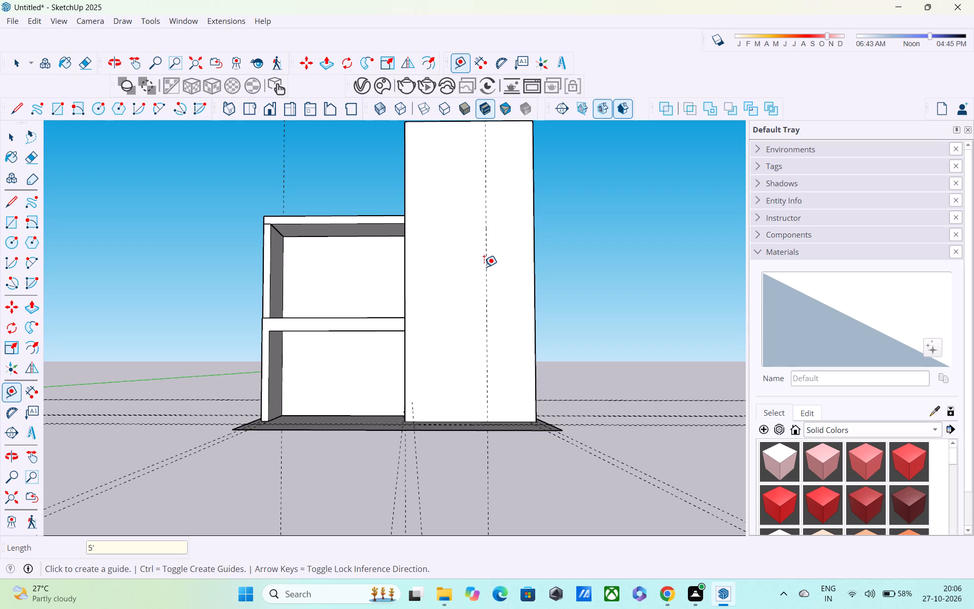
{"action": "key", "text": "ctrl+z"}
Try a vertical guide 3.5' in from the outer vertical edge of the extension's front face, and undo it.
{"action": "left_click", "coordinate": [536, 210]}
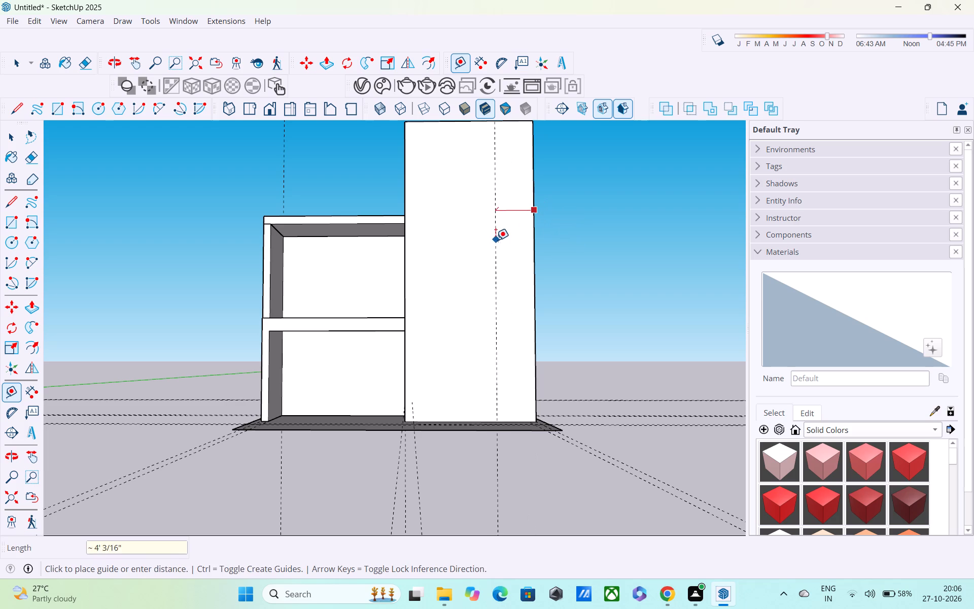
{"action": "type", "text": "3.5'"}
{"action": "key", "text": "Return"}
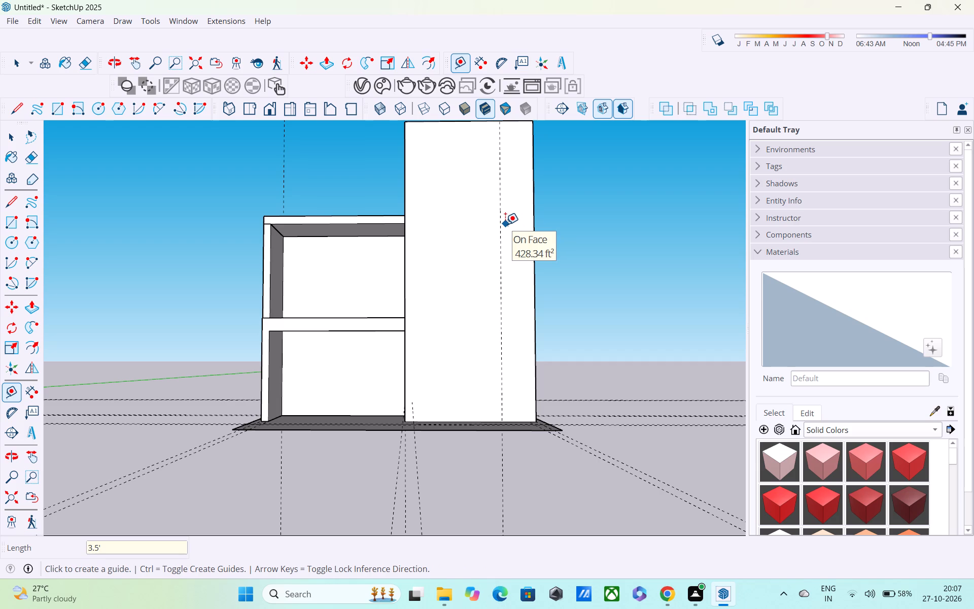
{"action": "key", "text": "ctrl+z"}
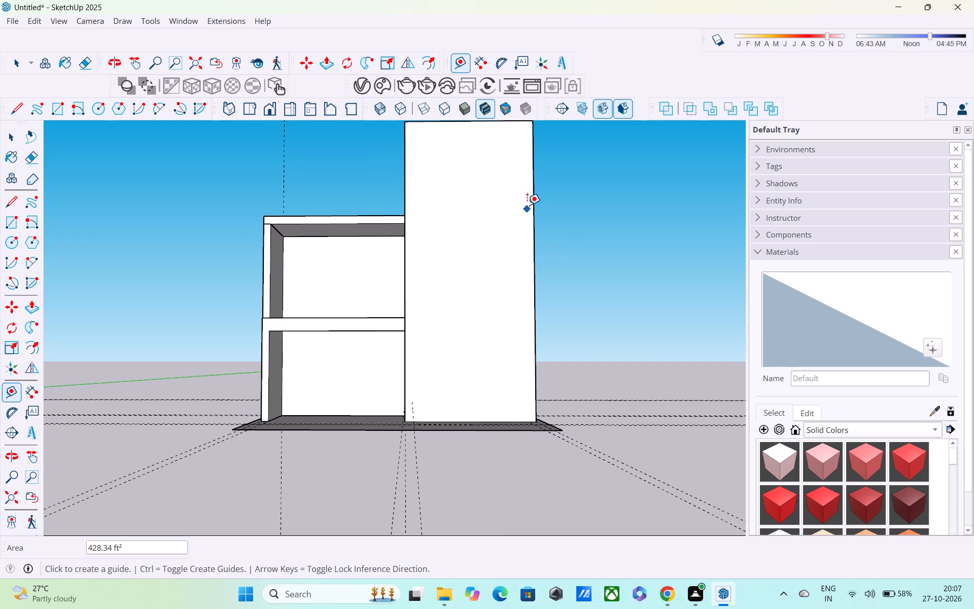
Place a vertical guide 9" in from the outer vertical edge of the extension's front face.
{"action": "left_click", "coordinate": [531, 183]}
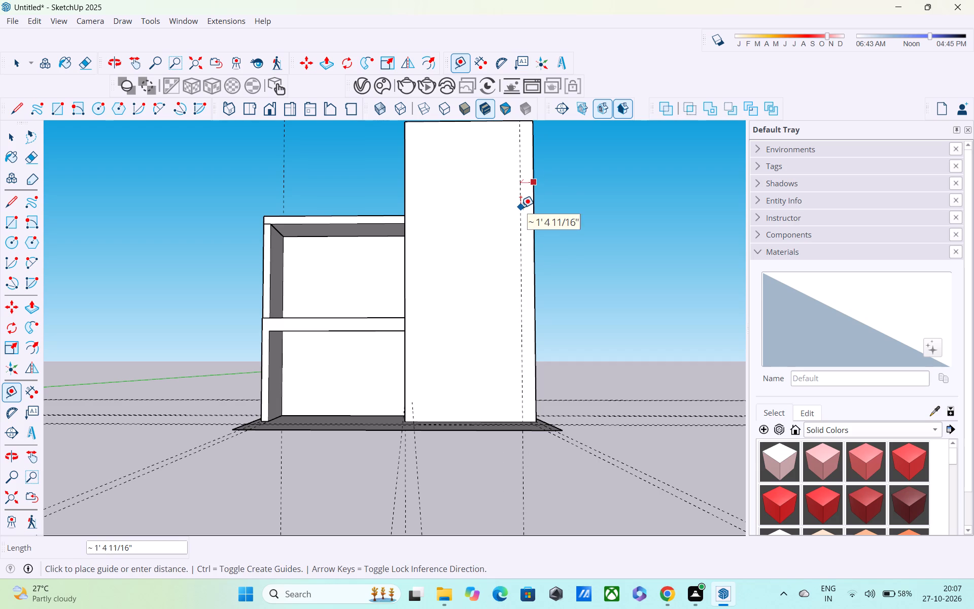
{"action": "type", "text": "9\""}
{"action": "key", "text": "Return"}
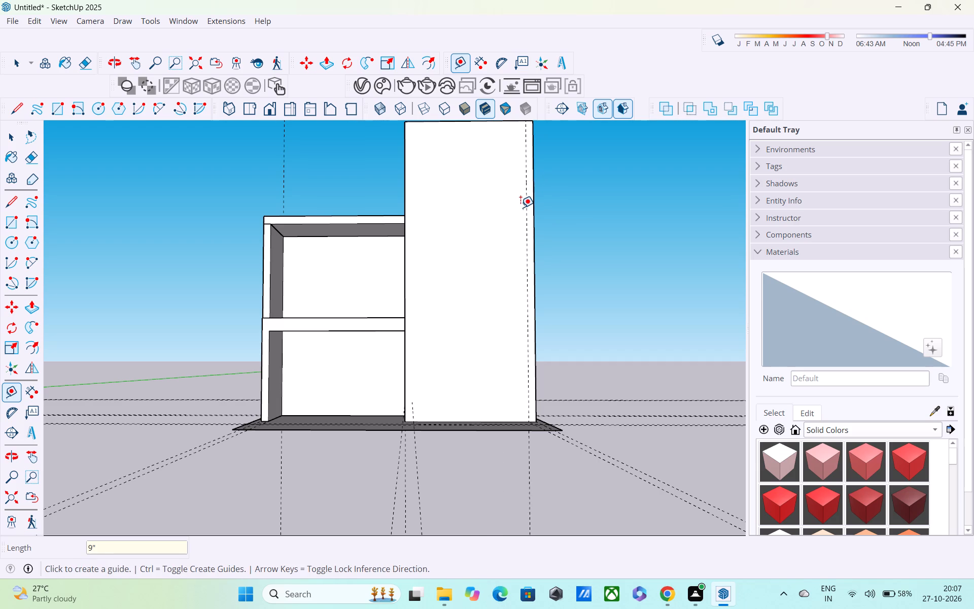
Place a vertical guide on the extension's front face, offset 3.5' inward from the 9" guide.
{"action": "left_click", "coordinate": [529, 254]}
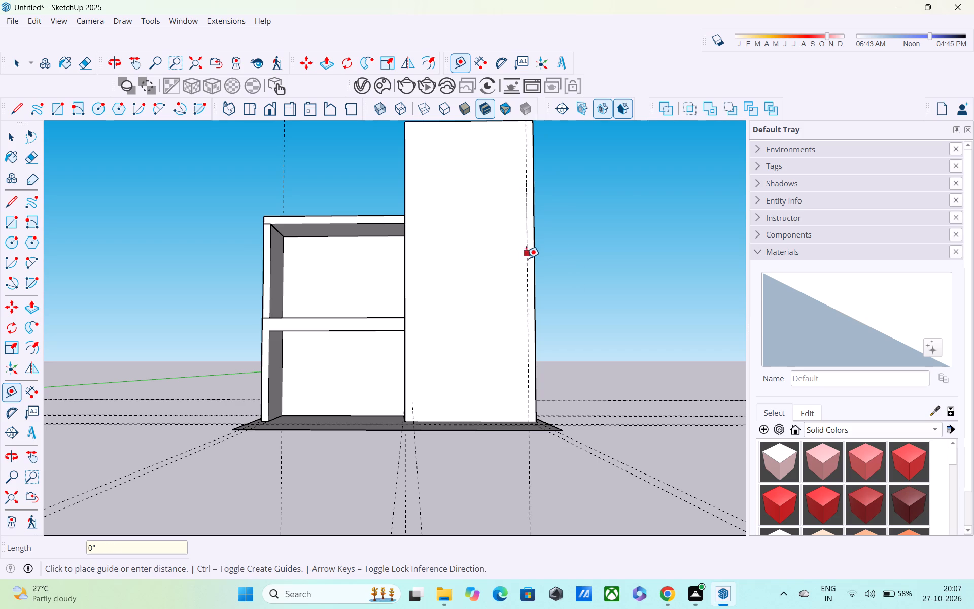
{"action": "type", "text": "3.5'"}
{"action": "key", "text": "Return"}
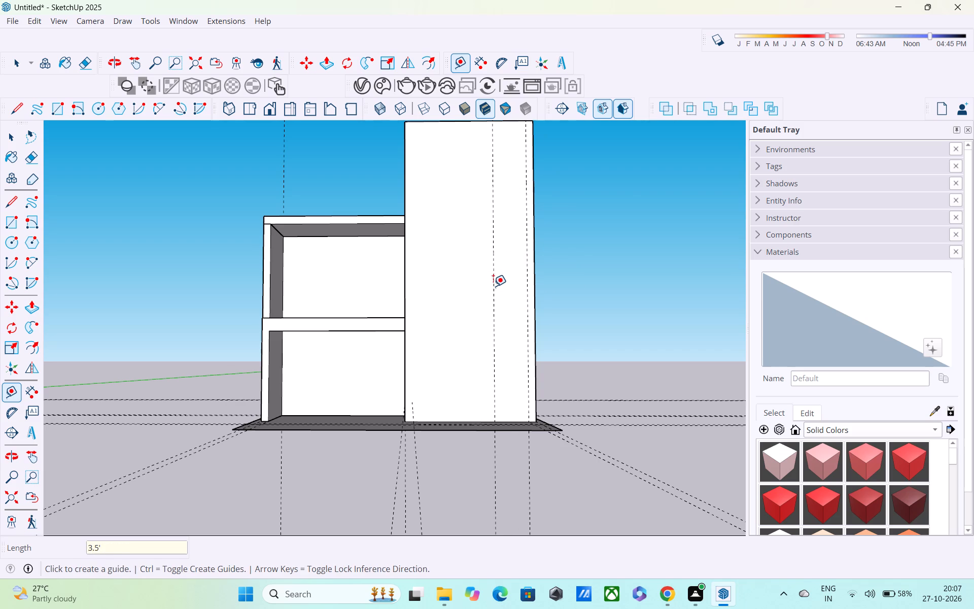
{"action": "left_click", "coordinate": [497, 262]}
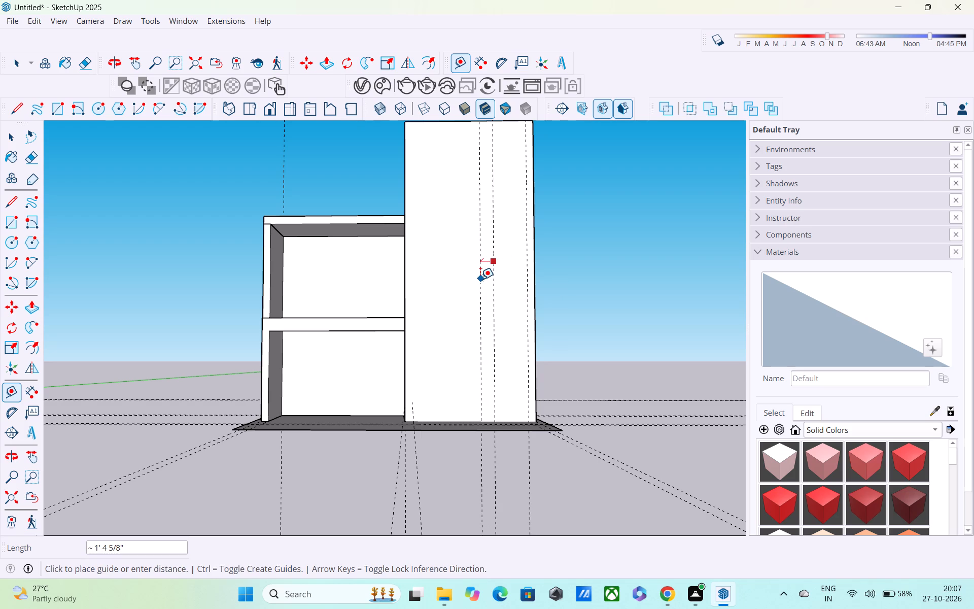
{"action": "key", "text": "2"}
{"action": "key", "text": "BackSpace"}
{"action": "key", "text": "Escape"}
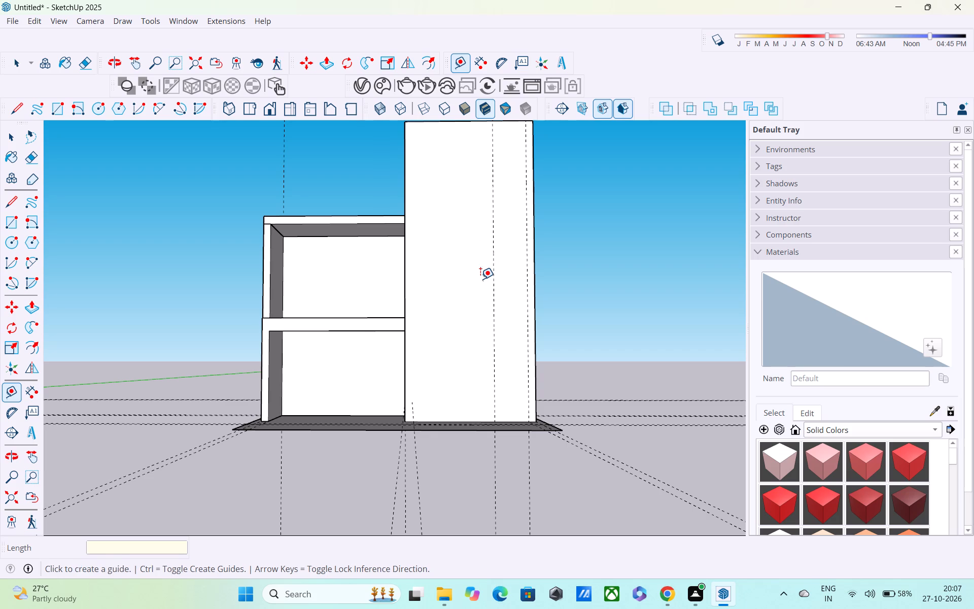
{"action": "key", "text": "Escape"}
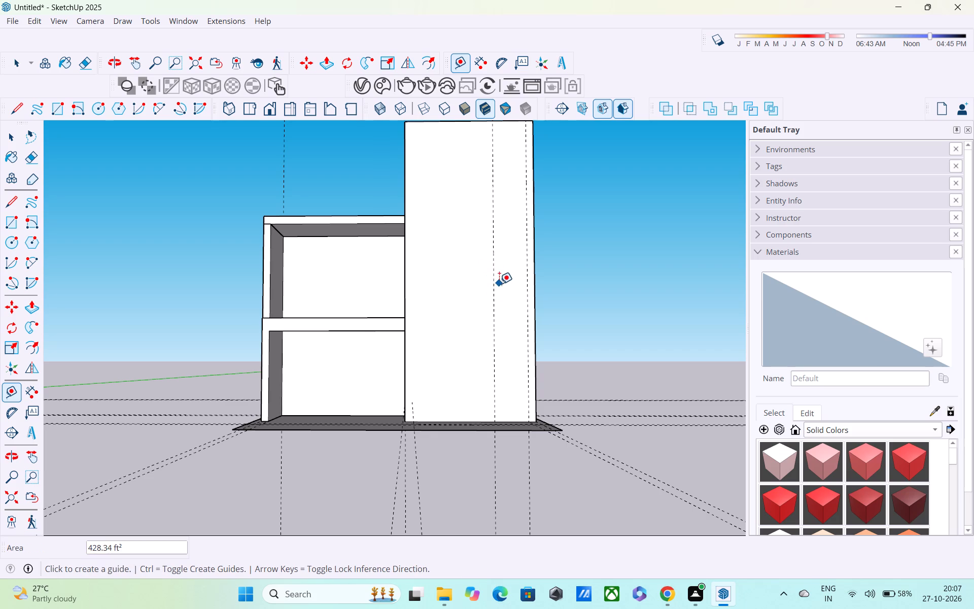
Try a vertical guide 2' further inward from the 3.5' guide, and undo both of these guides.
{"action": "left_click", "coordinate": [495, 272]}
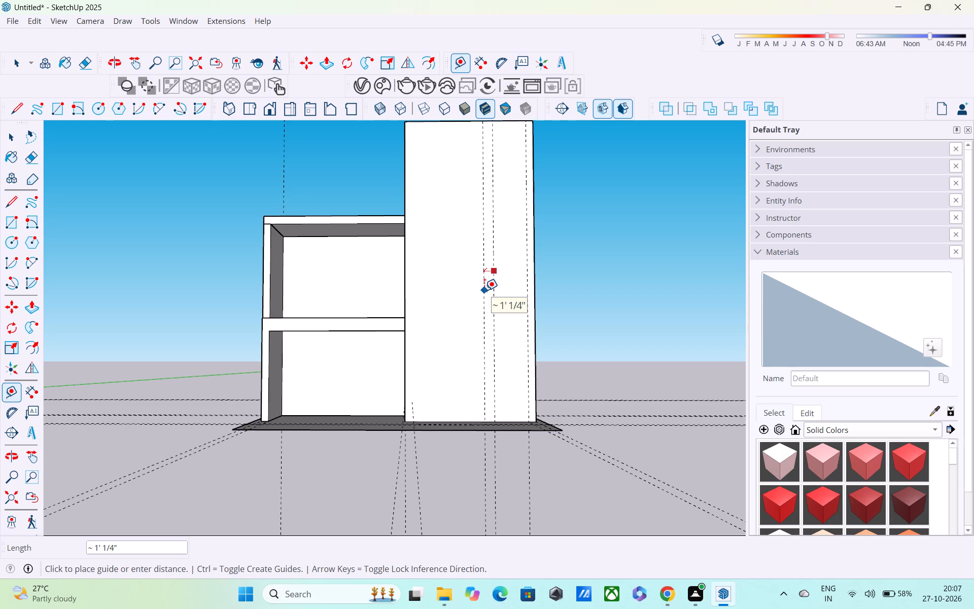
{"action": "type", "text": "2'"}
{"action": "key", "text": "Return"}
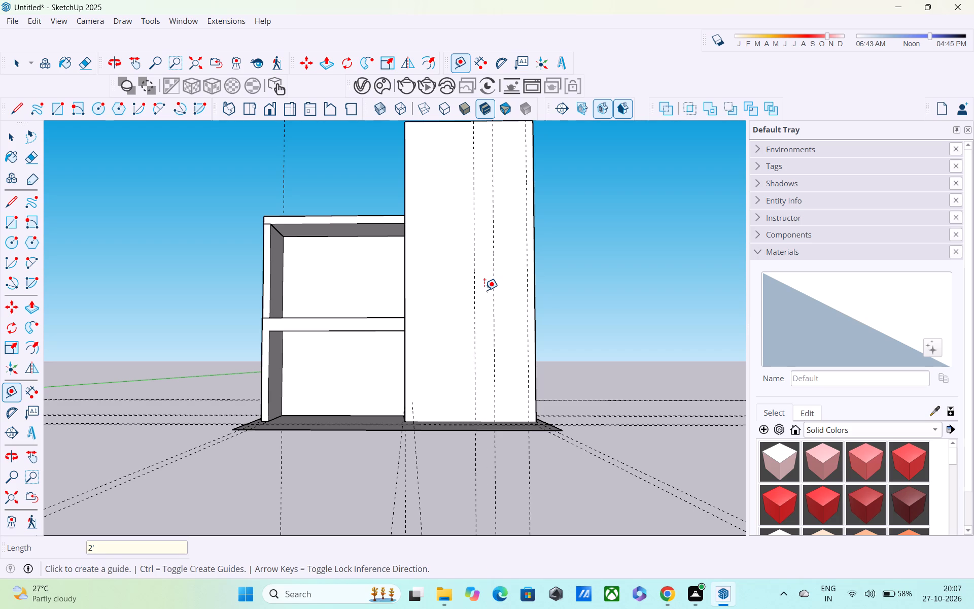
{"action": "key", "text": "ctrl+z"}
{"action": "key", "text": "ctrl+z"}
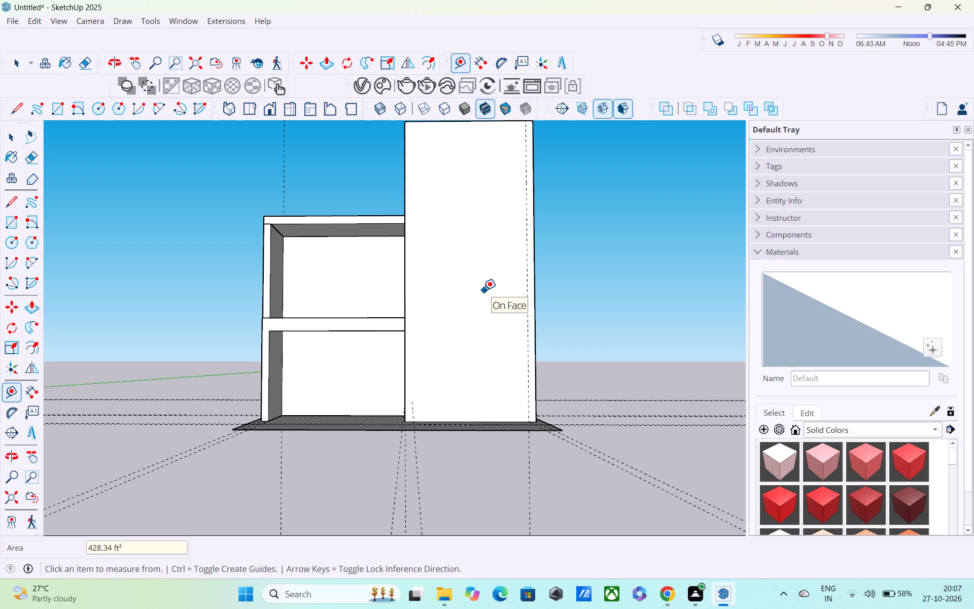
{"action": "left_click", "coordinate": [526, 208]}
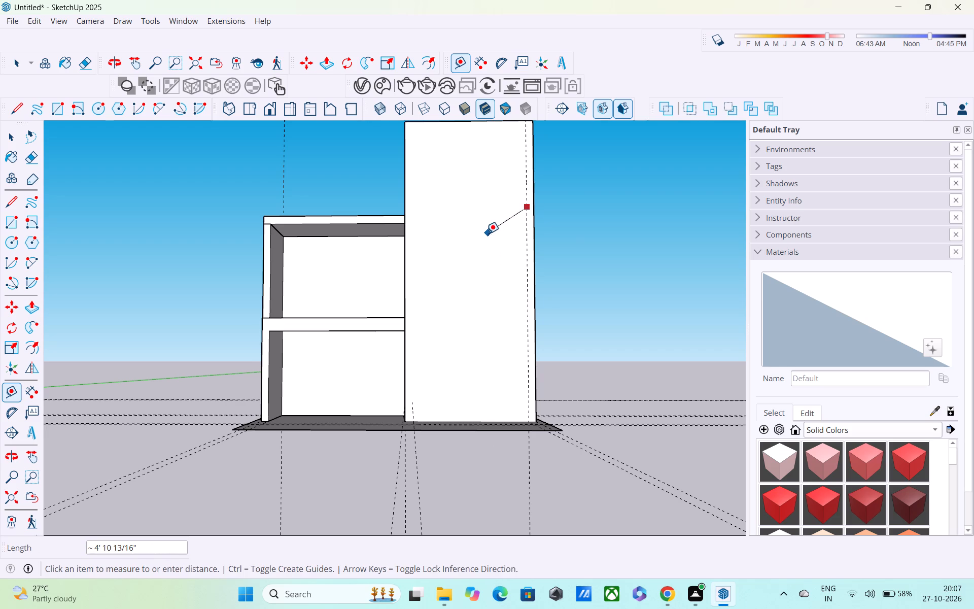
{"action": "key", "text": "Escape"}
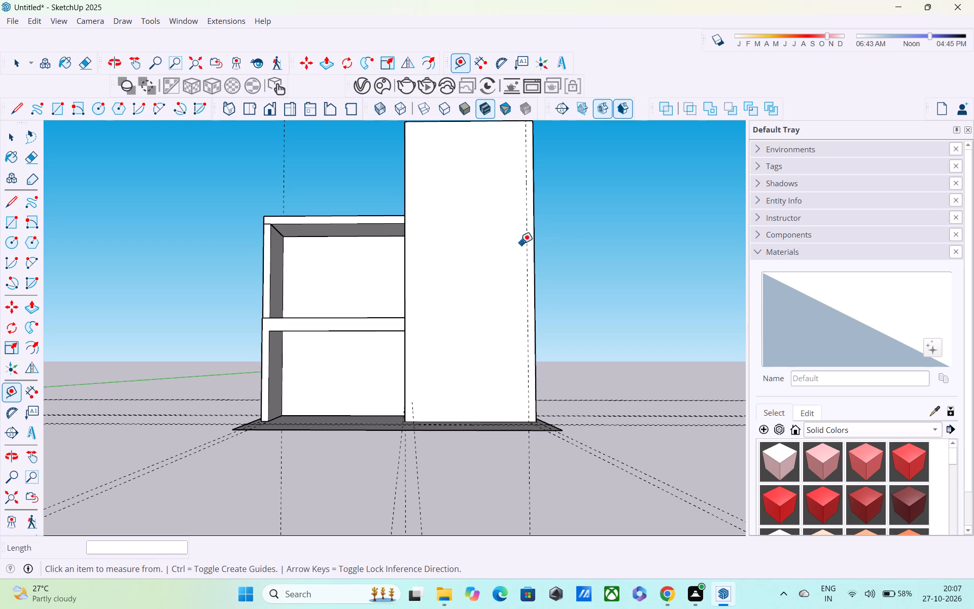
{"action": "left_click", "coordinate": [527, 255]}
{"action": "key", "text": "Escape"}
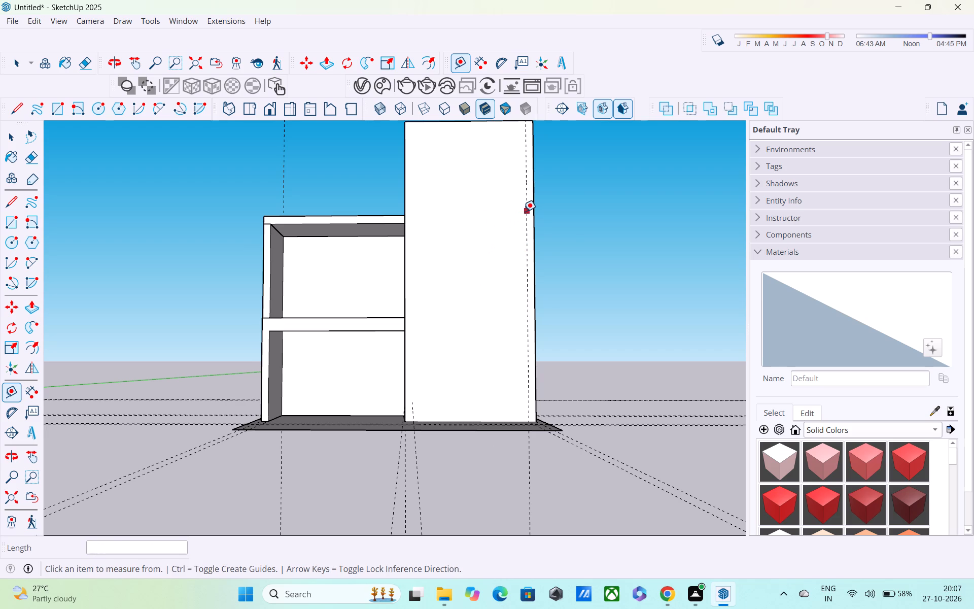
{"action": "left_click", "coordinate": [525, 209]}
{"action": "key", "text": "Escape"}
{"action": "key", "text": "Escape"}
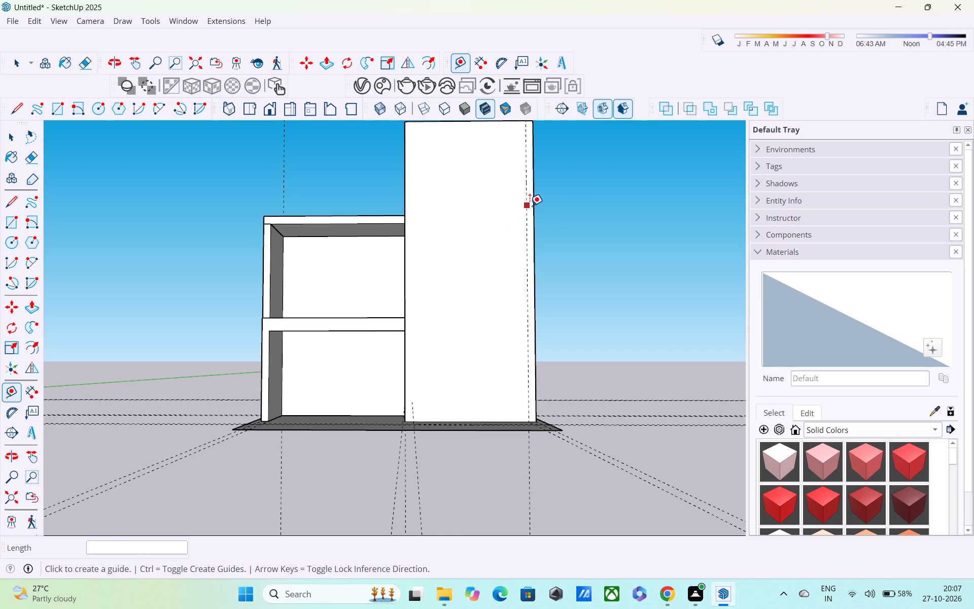
Place a vertical guide on the extension's front face, offset 5' inward from the 9" guide.
{"action": "left_click", "coordinate": [525, 198]}
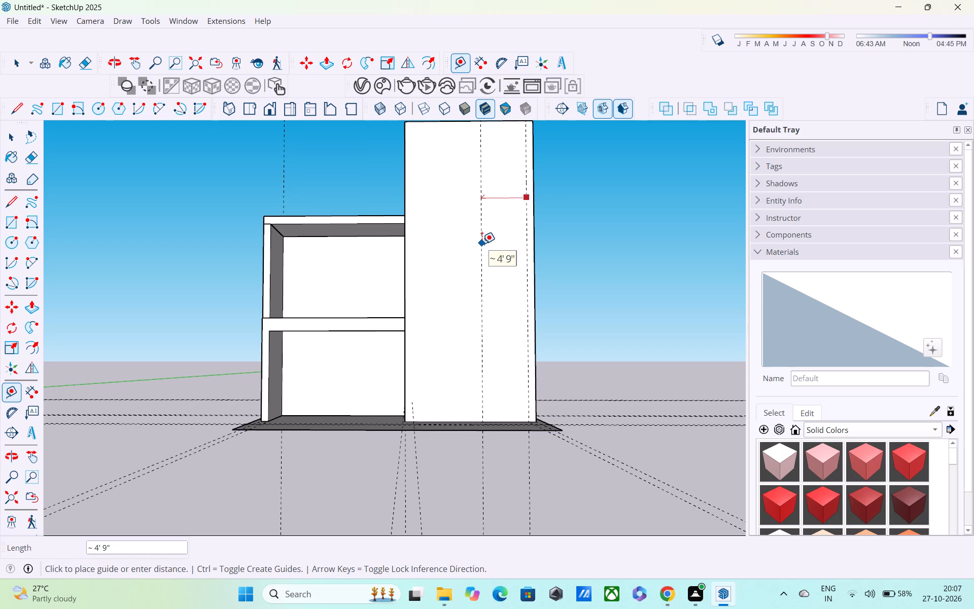
{"action": "type", "text": "5'"}
{"action": "key", "text": "Return"}
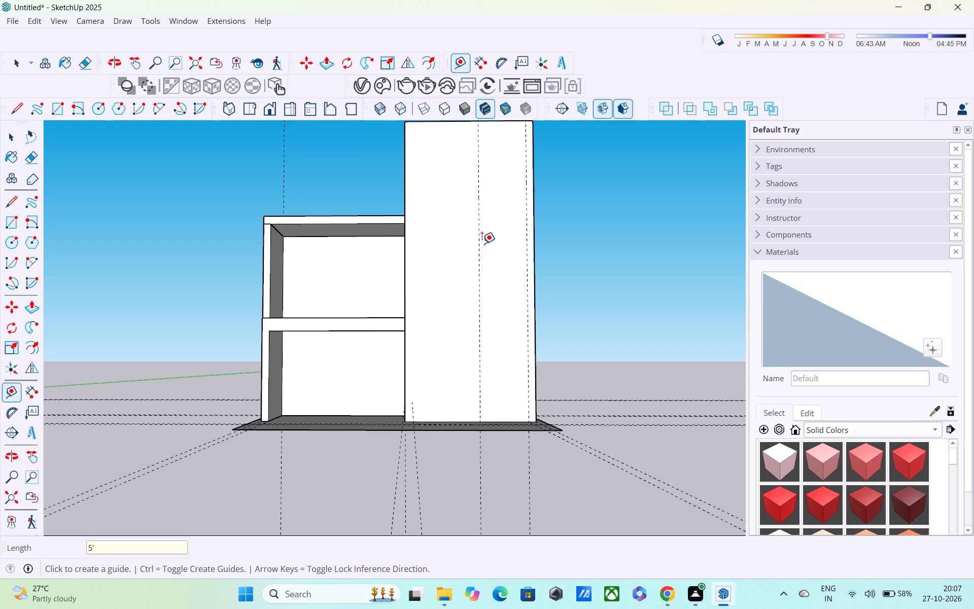
Start another vertical guide inward from the 5' guide on the extension's front face.
{"action": "left_click", "coordinate": [481, 233]}
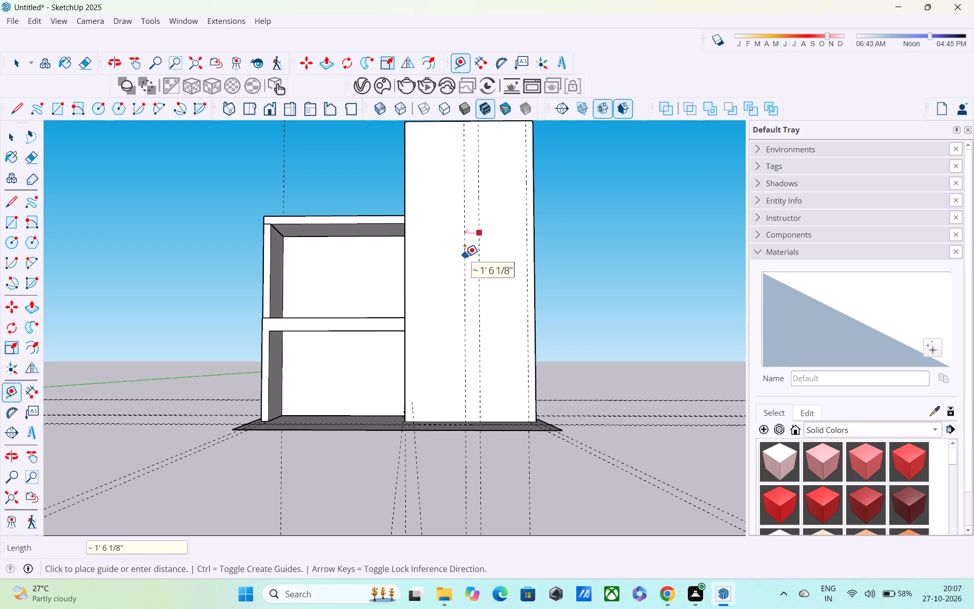
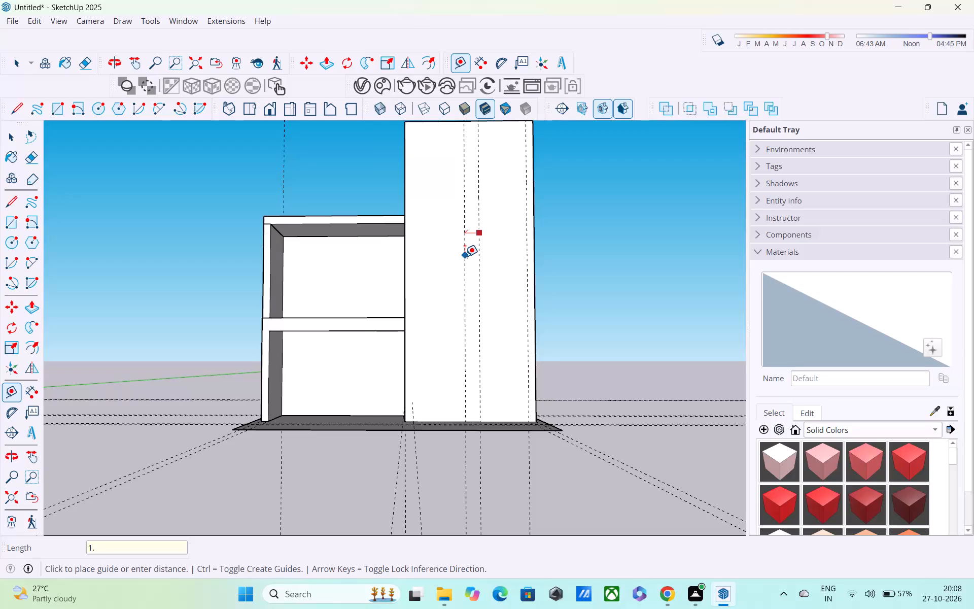
Place the vertical guide 1.5' inward from the 5' guide on the extension's front face, and check the spacing between them.
{"action": "key", "text": "Return"}
{"action": "scroll", "coordinate": [461, 273], "scroll_direction": "up", "scroll_amount": 3}
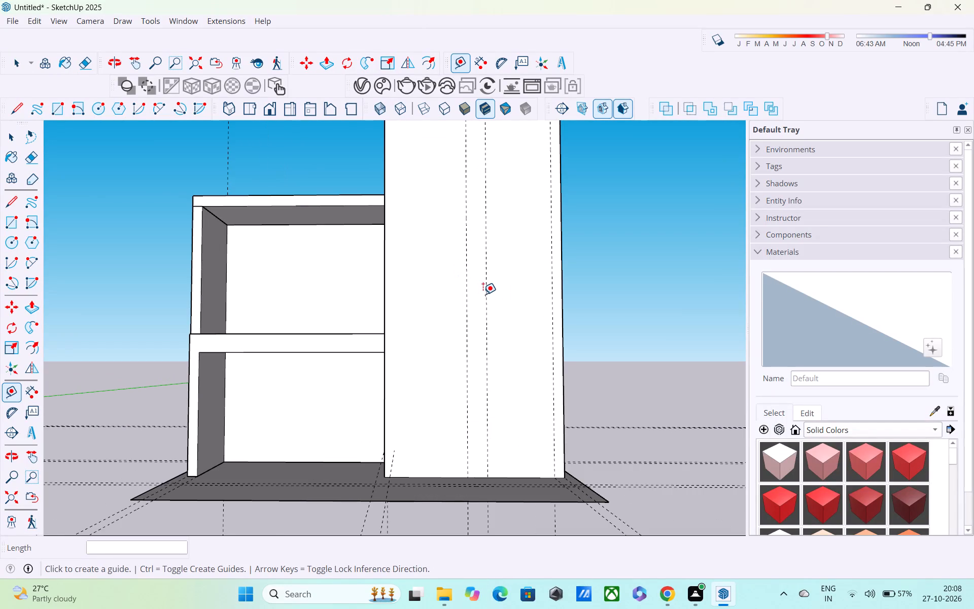
{"action": "left_click", "coordinate": [484, 287]}
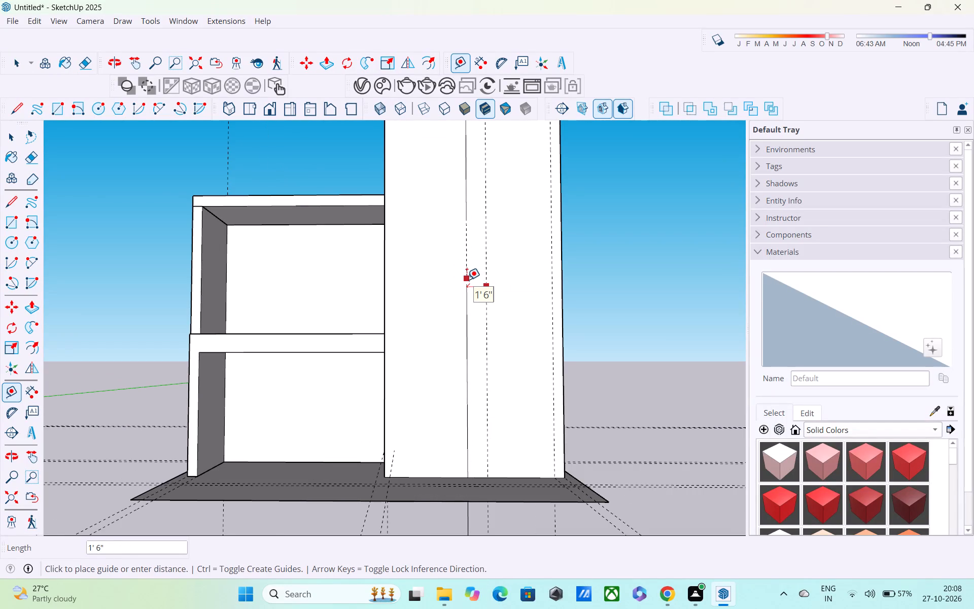
{"action": "key", "text": "Escape"}
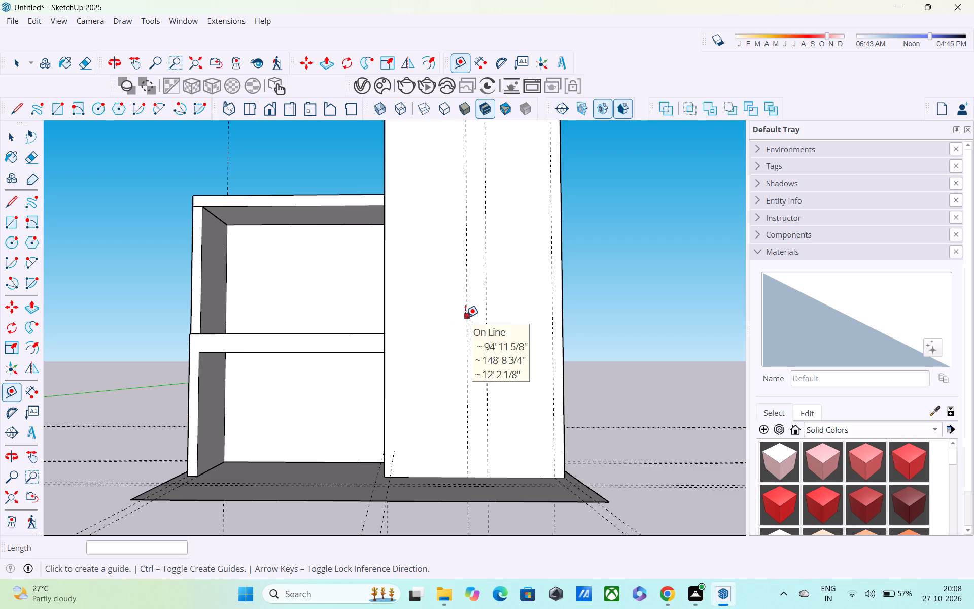
Place another vertical guide on the extension's front face, offset 1.5' further inward from the innermost guide.
{"action": "left_click", "coordinate": [465, 317]}
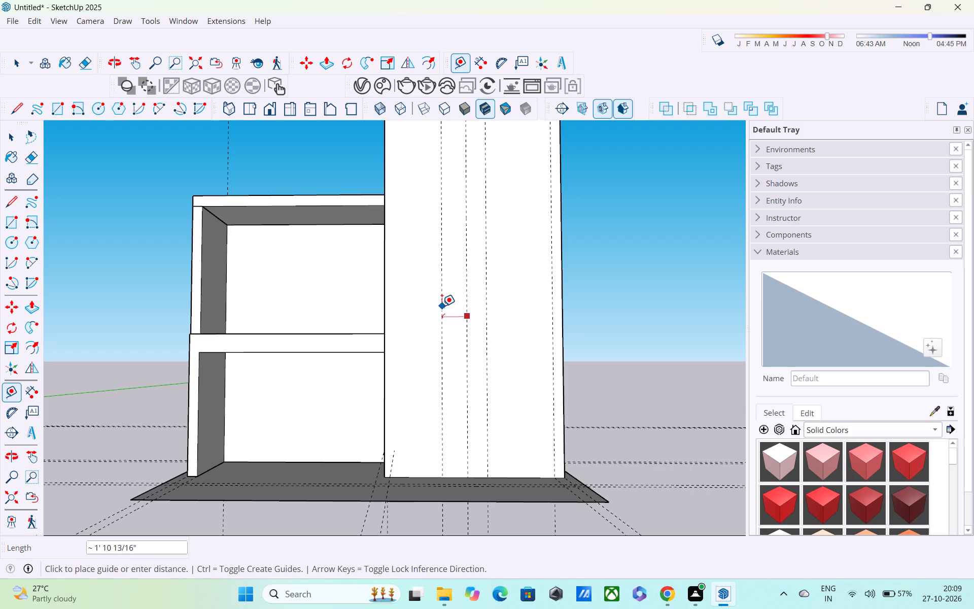
{"action": "type", "text": "1.5'"}
{"action": "key", "text": "Return"}
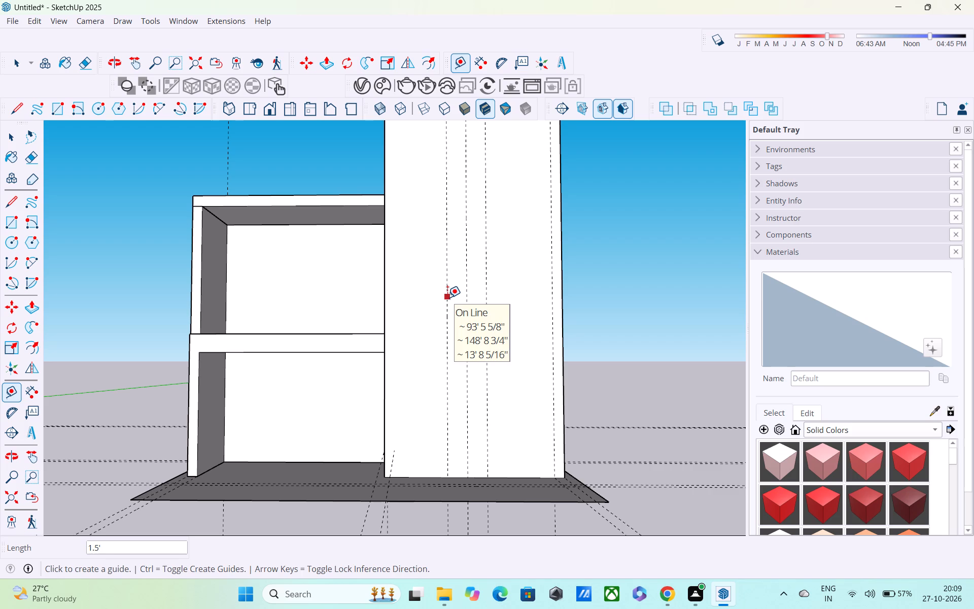
Place a vertical guide near the extension's inner edge, offset 3' further inward from the innermost guide.
{"action": "left_click", "coordinate": [447, 297]}
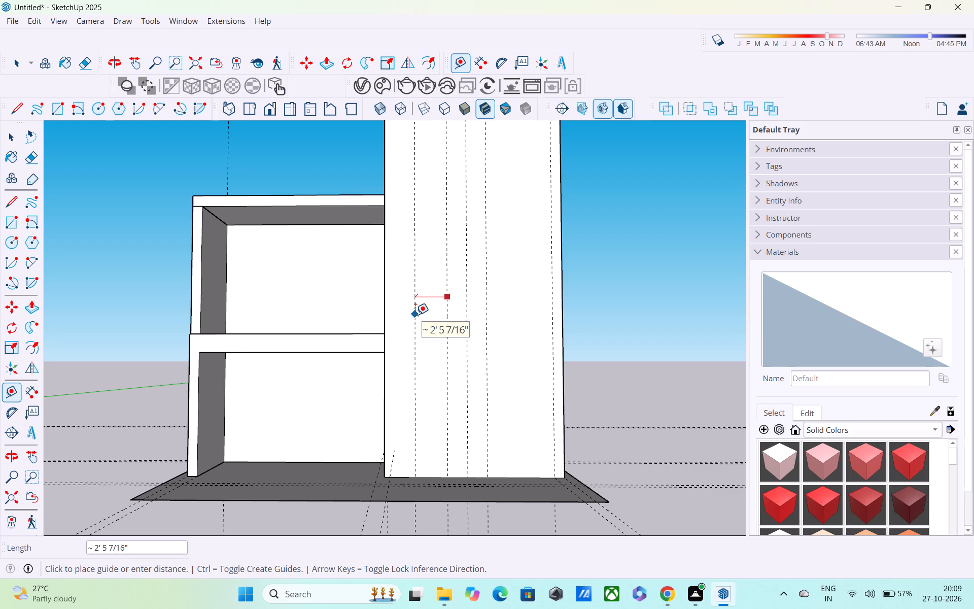
{"action": "type", "text": "3'"}
{"action": "key", "text": "Return"}
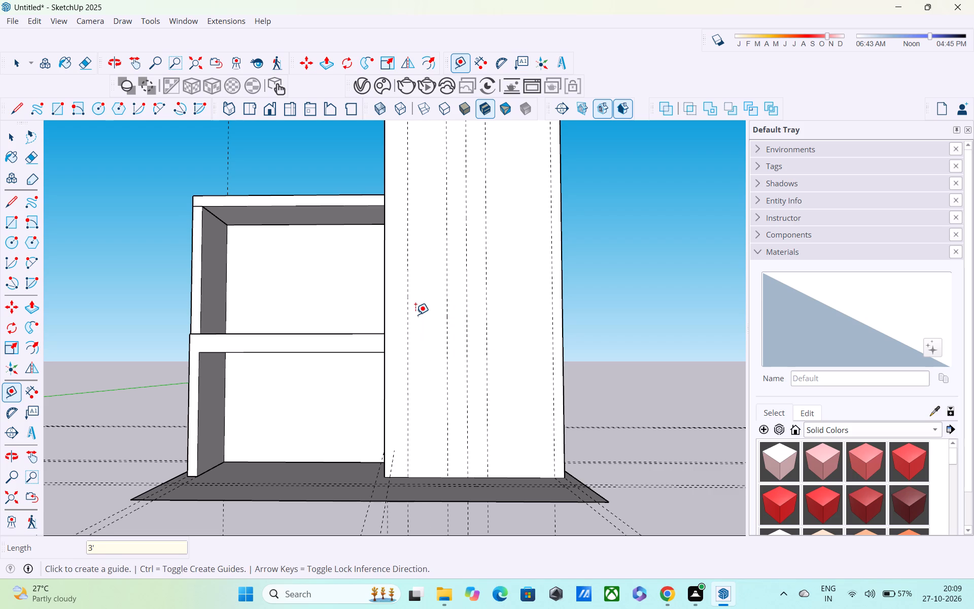
{"action": "scroll", "coordinate": [415, 315], "scroll_direction": "down", "scroll_amount": 1}
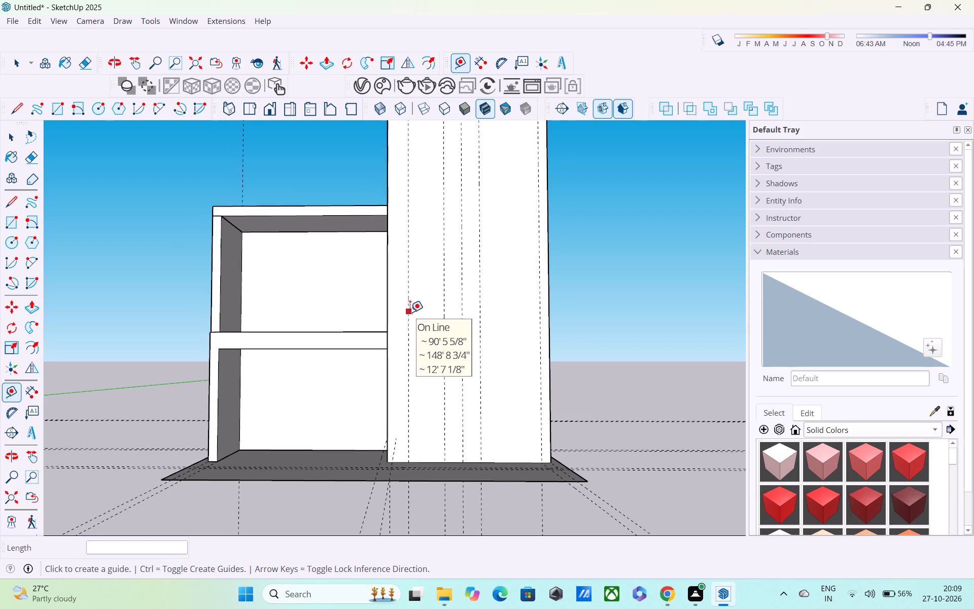
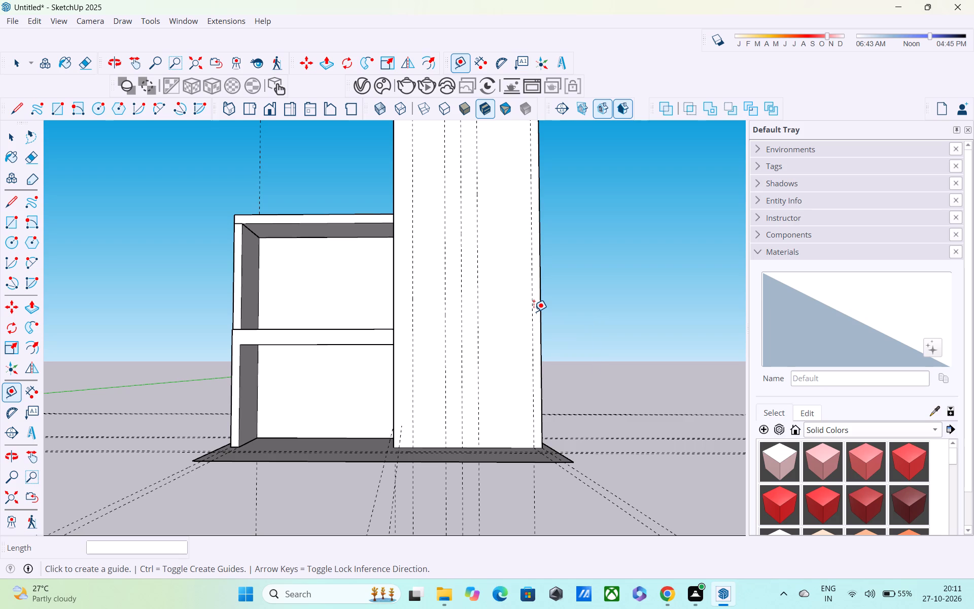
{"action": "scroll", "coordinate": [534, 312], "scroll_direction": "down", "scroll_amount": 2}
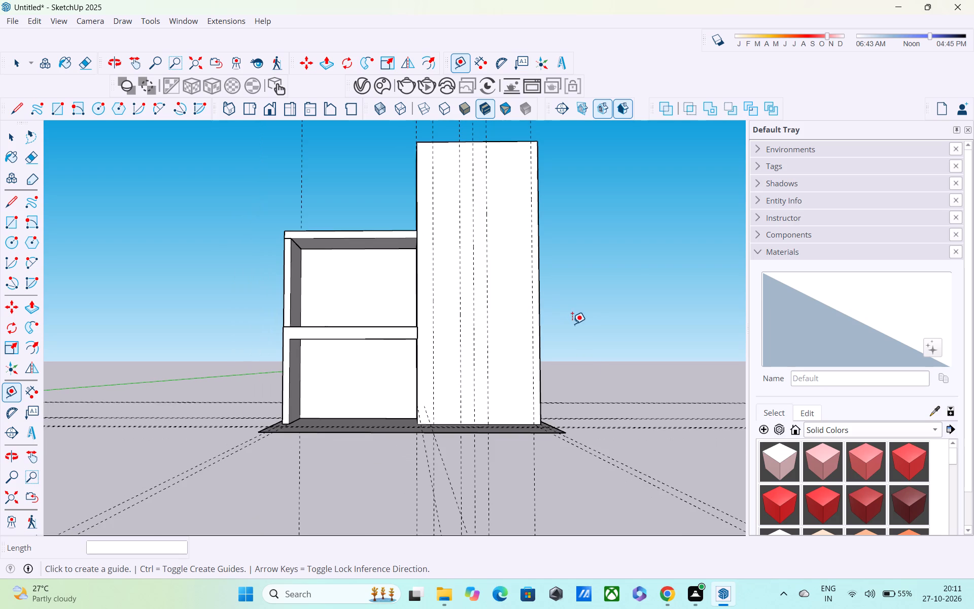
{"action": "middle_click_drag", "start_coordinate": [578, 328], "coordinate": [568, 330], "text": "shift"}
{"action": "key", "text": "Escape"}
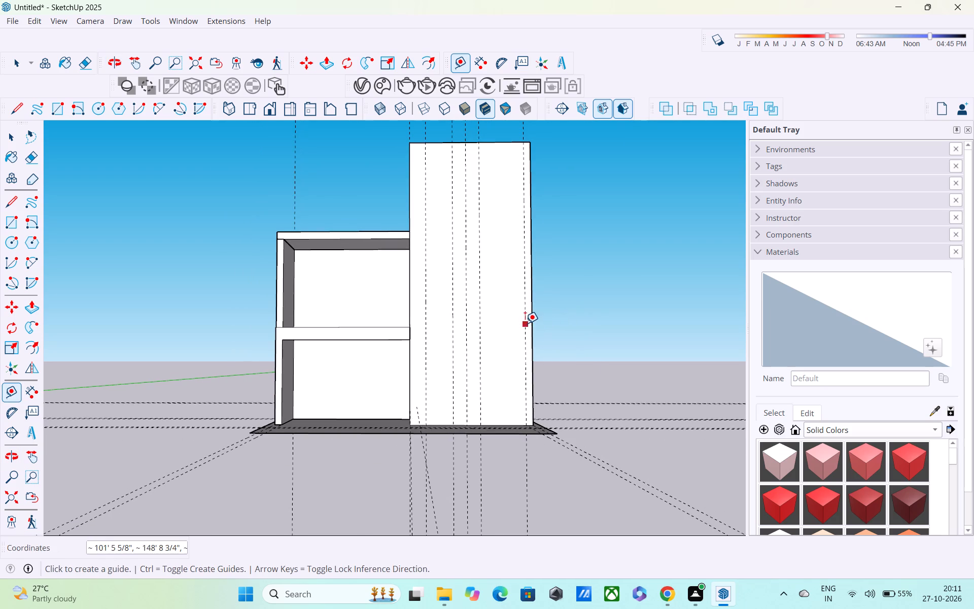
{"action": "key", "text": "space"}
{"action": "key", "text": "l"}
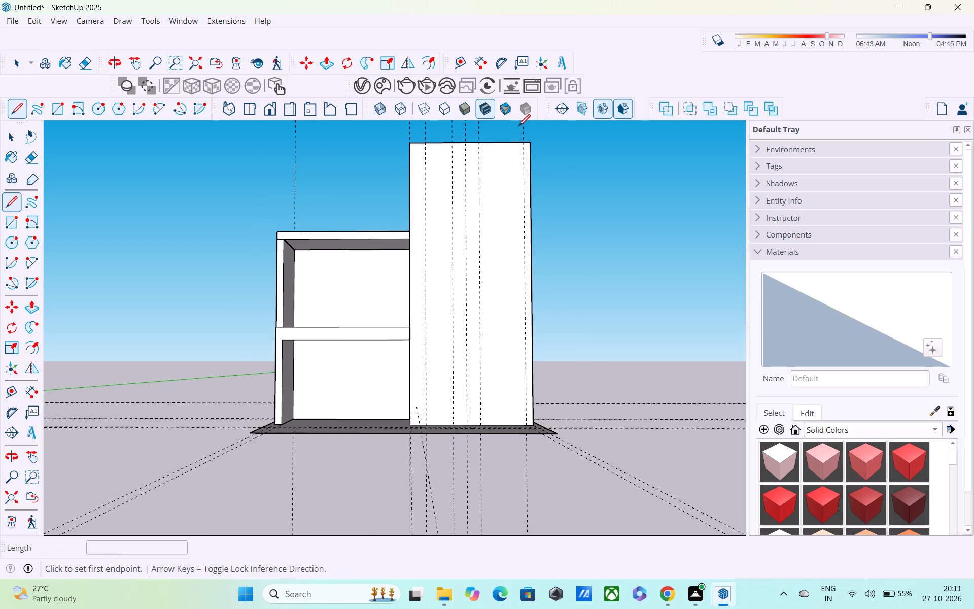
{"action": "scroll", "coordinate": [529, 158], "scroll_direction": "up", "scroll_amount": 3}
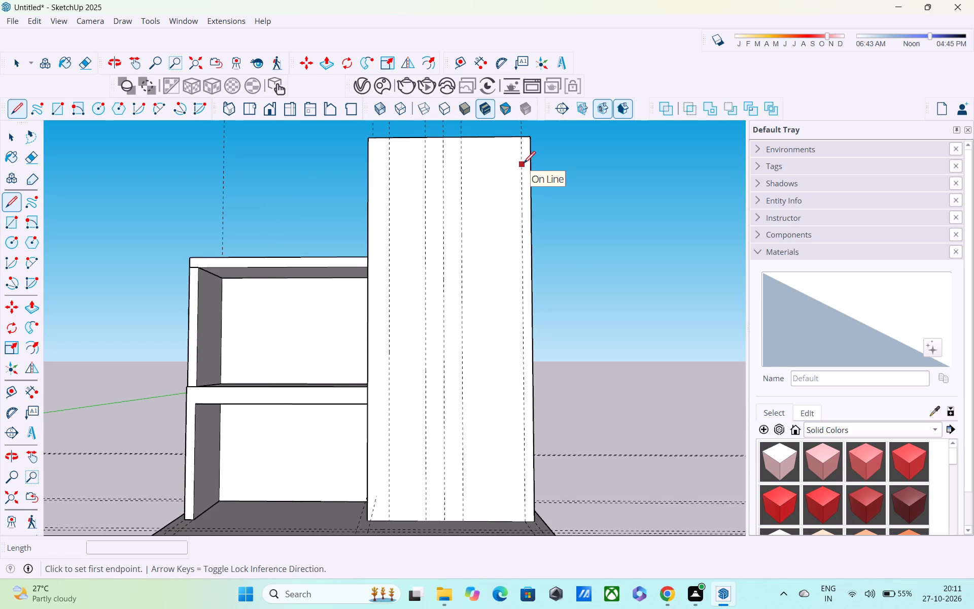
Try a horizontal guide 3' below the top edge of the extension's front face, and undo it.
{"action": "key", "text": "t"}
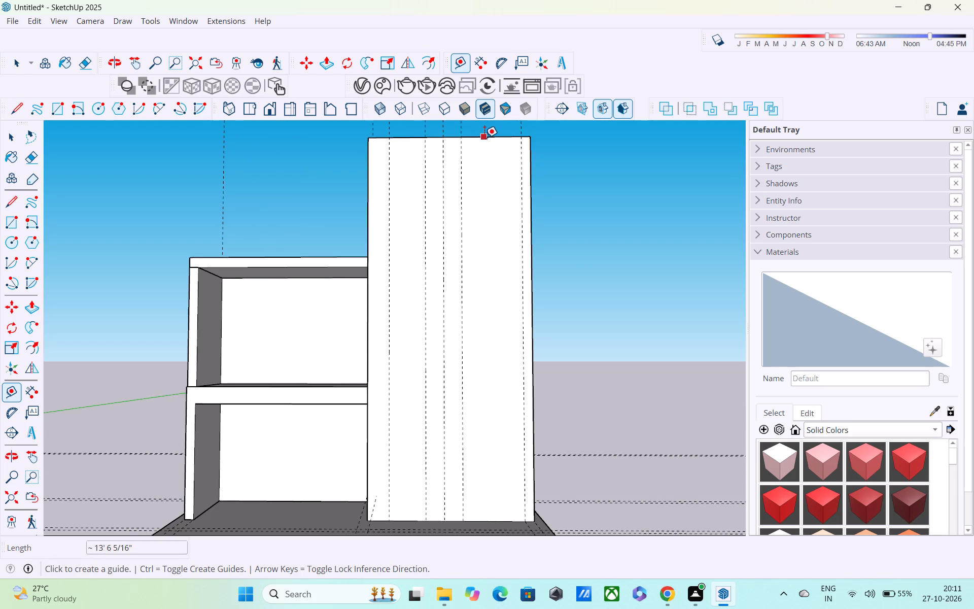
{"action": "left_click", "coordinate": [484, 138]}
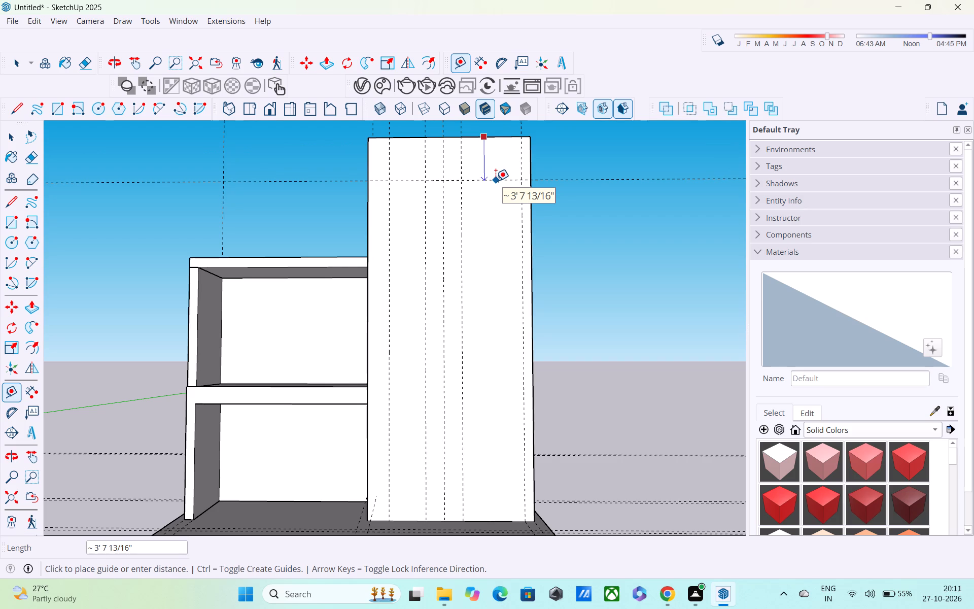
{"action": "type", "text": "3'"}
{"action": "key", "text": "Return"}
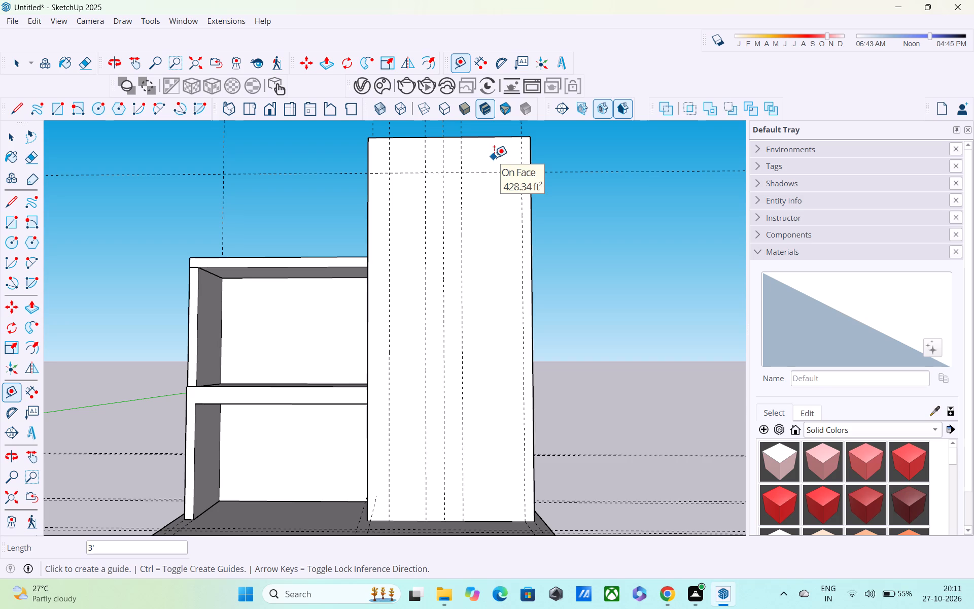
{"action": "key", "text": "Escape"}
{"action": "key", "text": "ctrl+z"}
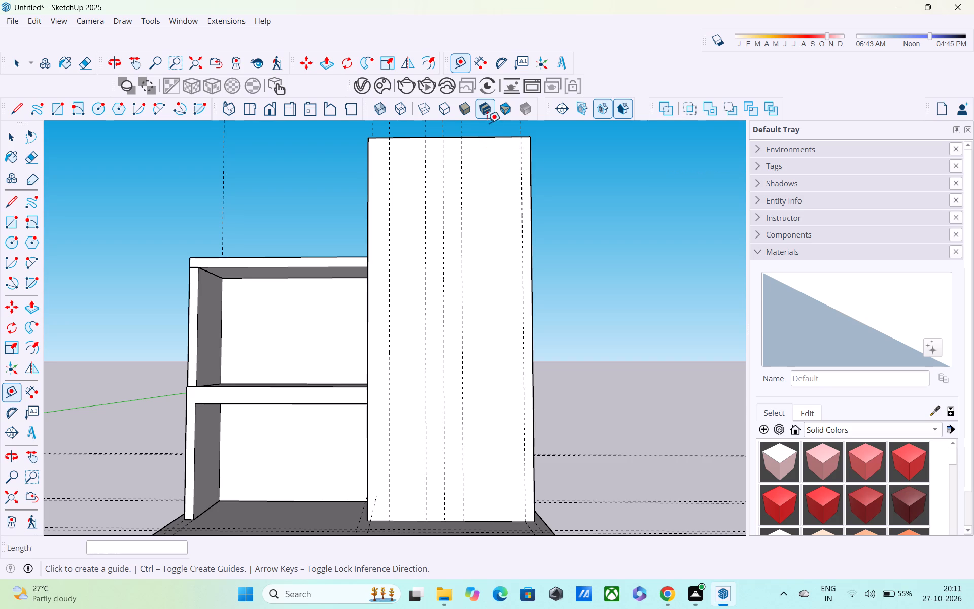
Place a horizontal guide 4' below the top edge of the extension's front face and another 6" below it.
{"action": "left_click", "coordinate": [489, 137]}
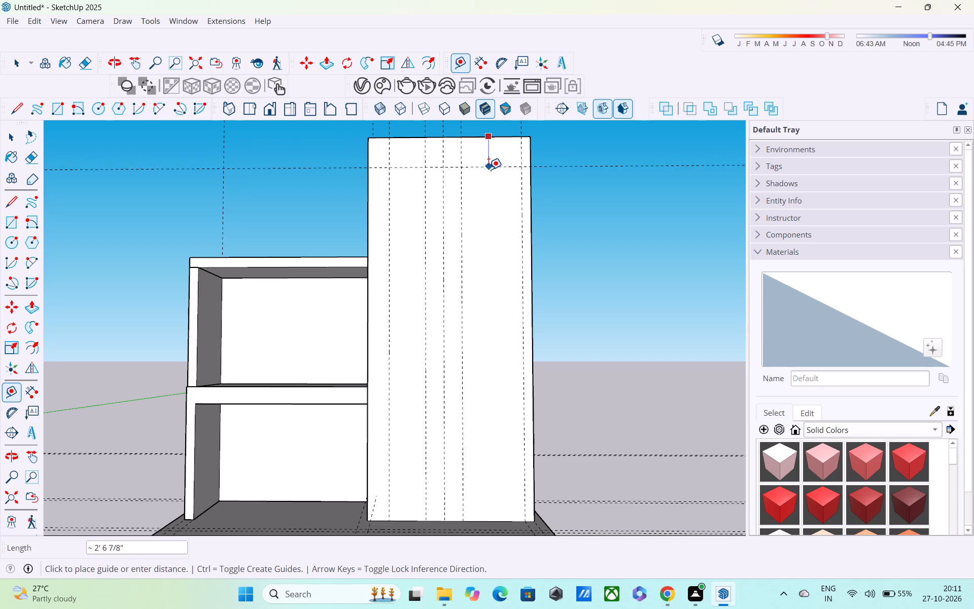
{"action": "type", "text": "4'"}
{"action": "key", "text": "Return"}
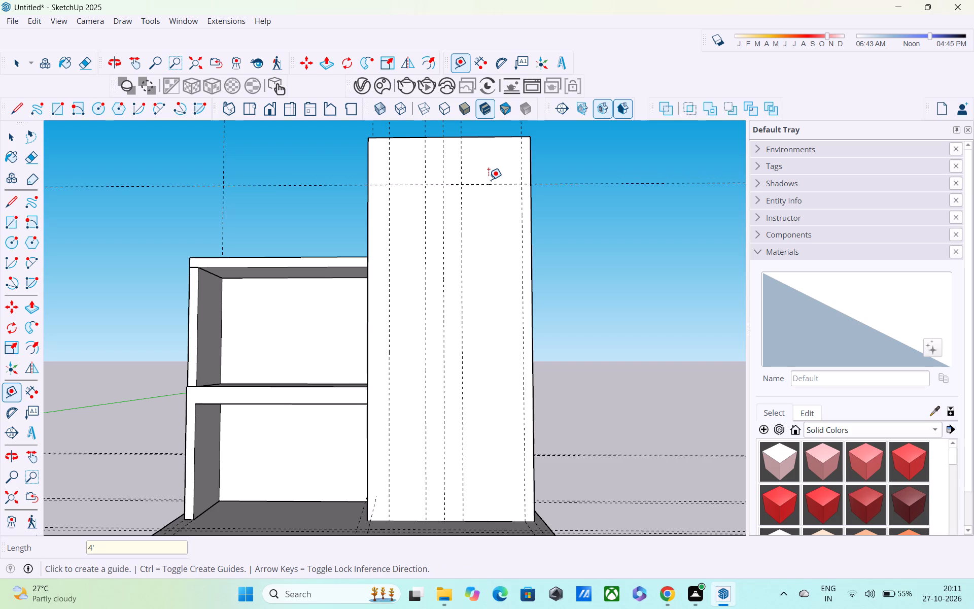
{"action": "left_click", "coordinate": [489, 184]}
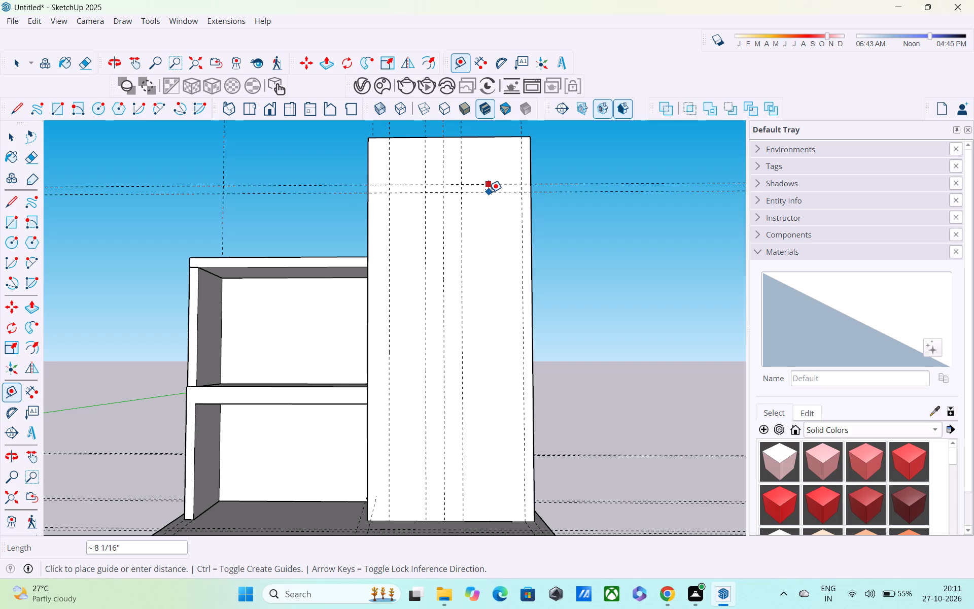
{"action": "type", "text": "6\""}
{"action": "key", "text": "Return"}
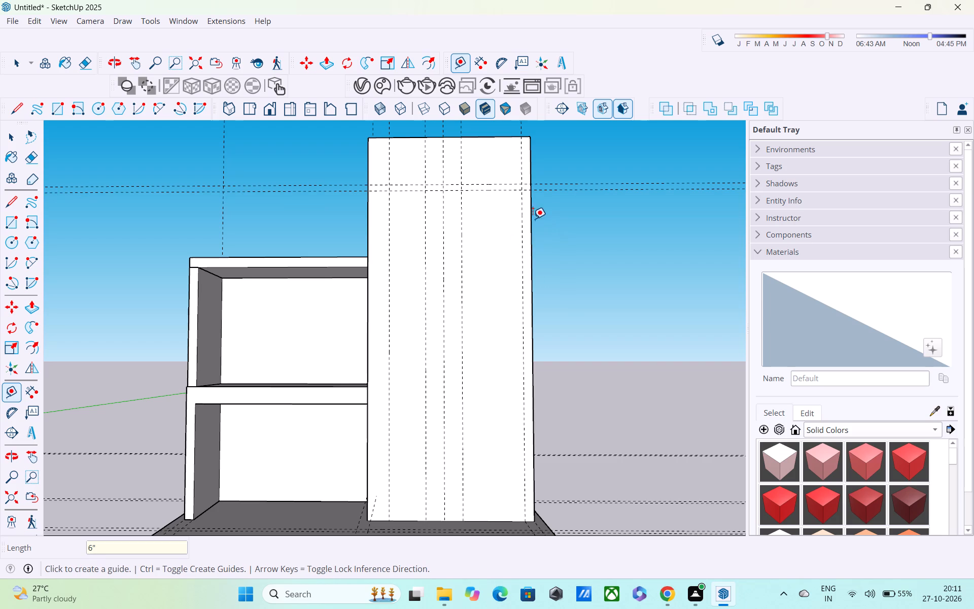
Place a vertical guide on the extension's front face, offset 6" inward from the guide nearest the outer edge.
{"action": "left_click", "coordinate": [525, 204]}
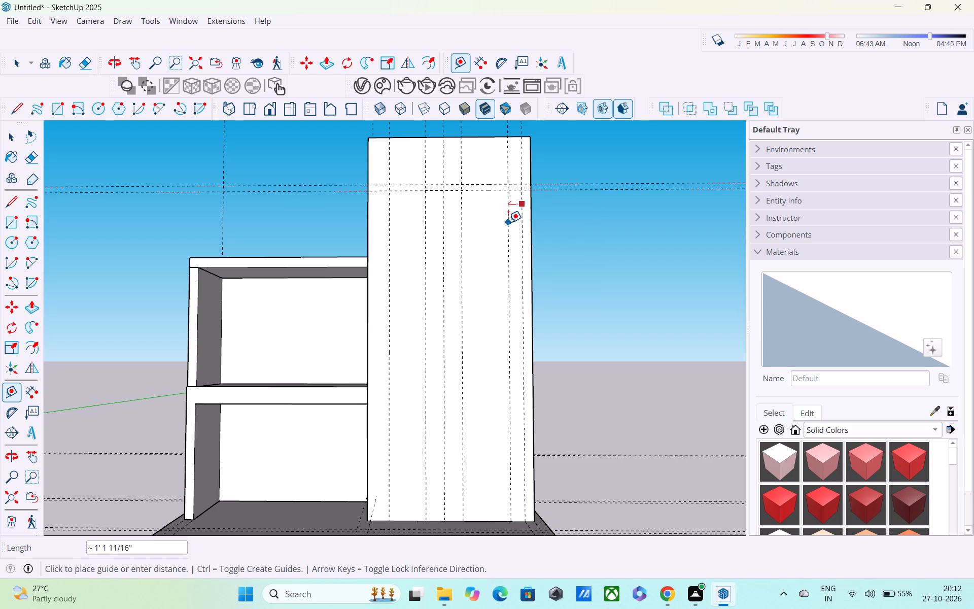
{"action": "type", "text": "6\""}
{"action": "key", "text": "Return"}
{"action": "key", "text": "space"}
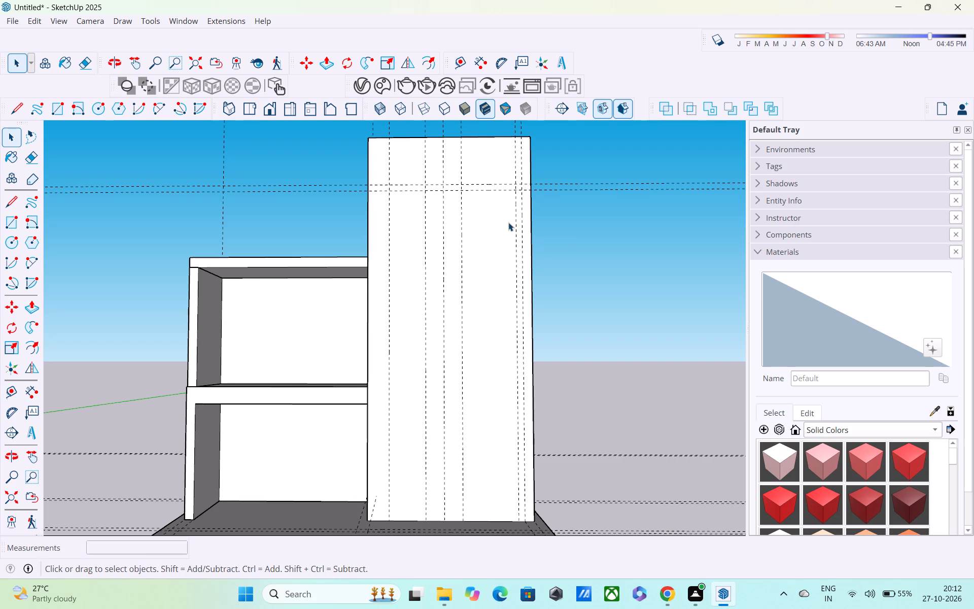
Draw a tall rectangle 4'6" wide and about 25'7" high between the vertical guides, starting at the lower of the two upper horizontal guides.
{"action": "key", "text": "l"}
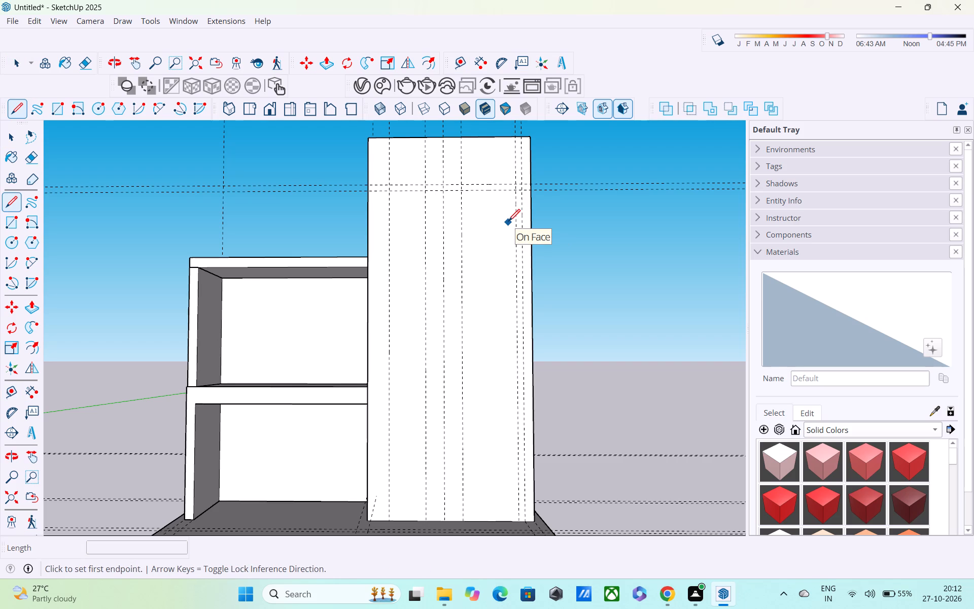
{"action": "scroll", "coordinate": [443, 215], "scroll_direction": "down", "scroll_amount": 1}
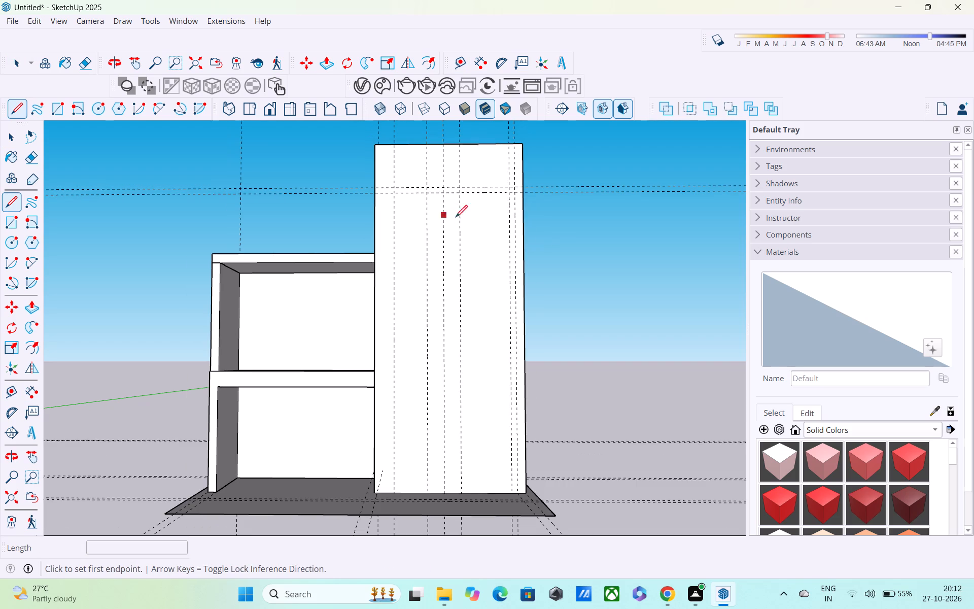
{"action": "key", "text": "space"}
{"action": "key", "text": "r"}
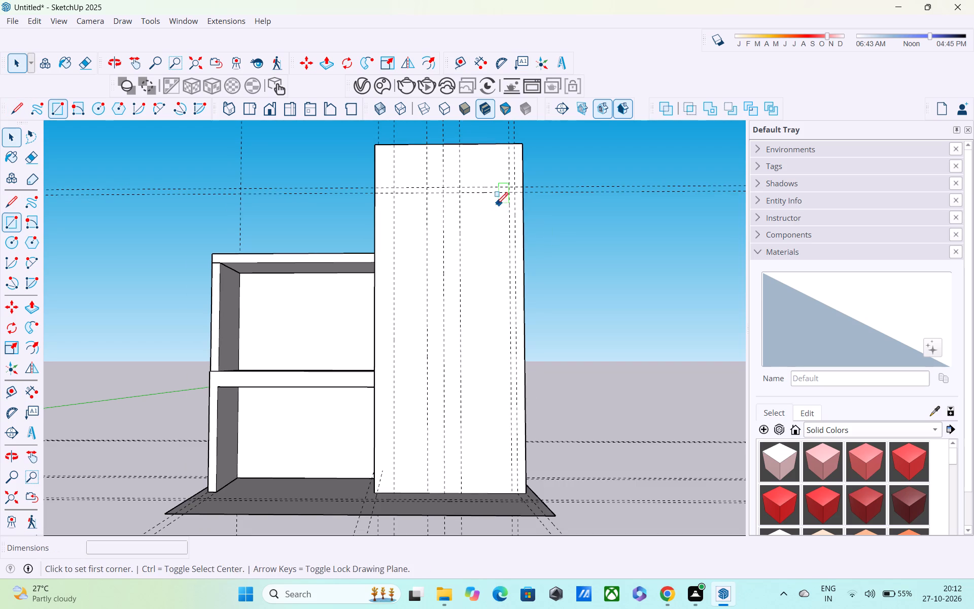
{"action": "left_click", "coordinate": [460, 194]}
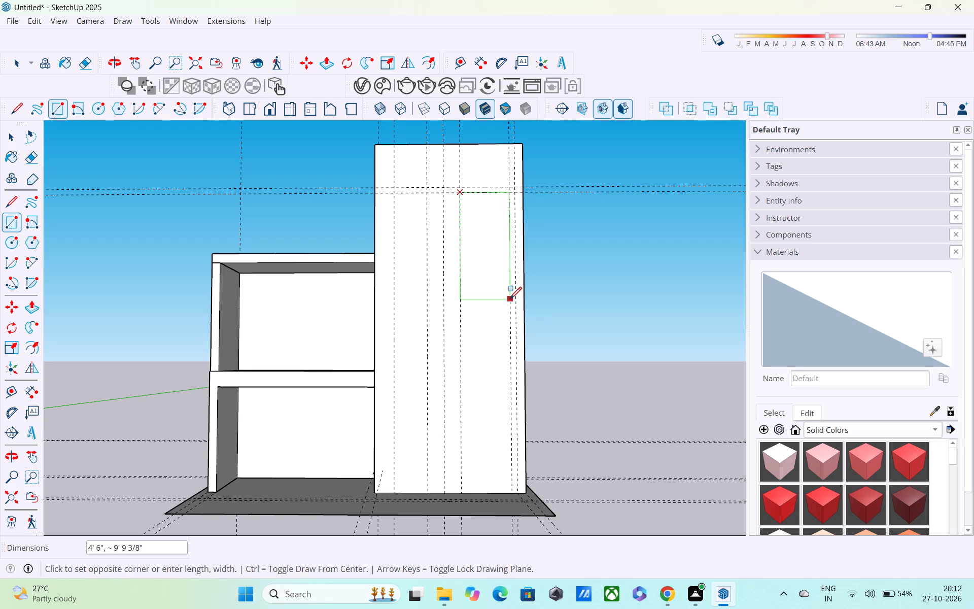
{"action": "scroll", "coordinate": [510, 300], "scroll_direction": "down", "scroll_amount": 2}
{"action": "middle_click_drag", "start_coordinate": [509, 297], "coordinate": [485, 270], "text": "shift"}
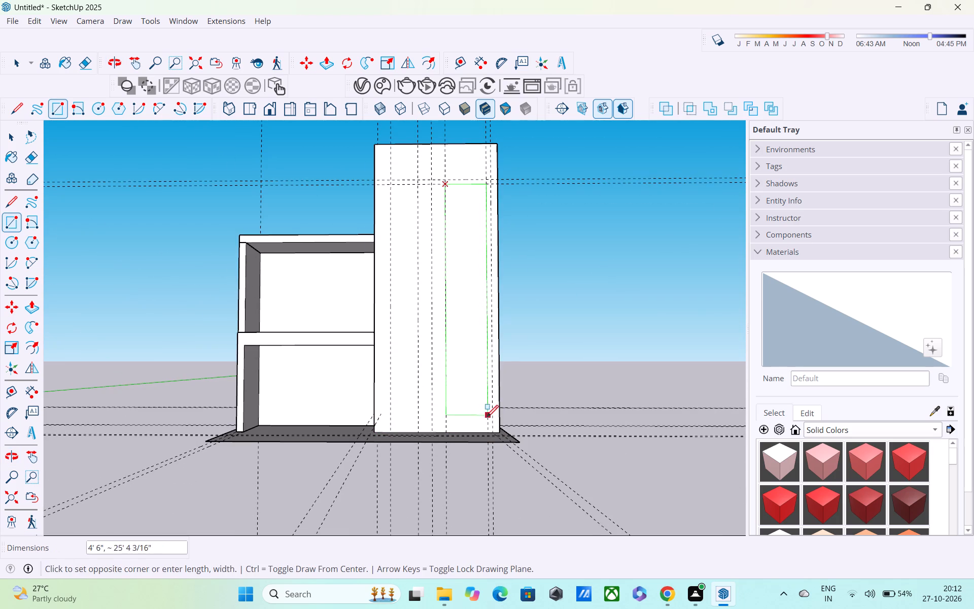
{"action": "scroll", "coordinate": [491, 431], "scroll_direction": "up", "scroll_amount": 11}
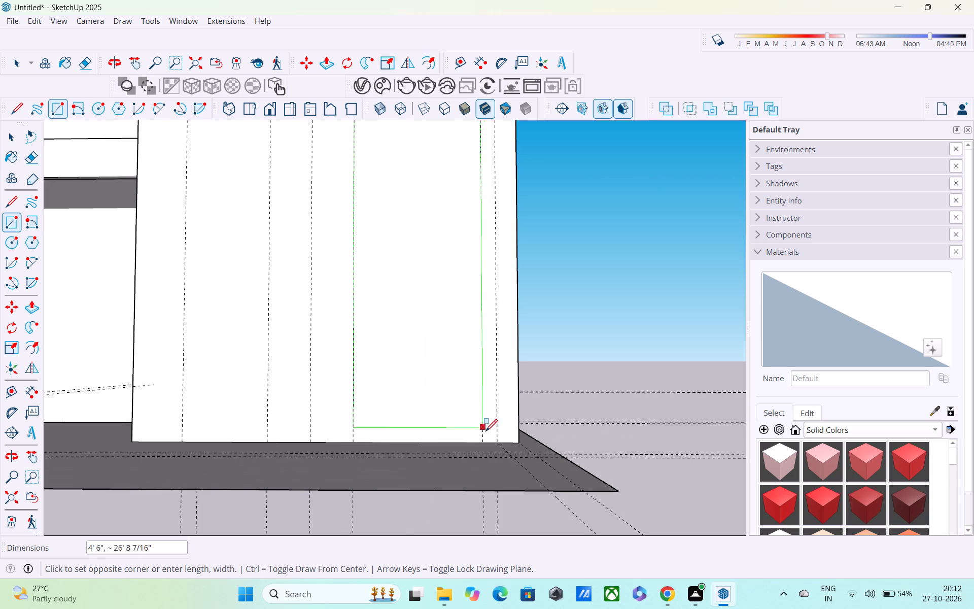
{"action": "left_click", "coordinate": [485, 397]}
{"action": "scroll", "coordinate": [475, 402], "scroll_direction": "down", "scroll_amount": 7}
{"action": "scroll", "coordinate": [435, 344], "scroll_direction": "down", "scroll_amount": 2}
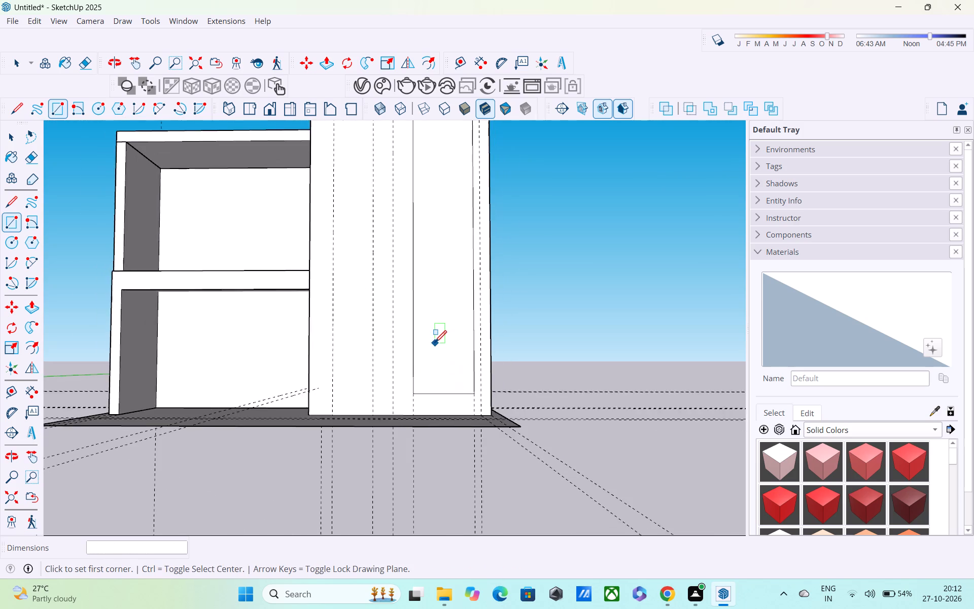
{"action": "middle_click_drag", "start_coordinate": [435, 344], "coordinate": [435, 420], "text": "shift"}
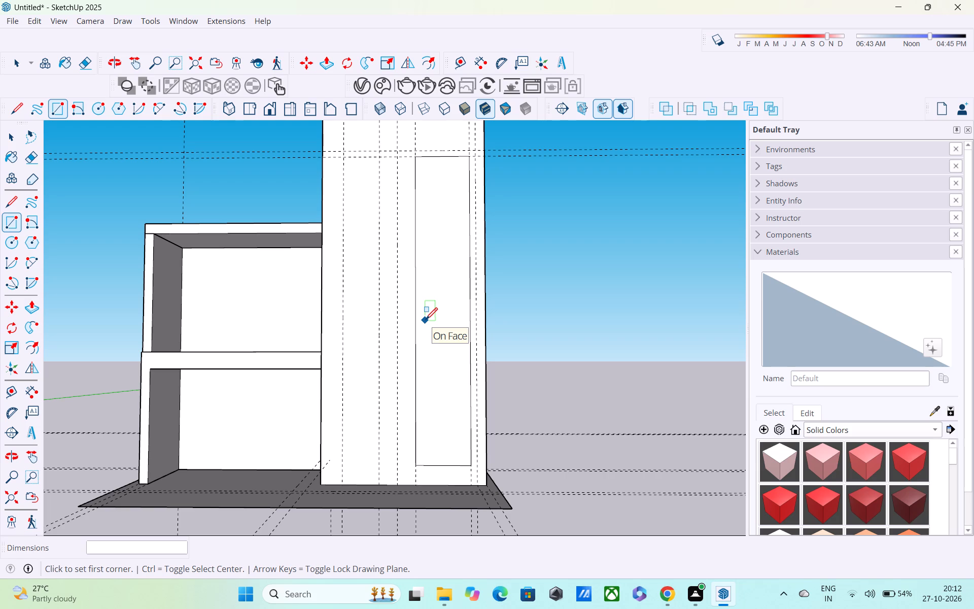
Copy the tall rectangle's top edge 3' straight down, and change the copy distance to 6'.
{"action": "key", "text": "space"}
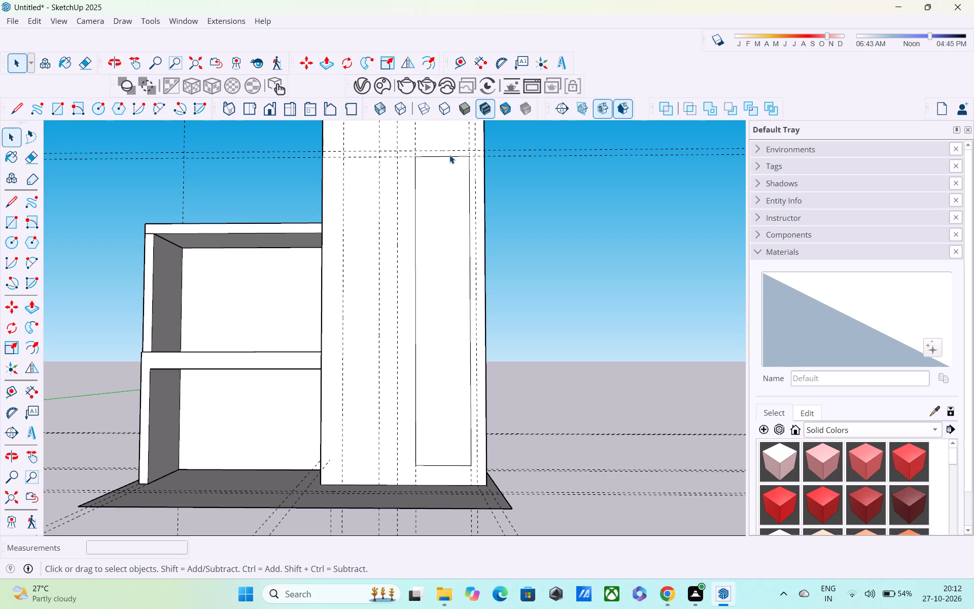
{"action": "left_click", "coordinate": [449, 155]}
{"action": "key", "text": "m"}
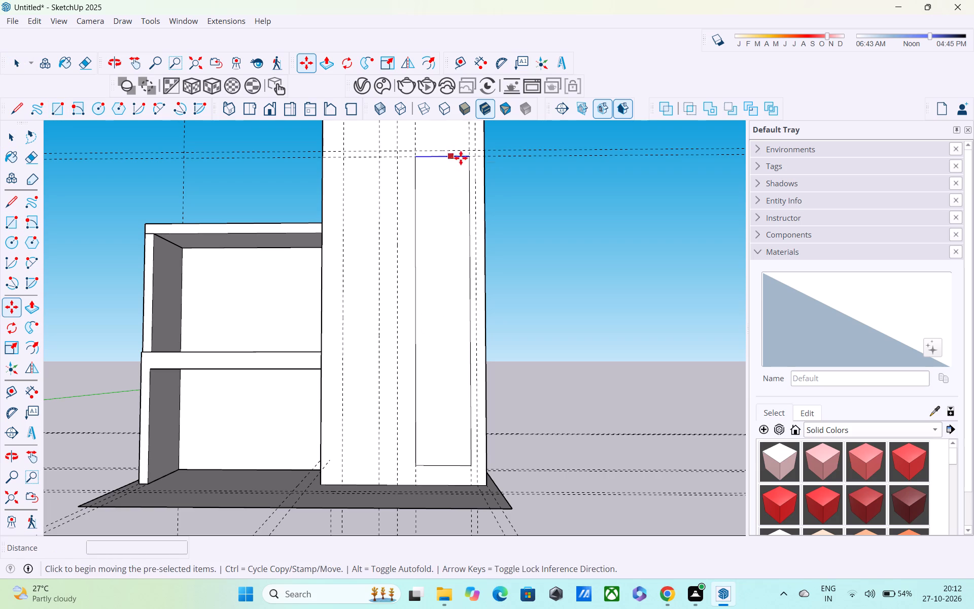
{"action": "left_click", "coordinate": [469, 158]}
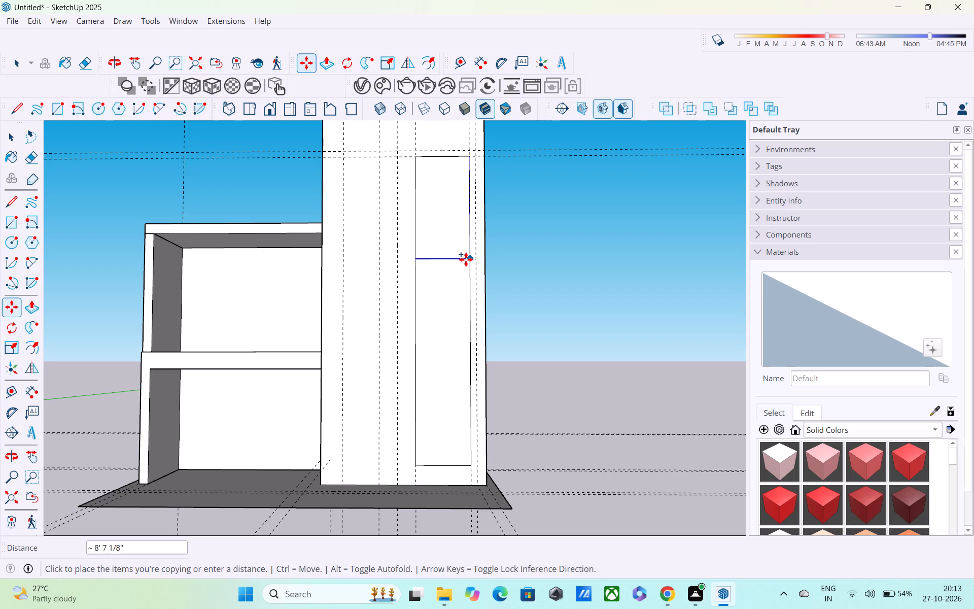
{"action": "type", "text": "3'"}
{"action": "key", "text": "Return"}
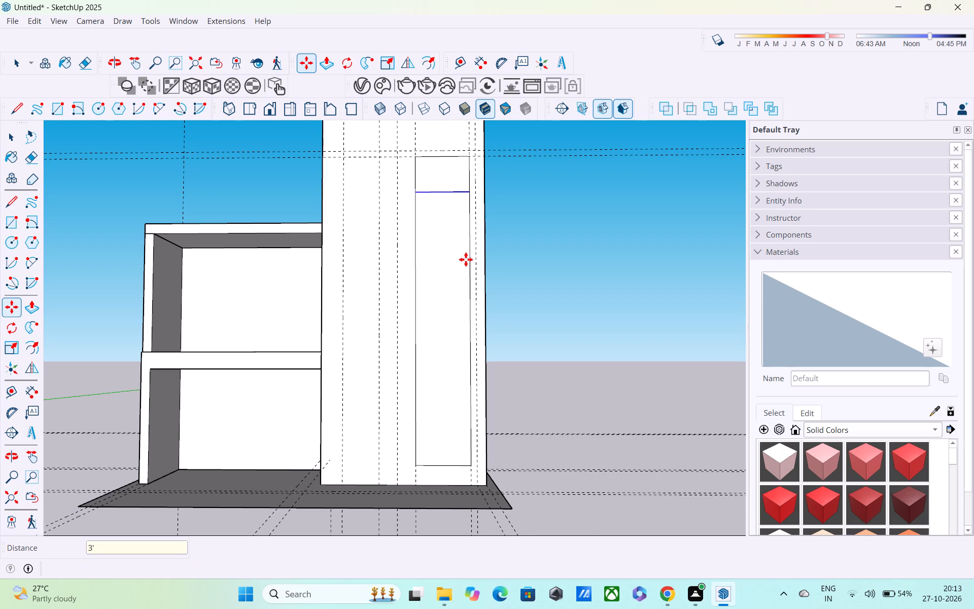
{"action": "type", "text": "6'"}
{"action": "key", "text": "Return"}
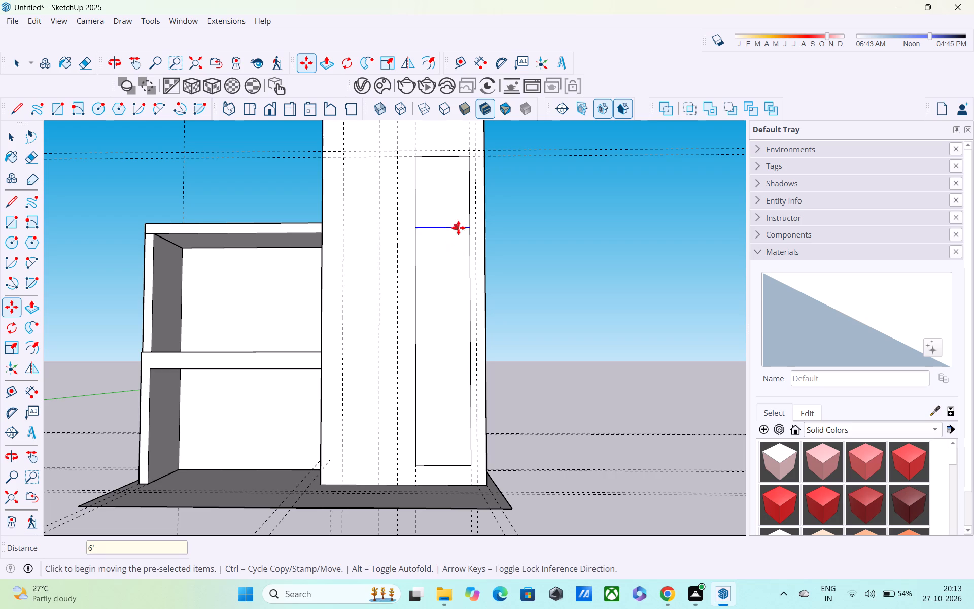
Copy the new dividing line 6" further down inside the tall rectangle to form a narrow band.
{"action": "left_click", "coordinate": [467, 228]}
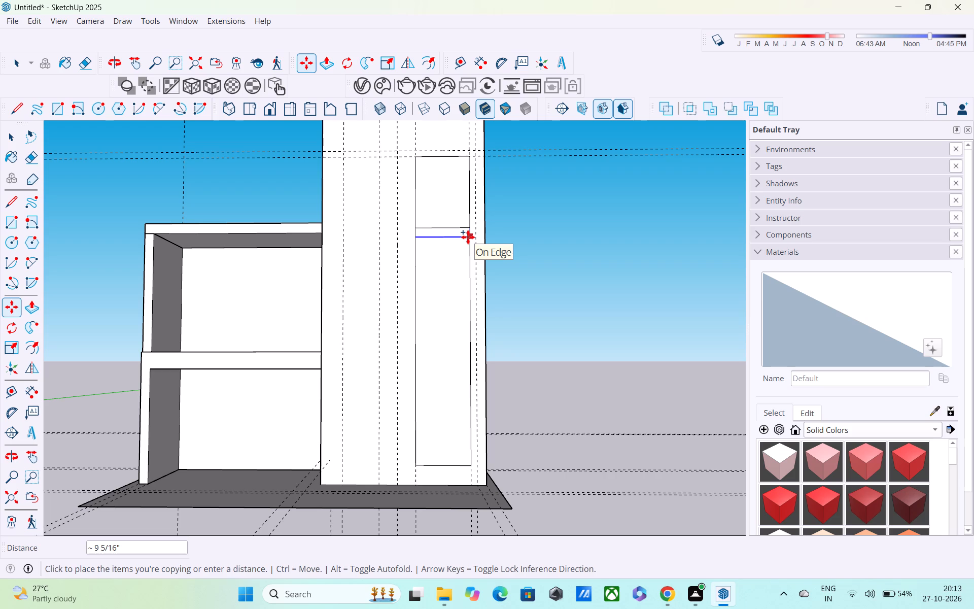
{"action": "type", "text": "6\""}
{"action": "key", "text": "Return"}
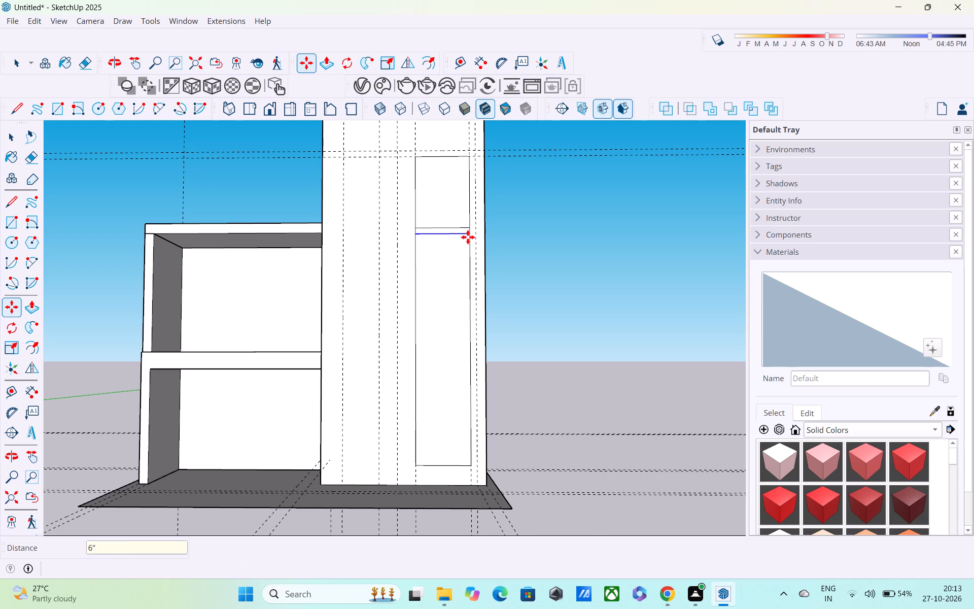
{"action": "key", "text": "space"}
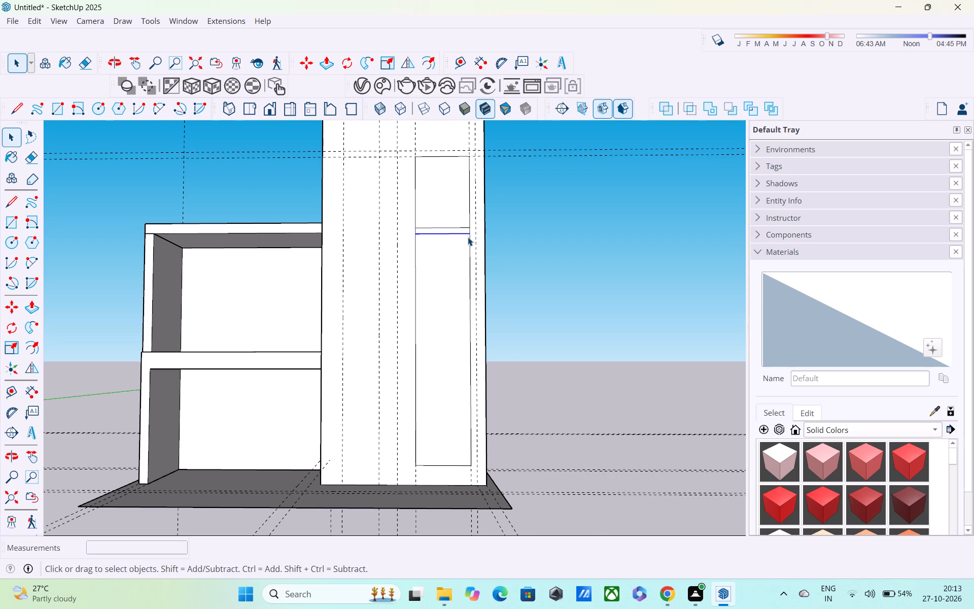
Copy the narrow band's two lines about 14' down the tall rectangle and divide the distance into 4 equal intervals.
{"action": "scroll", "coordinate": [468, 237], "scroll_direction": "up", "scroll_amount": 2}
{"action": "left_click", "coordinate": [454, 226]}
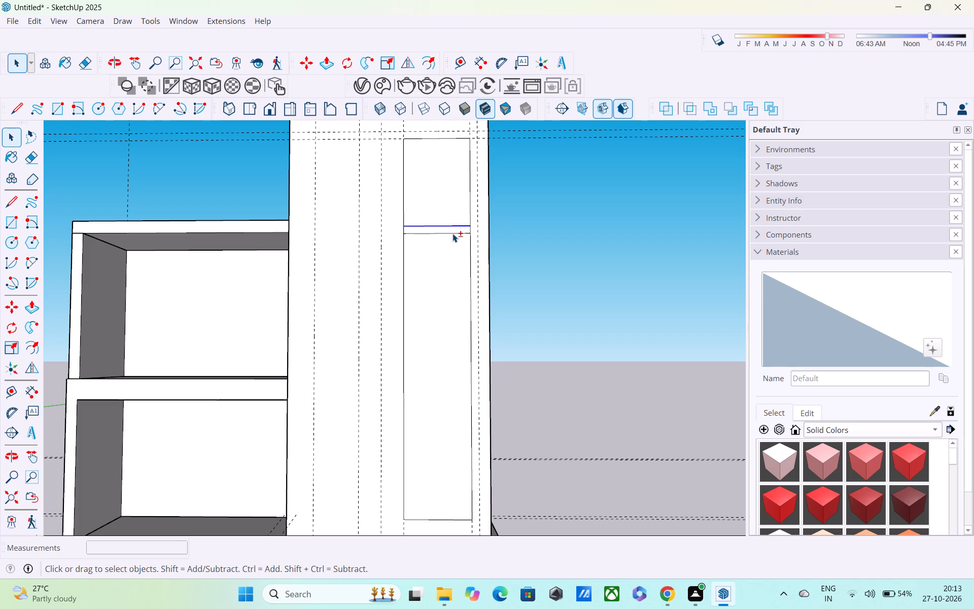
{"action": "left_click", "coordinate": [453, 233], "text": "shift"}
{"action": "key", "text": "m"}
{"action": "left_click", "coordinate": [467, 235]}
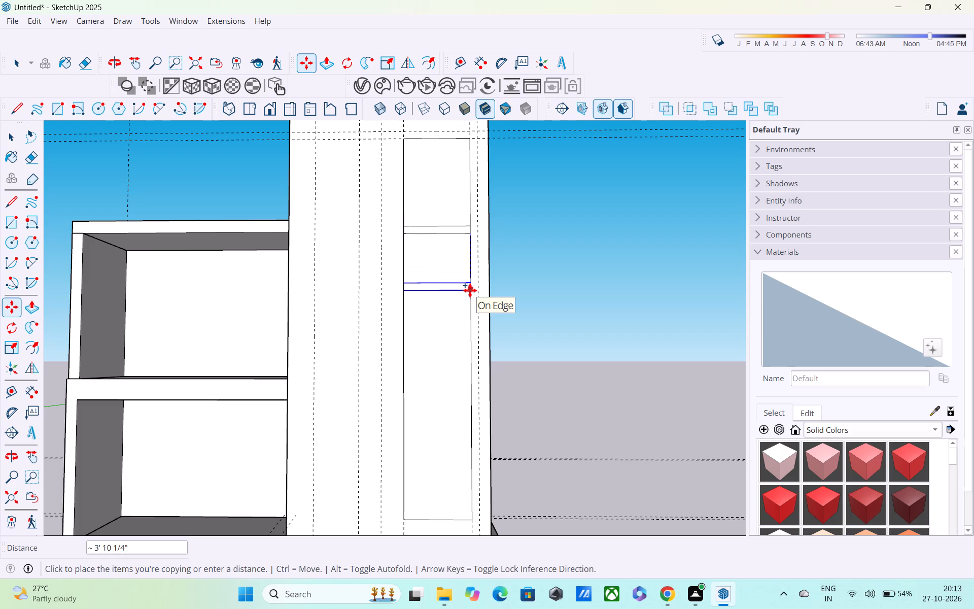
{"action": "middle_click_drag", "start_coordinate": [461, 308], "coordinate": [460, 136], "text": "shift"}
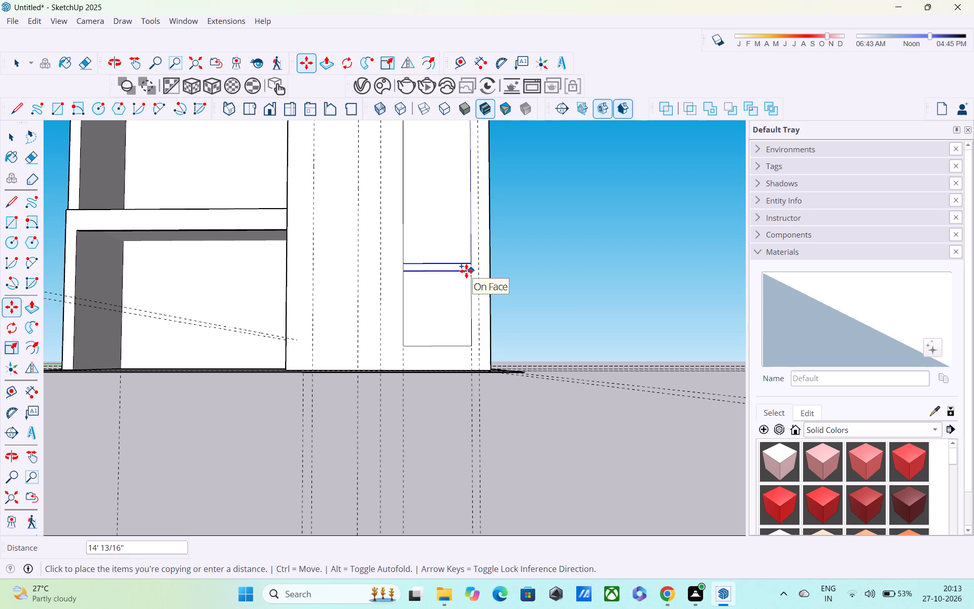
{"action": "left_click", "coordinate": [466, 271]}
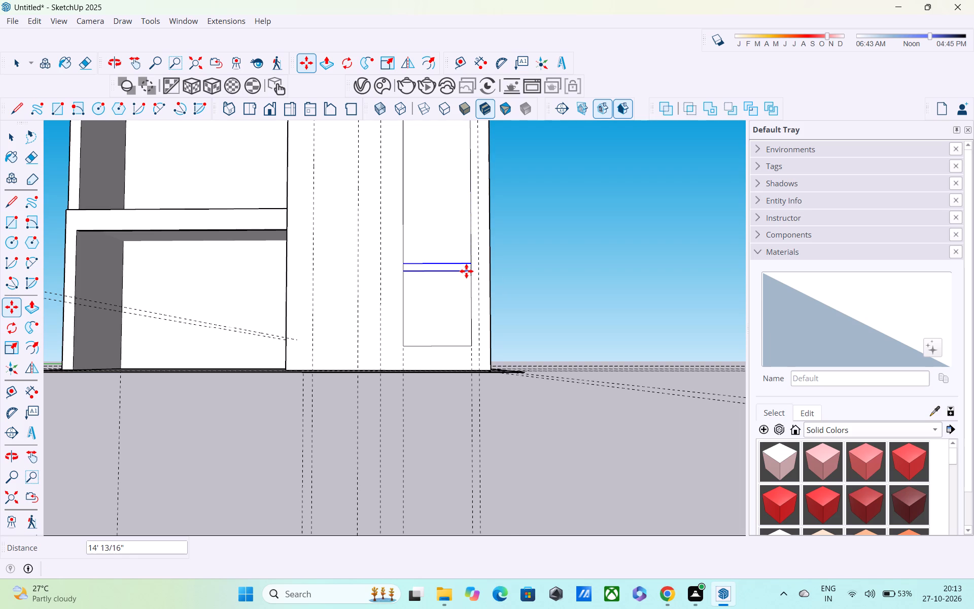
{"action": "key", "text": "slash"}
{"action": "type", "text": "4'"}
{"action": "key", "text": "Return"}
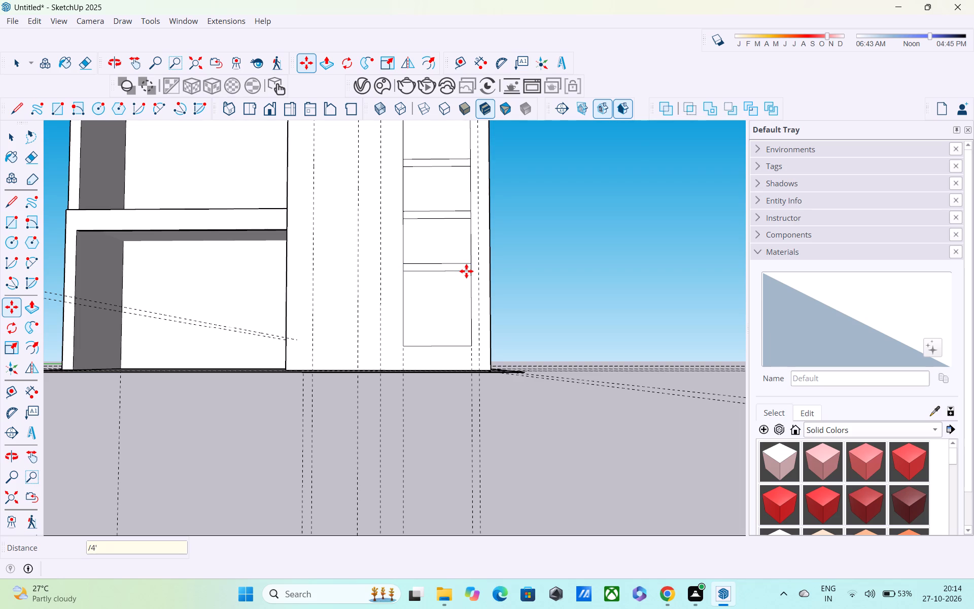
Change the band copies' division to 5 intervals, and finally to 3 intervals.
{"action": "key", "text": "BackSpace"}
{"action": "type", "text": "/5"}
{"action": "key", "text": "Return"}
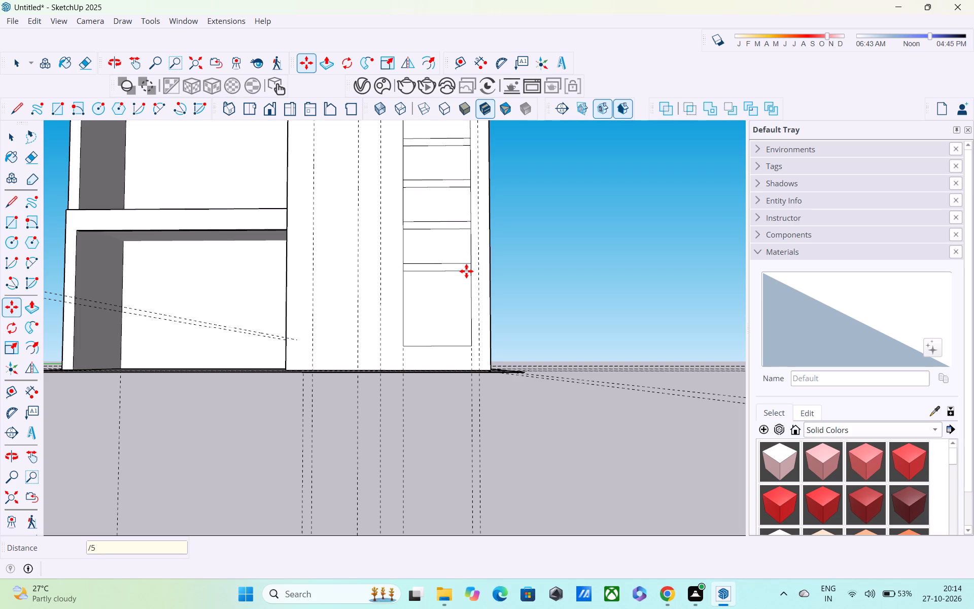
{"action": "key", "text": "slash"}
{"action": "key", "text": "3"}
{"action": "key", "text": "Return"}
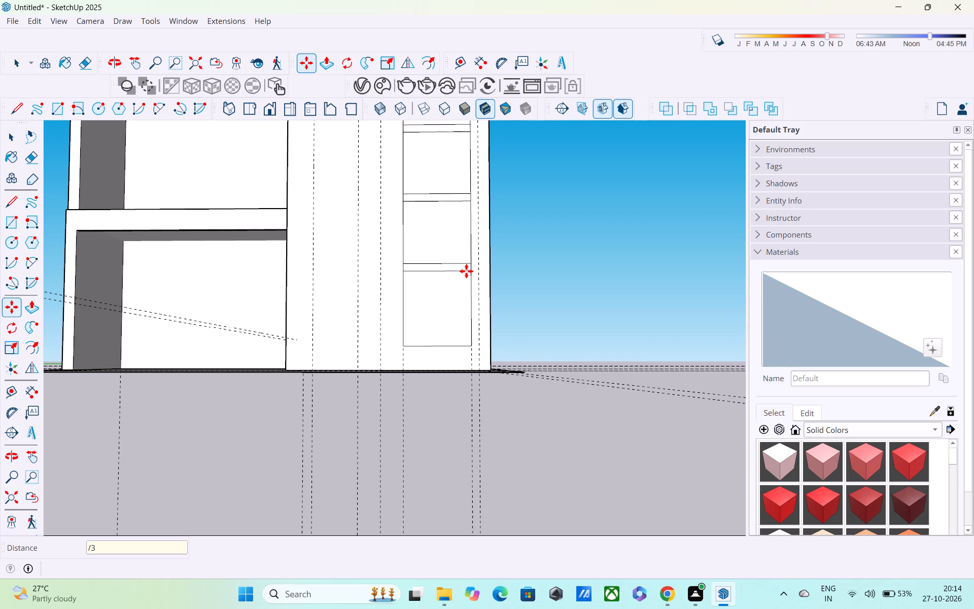
Examine the spacing of the bands and panels along the full height of the tall rectangle.
{"action": "scroll", "coordinate": [466, 271], "scroll_direction": "up", "scroll_amount": 1}
{"action": "scroll", "coordinate": [470, 256], "scroll_direction": "down", "scroll_amount": 4}
{"action": "middle_click_drag", "start_coordinate": [455, 226], "coordinate": [451, 317]}
{"action": "scroll", "coordinate": [436, 224], "scroll_direction": "down", "scroll_amount": 8}
{"action": "scroll", "coordinate": [435, 216], "scroll_direction": "up", "scroll_amount": 1}
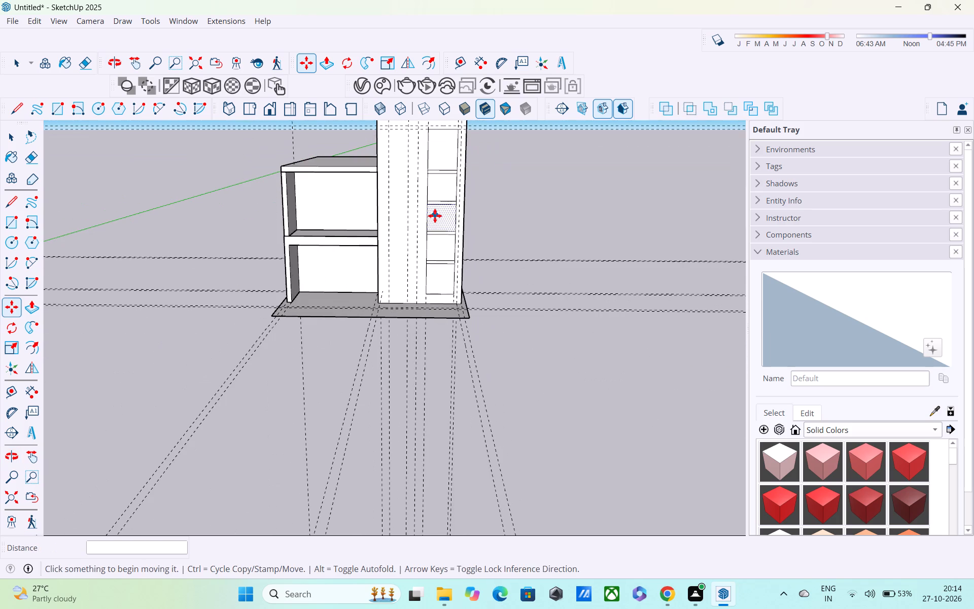
{"action": "scroll", "coordinate": [448, 208], "scroll_direction": "down", "scroll_amount": 1}
{"action": "middle_click_drag", "start_coordinate": [448, 216], "coordinate": [447, 283], "text": "shift"}
{"action": "scroll", "coordinate": [440, 267], "scroll_direction": "up", "scroll_amount": 5}
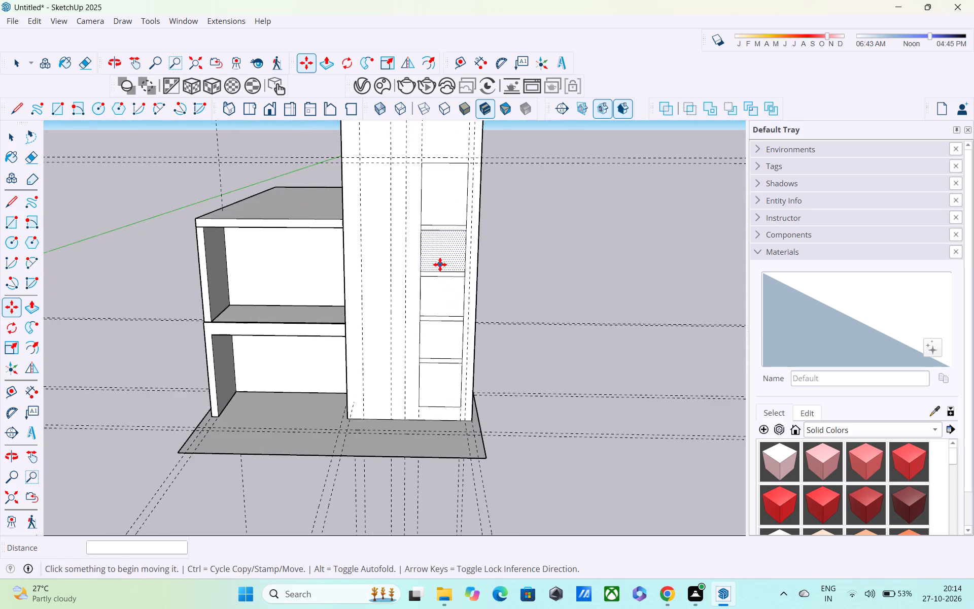
{"action": "middle_click_drag", "start_coordinate": [440, 264], "coordinate": [436, 199]}
{"action": "scroll", "coordinate": [459, 228], "scroll_direction": "up", "scroll_amount": 4}
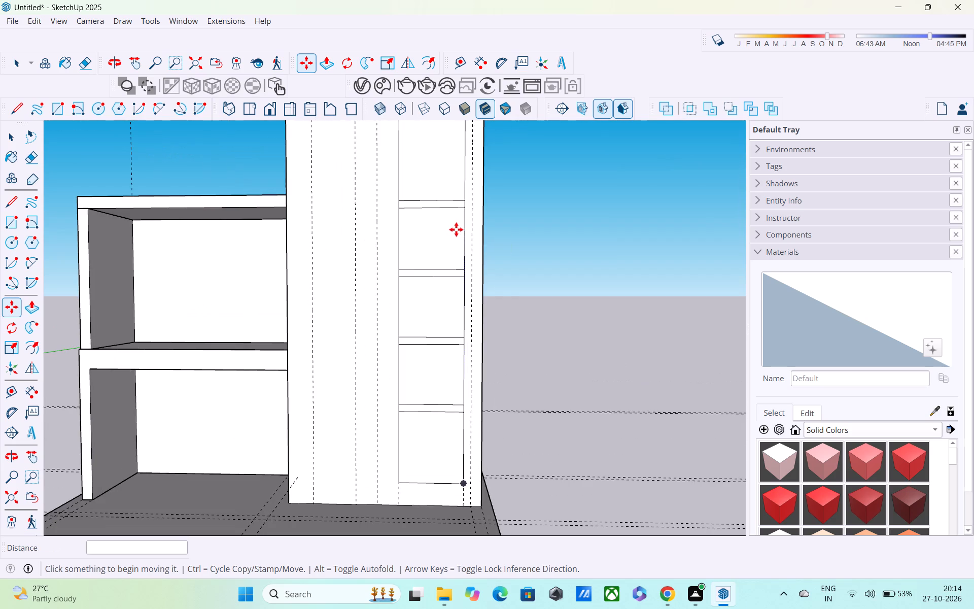
Undo the divided band copies, the 6" band line and the 6' dividing line in the tall rectangle.
{"action": "key", "text": "ctrl+z"}
{"action": "scroll", "coordinate": [446, 218], "scroll_direction": "down", "scroll_amount": 2}
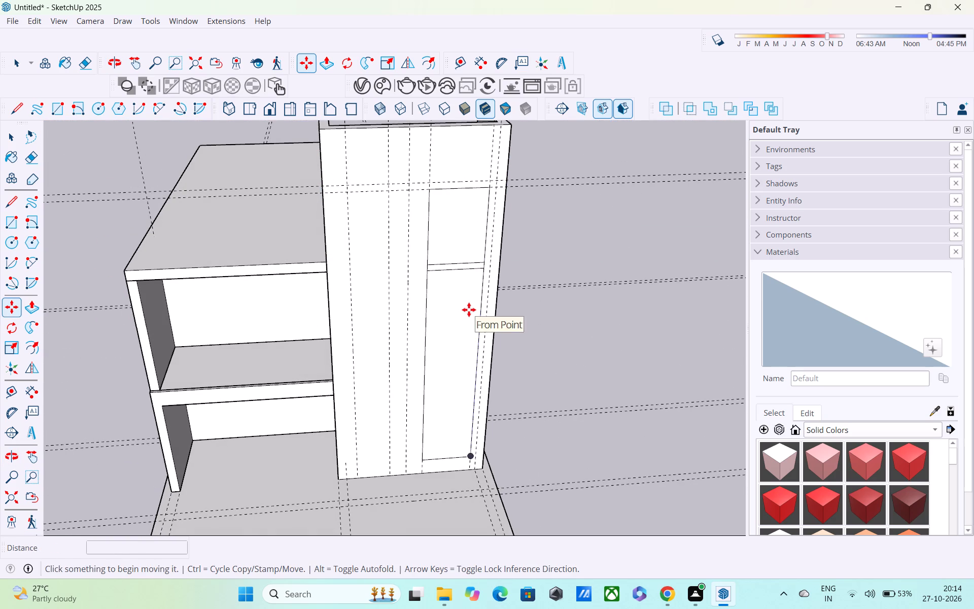
{"action": "key", "text": "ctrl+z"}
{"action": "scroll", "coordinate": [460, 289], "scroll_direction": "up", "scroll_amount": 1}
{"action": "middle_click_drag", "start_coordinate": [453, 286], "coordinate": [425, 233]}
{"action": "scroll", "coordinate": [441, 233], "scroll_direction": "up", "scroll_amount": 2}
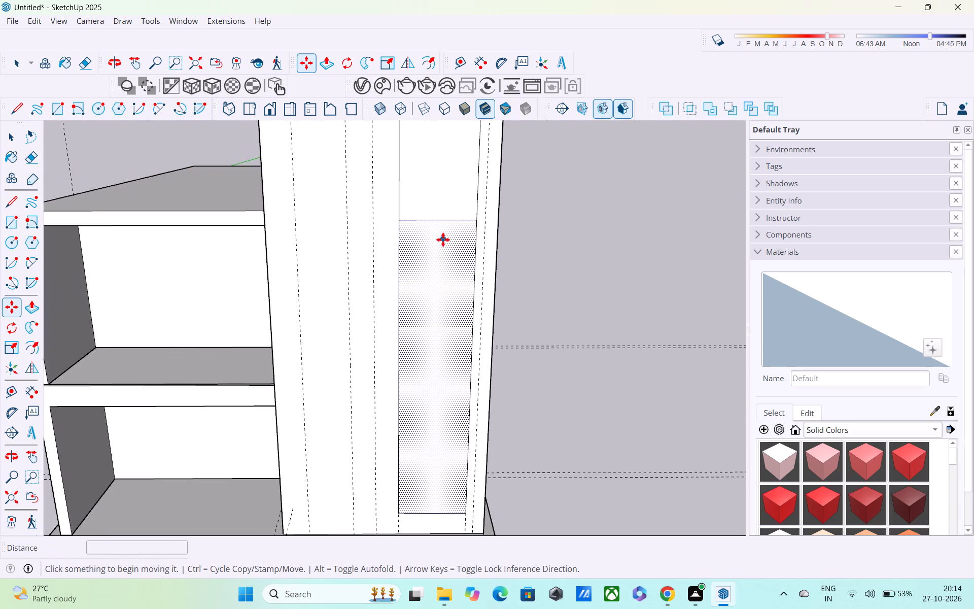
{"action": "key", "text": "ctrl+z"}
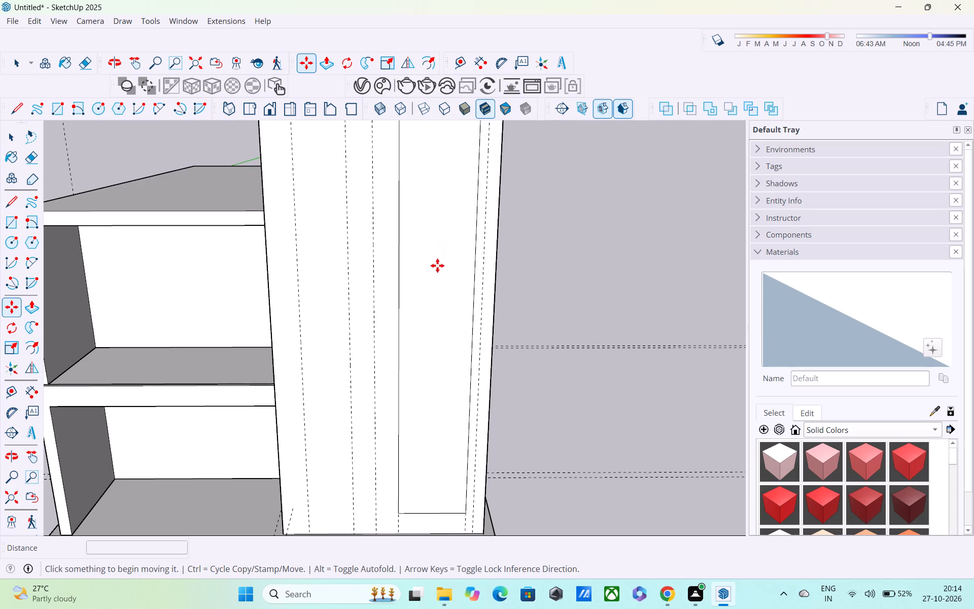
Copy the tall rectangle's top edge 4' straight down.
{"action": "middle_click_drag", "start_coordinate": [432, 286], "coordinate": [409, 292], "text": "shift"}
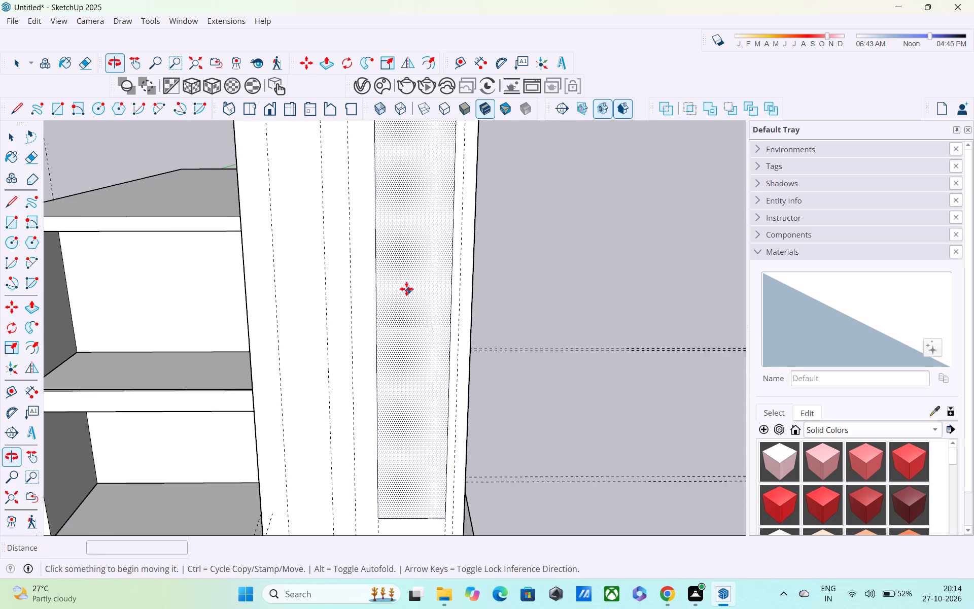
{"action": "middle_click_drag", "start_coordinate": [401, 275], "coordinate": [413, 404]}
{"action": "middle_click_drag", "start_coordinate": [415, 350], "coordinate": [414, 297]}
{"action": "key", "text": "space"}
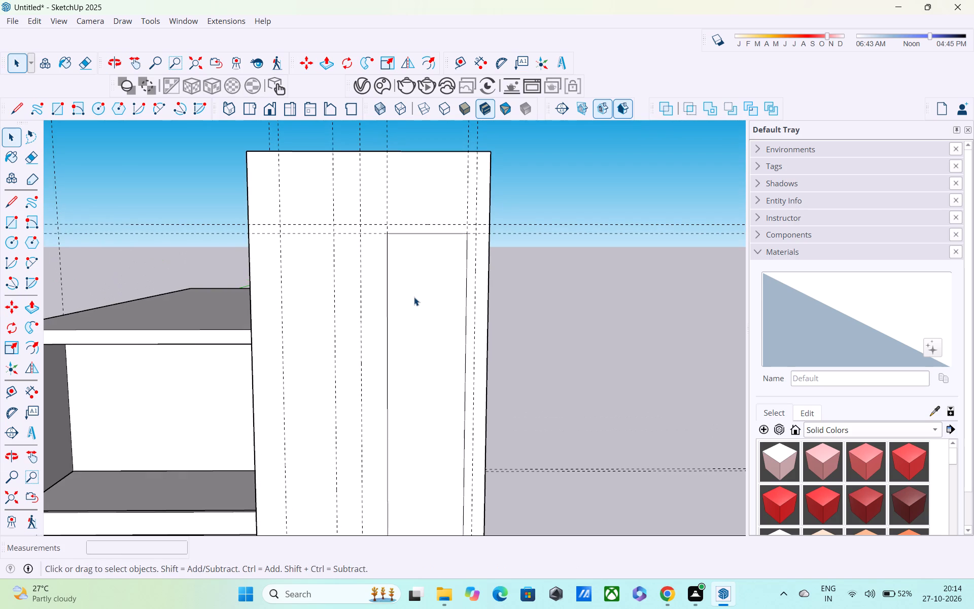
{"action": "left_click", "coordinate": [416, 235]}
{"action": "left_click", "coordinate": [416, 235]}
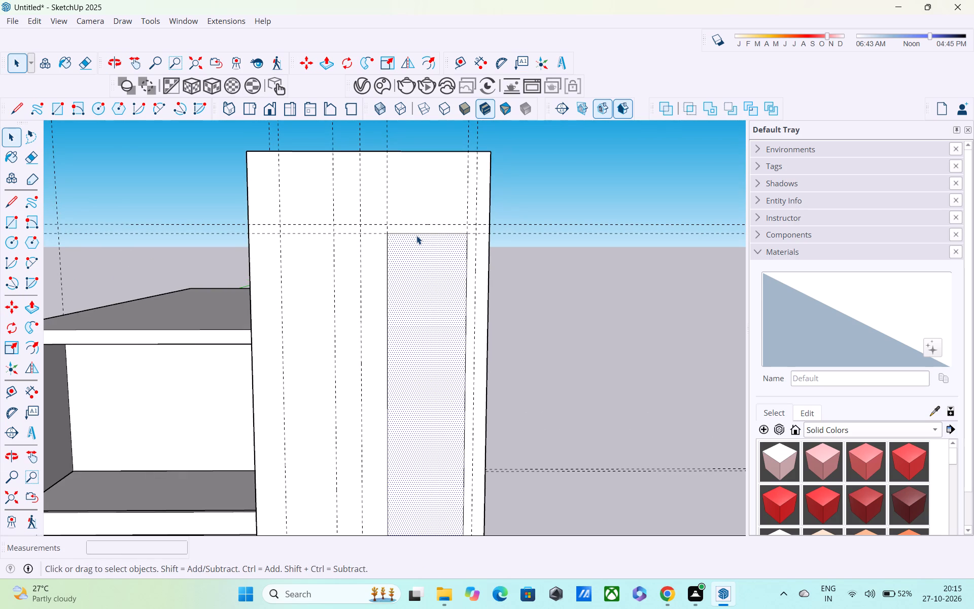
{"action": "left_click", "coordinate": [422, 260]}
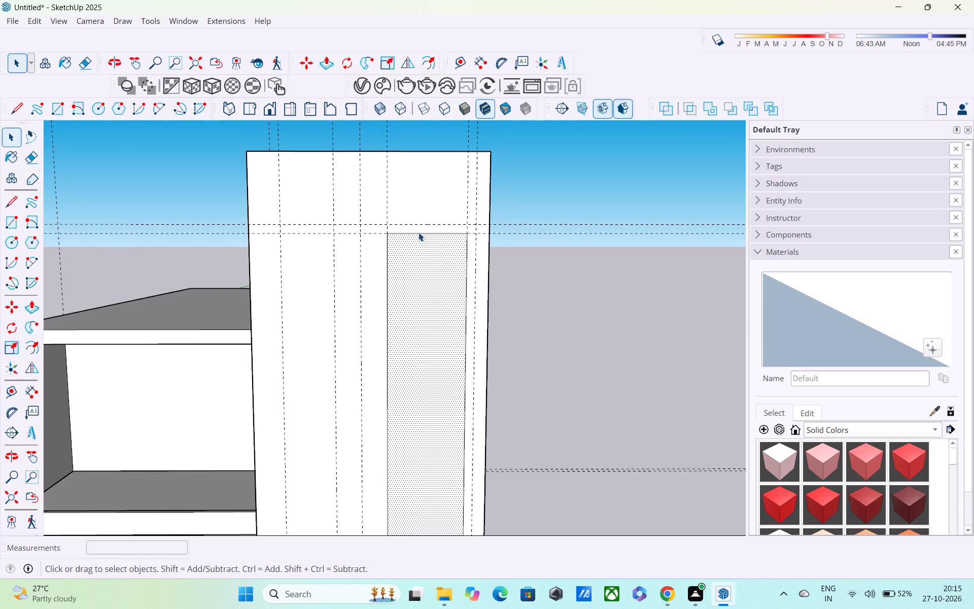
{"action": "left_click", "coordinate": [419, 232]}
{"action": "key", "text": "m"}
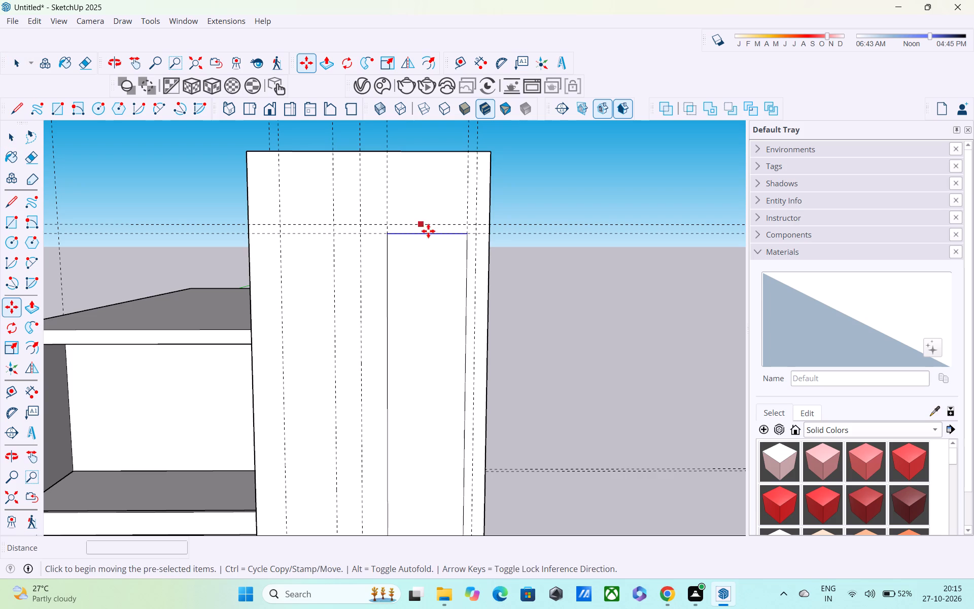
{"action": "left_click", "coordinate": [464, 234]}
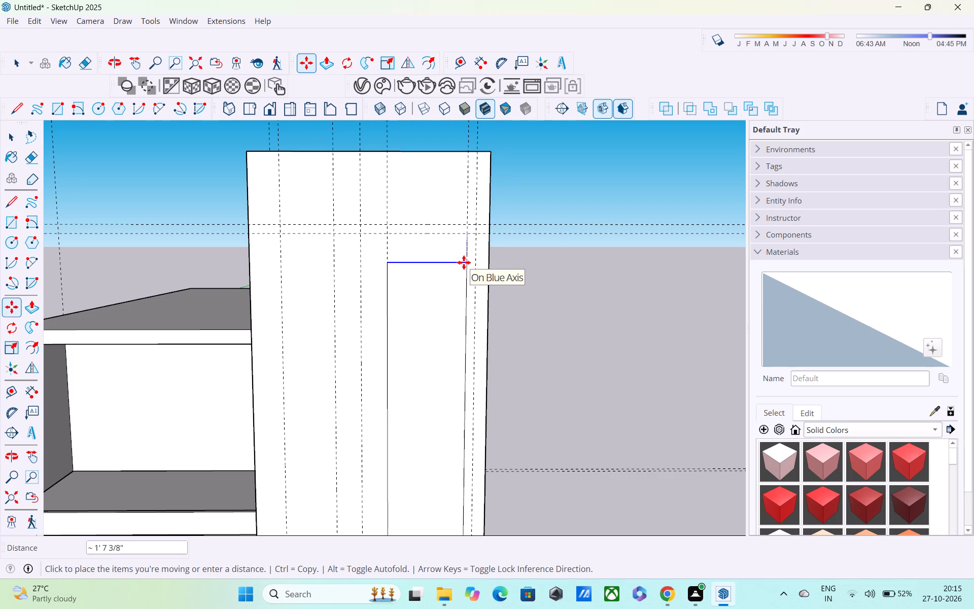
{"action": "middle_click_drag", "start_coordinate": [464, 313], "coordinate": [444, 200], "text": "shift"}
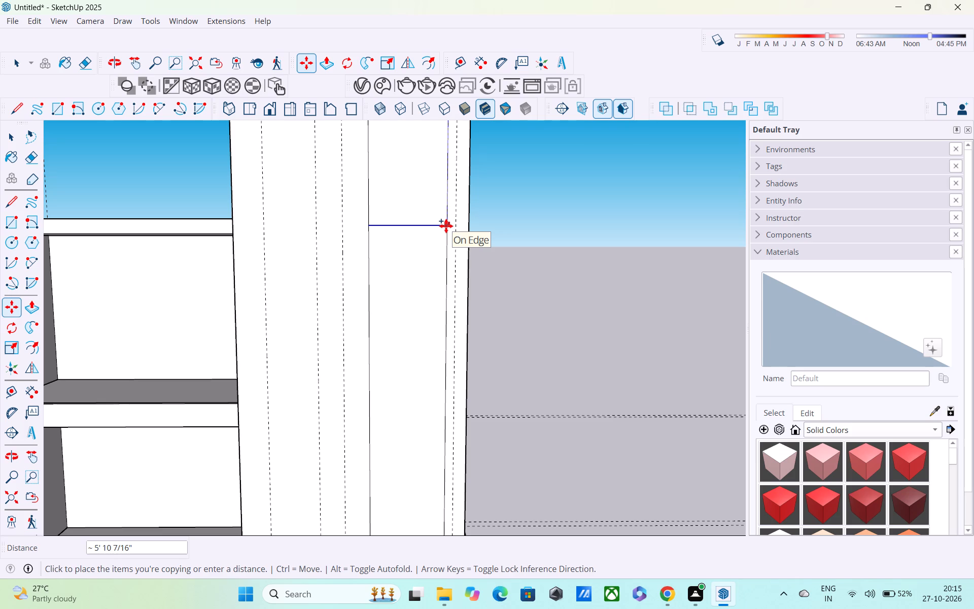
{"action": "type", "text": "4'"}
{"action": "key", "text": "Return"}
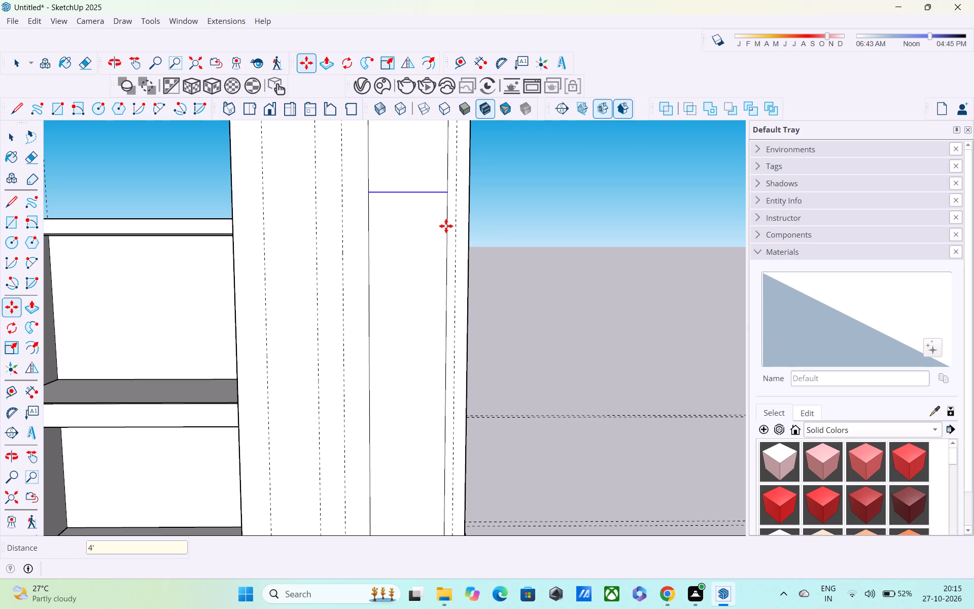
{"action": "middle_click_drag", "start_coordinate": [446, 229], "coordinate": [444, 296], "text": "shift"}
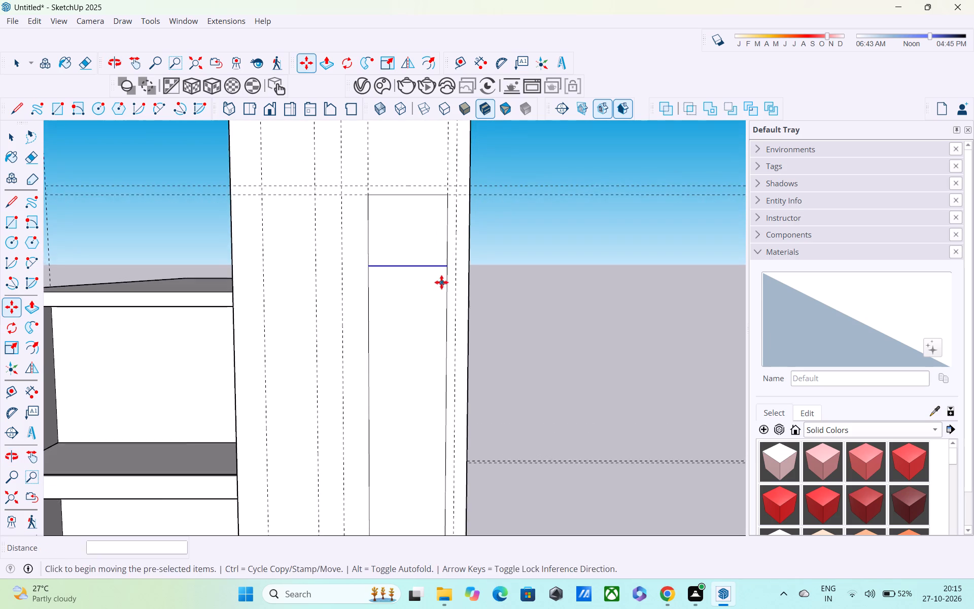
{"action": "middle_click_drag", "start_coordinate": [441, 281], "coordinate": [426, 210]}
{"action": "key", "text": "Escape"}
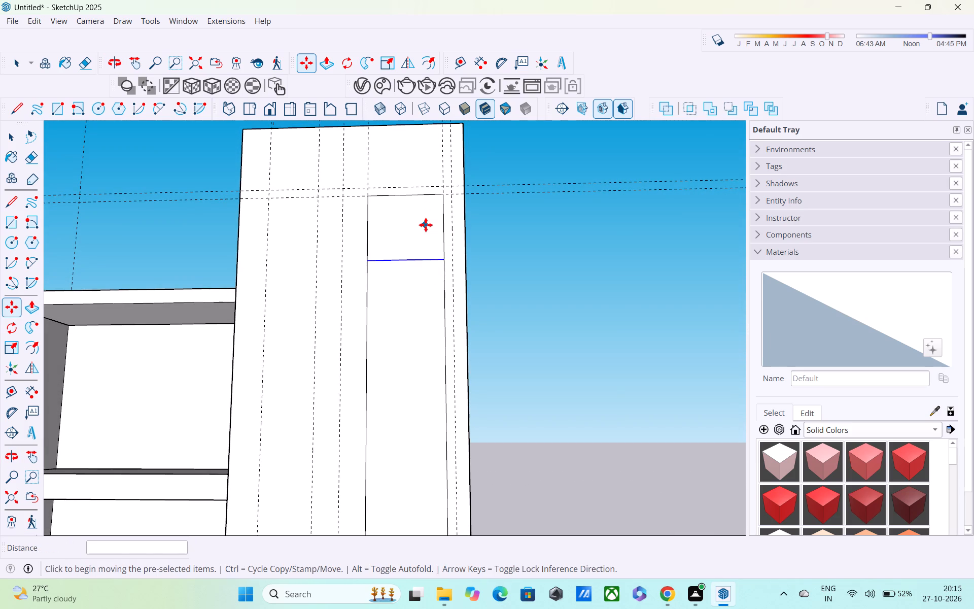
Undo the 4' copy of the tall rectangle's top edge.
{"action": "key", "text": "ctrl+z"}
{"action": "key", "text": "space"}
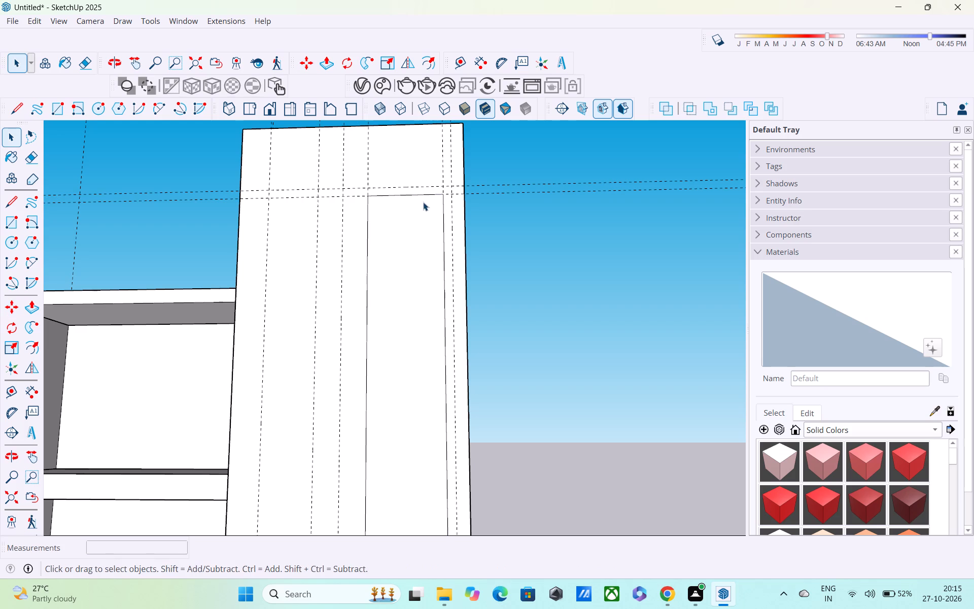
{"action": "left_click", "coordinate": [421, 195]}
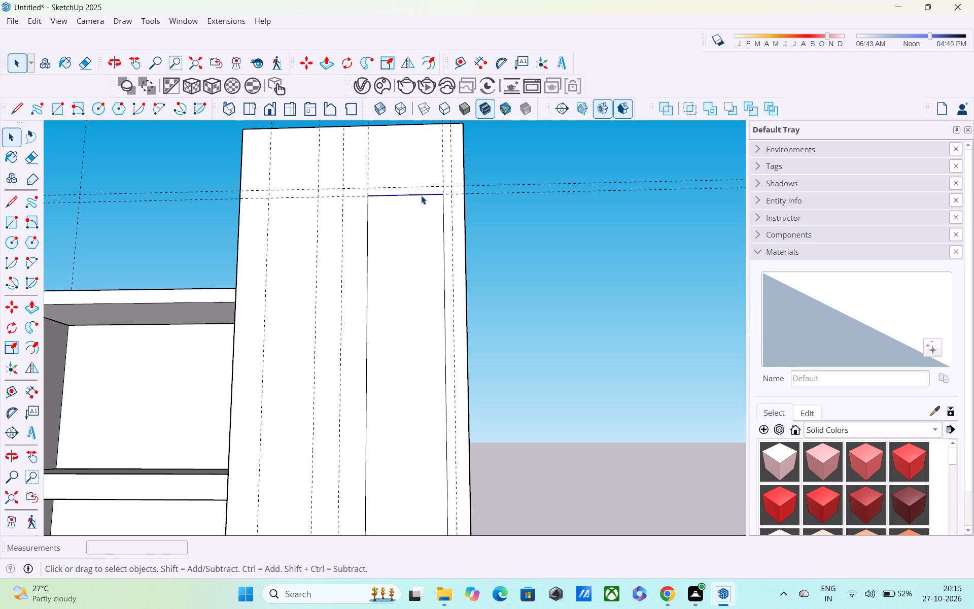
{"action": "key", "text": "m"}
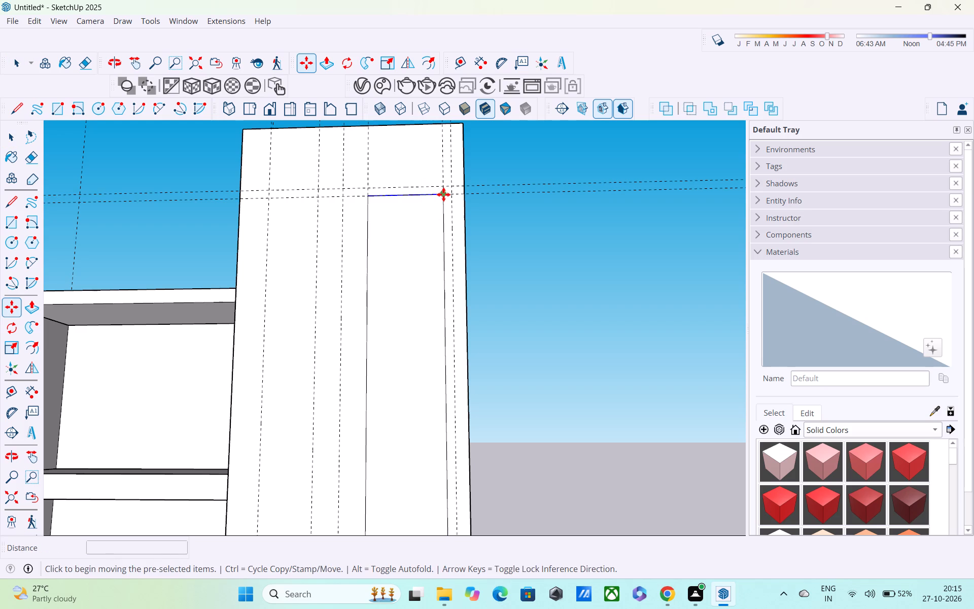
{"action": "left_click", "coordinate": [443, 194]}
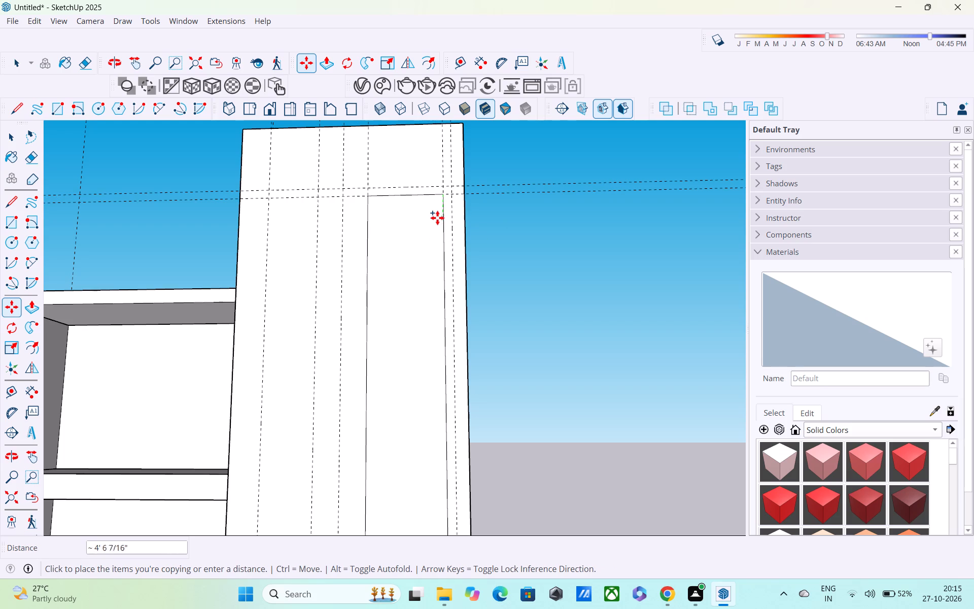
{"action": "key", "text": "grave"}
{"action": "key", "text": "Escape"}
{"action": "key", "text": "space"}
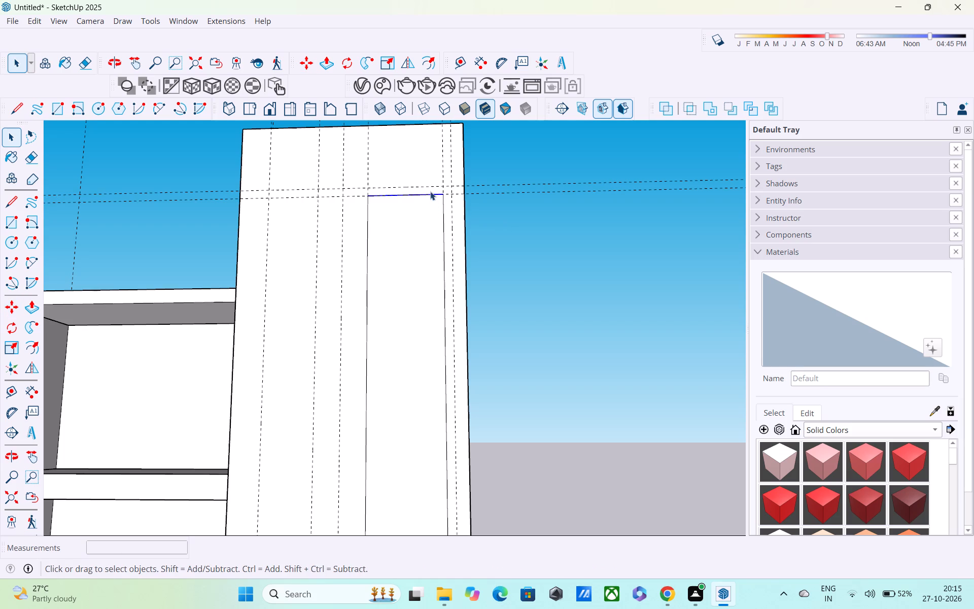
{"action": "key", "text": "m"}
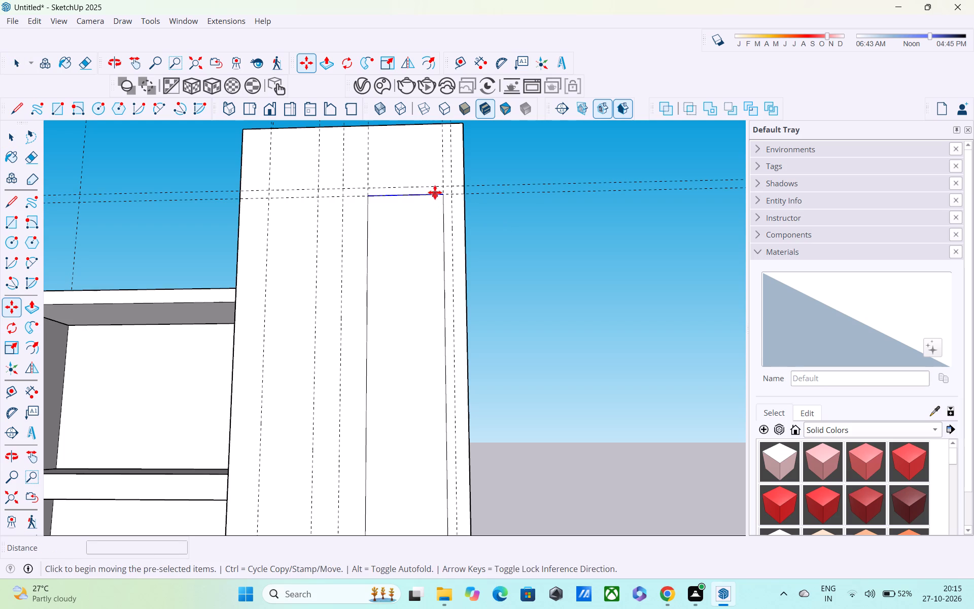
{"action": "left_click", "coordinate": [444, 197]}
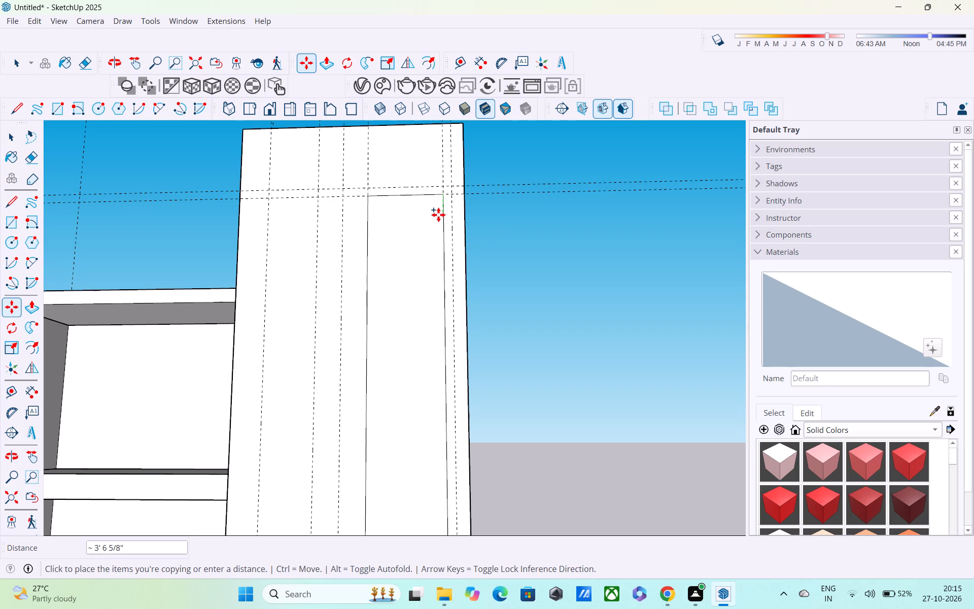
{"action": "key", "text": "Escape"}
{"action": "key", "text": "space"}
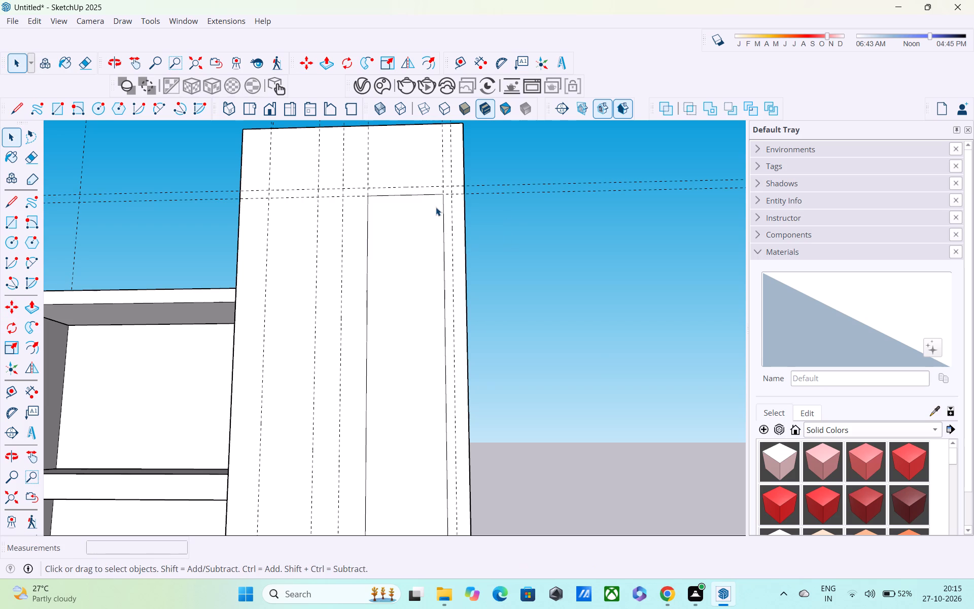
Copy the tall rectangle's top edge 4" straight down to form a thin band at its top.
{"action": "left_click", "coordinate": [431, 195]}
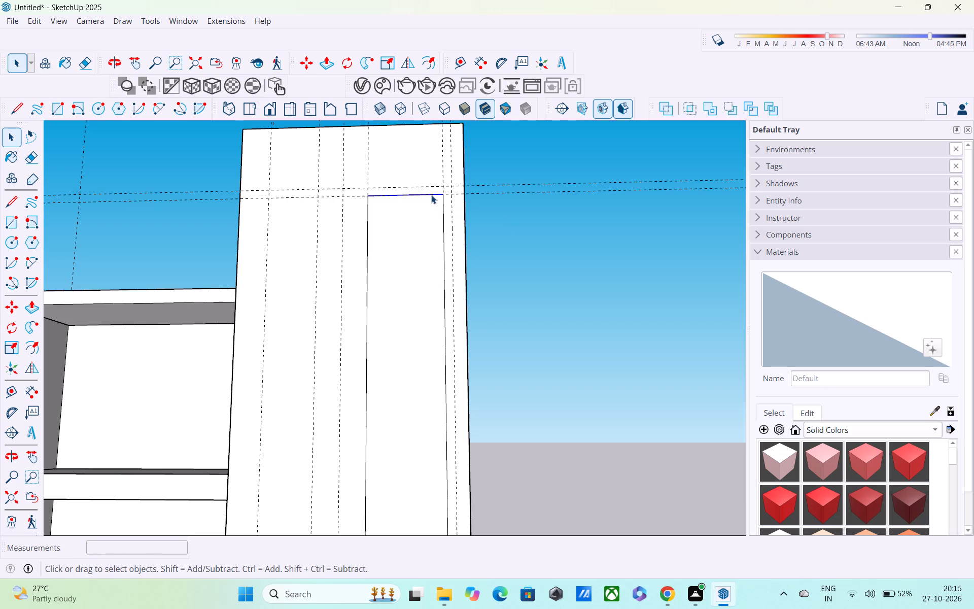
{"action": "key", "text": "m"}
{"action": "middle_click_drag", "start_coordinate": [433, 195], "coordinate": [498, 247]}
{"action": "scroll", "coordinate": [340, 260], "scroll_direction": "up", "scroll_amount": 4}
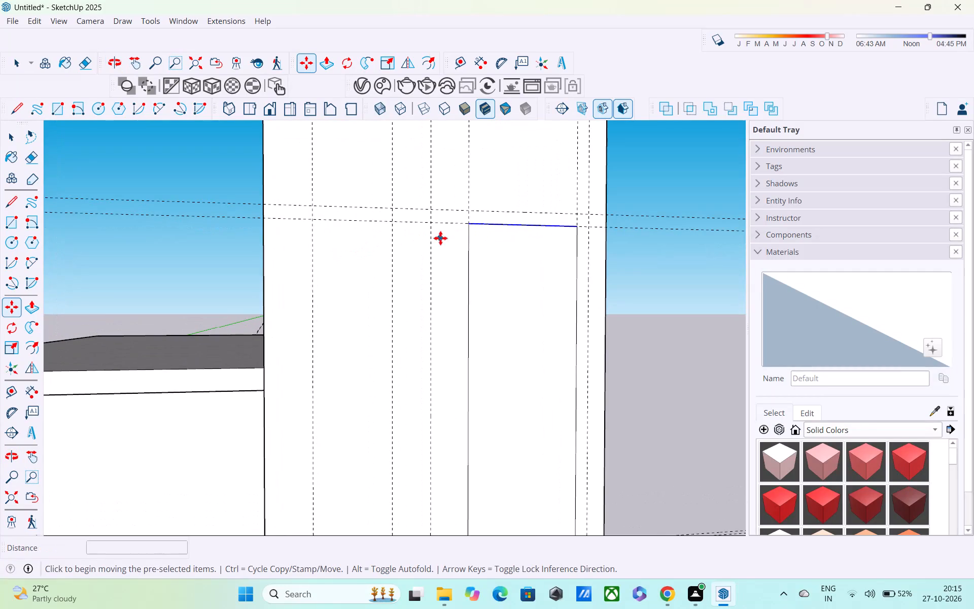
{"action": "left_click", "coordinate": [470, 223]}
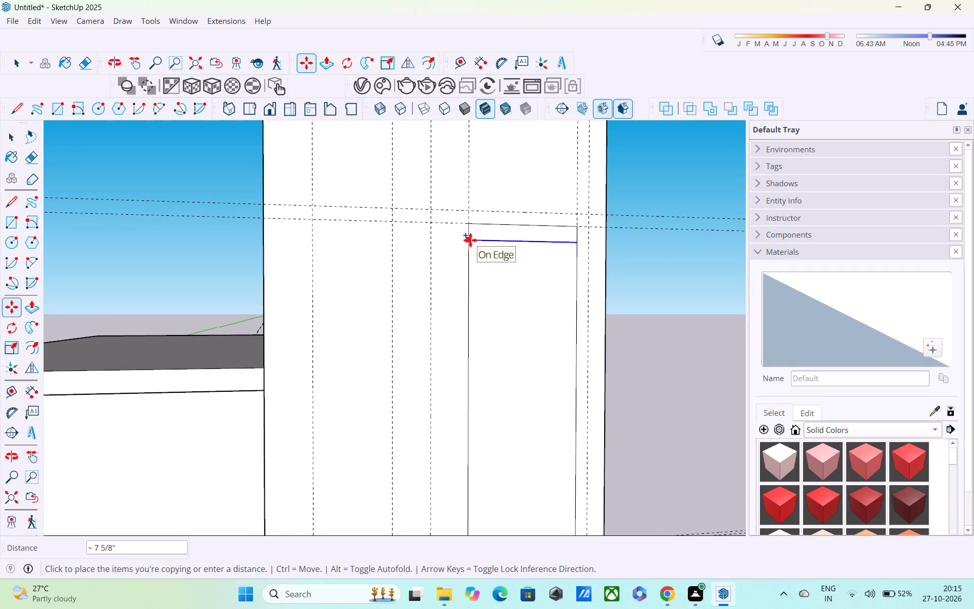
{"action": "type", "text": "4\""}
{"action": "key", "text": "Return"}
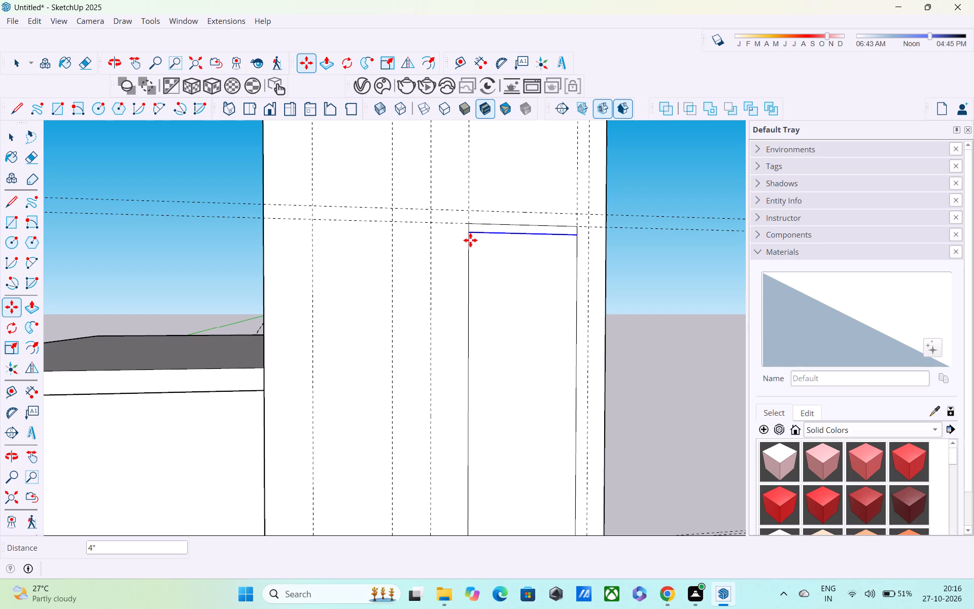
{"action": "type", "text": "2\""}
{"action": "key", "text": "Return"}
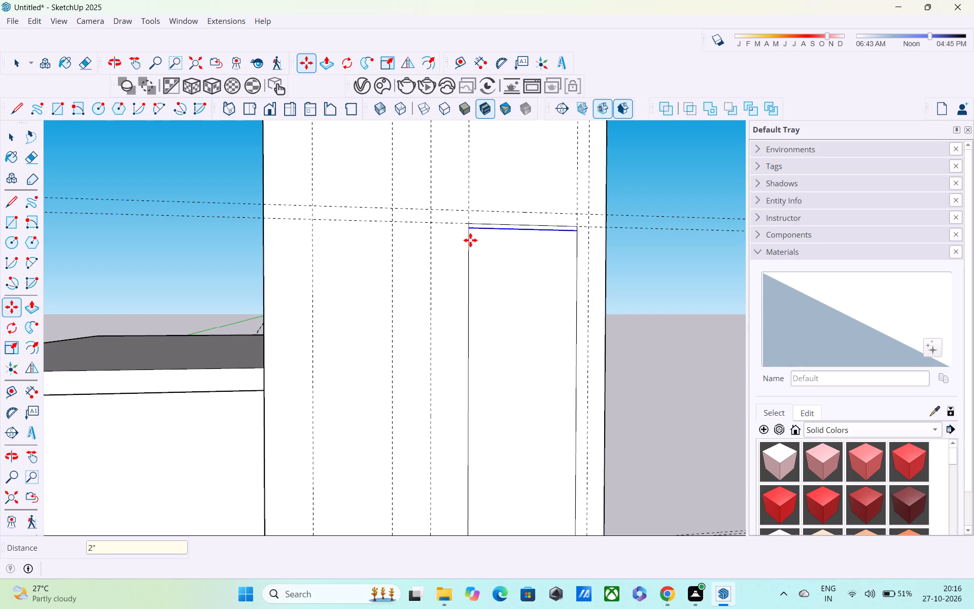
{"action": "type", "text": "4\""}
{"action": "key", "text": "Return"}
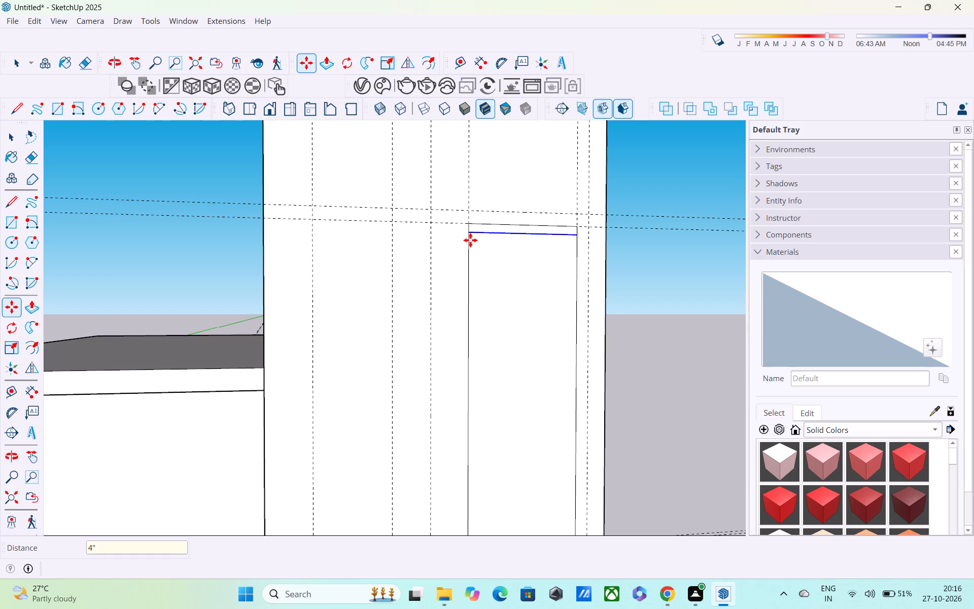
{"action": "key", "text": "space"}
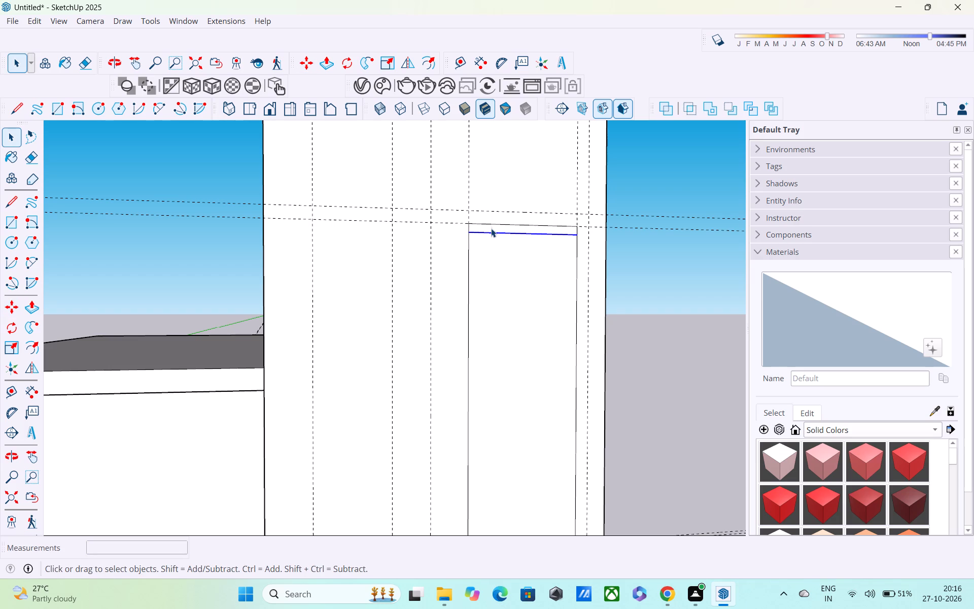
Copy the band's two edges down to the tall rectangle's bottom edge and divide the distance into 5 equal spaces.
{"action": "left_click", "coordinate": [491, 226], "text": "shift"}
{"action": "key", "text": "m"}
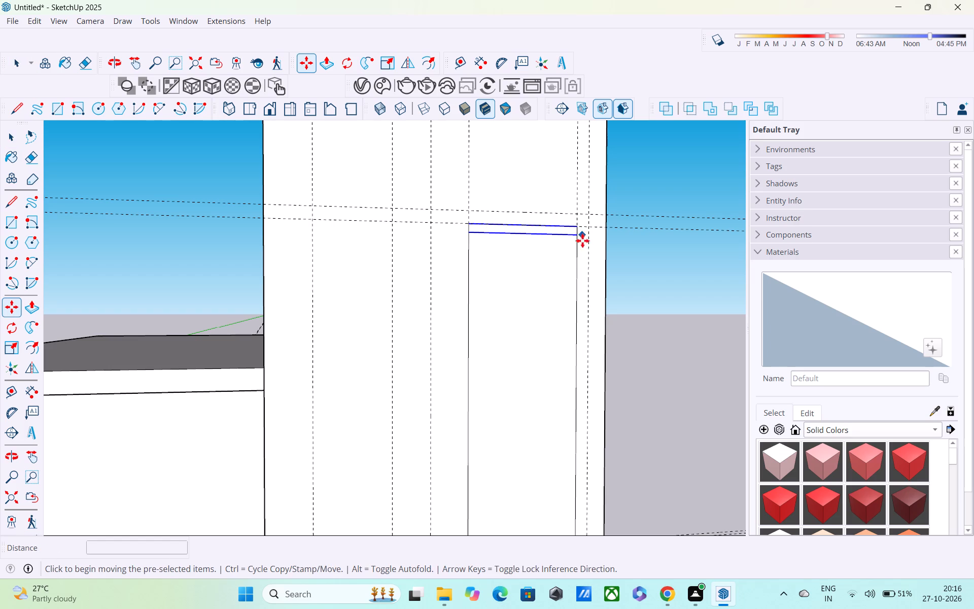
{"action": "left_click", "coordinate": [577, 238]}
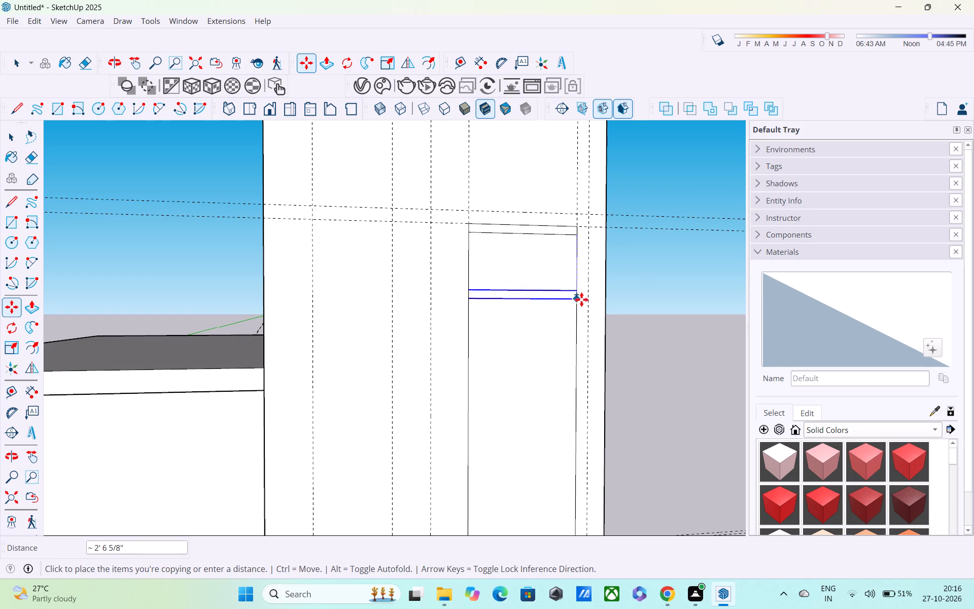
{"action": "middle_click_drag", "start_coordinate": [581, 307], "coordinate": [504, 83], "text": "shift"}
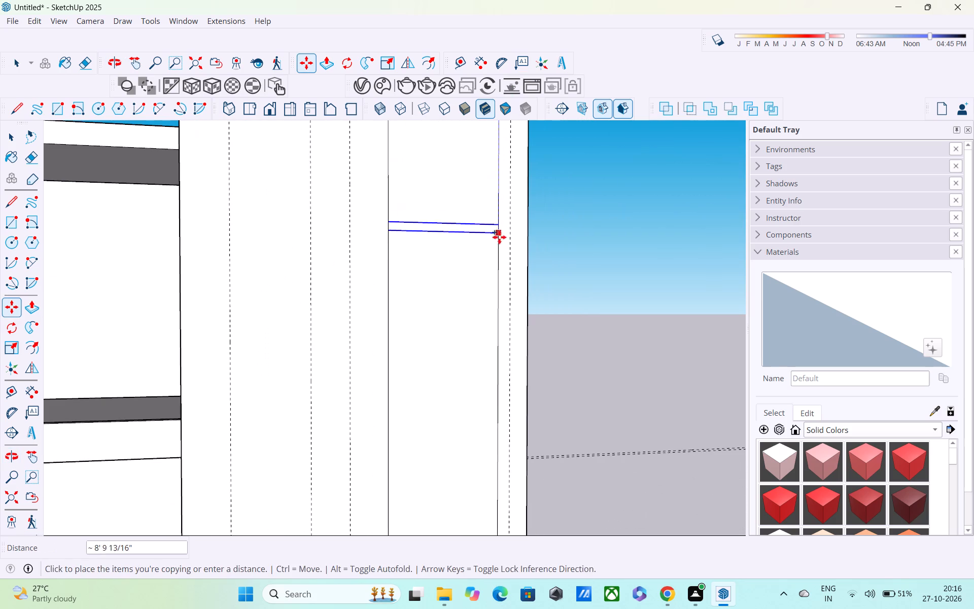
{"action": "middle_click_drag", "start_coordinate": [494, 262], "coordinate": [454, 96], "text": "shift"}
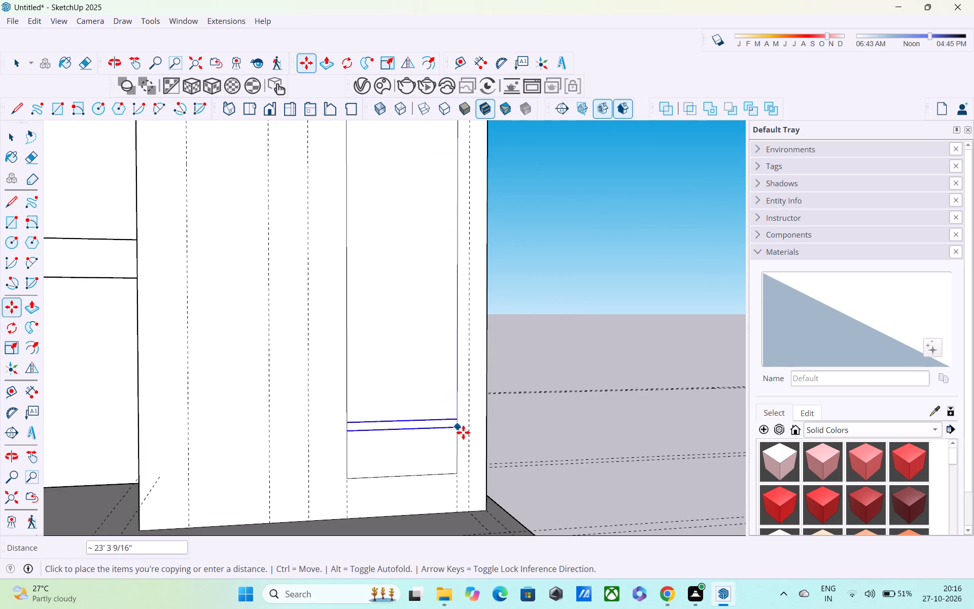
{"action": "left_click", "coordinate": [459, 476]}
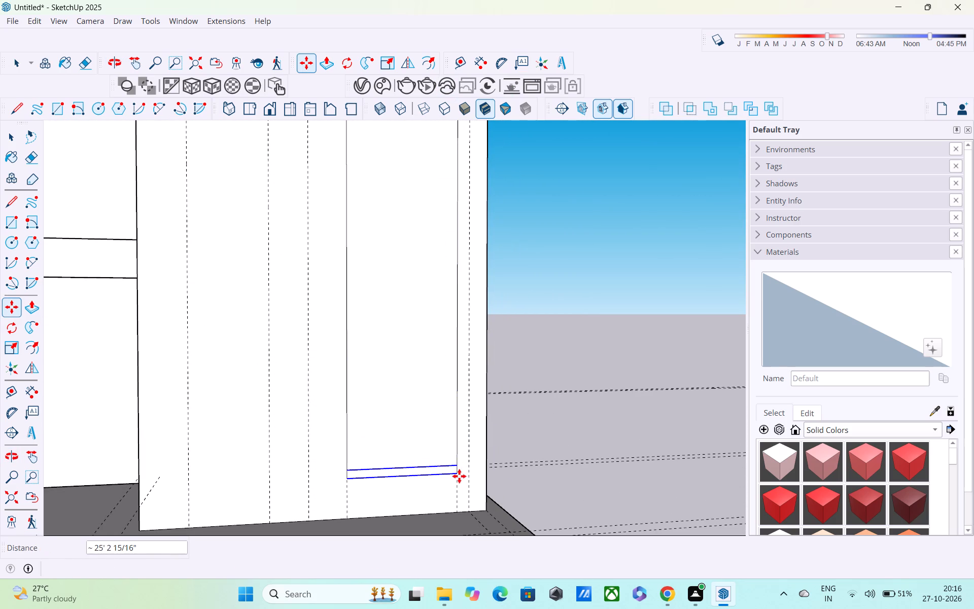
{"action": "key", "text": "slash"}
{"action": "key", "text": "5"}
{"action": "key", "text": "Return"}
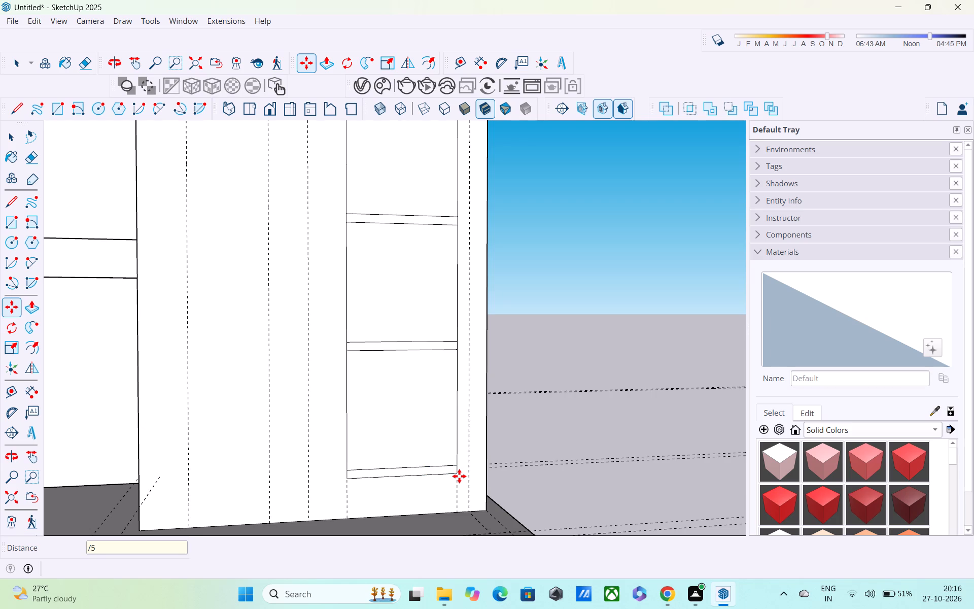
Examine the spacing of the thin bands and panels along the tall rectangle's full height.
{"action": "scroll", "coordinate": [405, 464], "scroll_direction": "down", "scroll_amount": 3}
{"action": "scroll", "coordinate": [407, 329], "scroll_direction": "down", "scroll_amount": 5}
{"action": "scroll", "coordinate": [391, 267], "scroll_direction": "down", "scroll_amount": 3}
{"action": "middle_click_drag", "start_coordinate": [390, 267], "coordinate": [393, 345], "text": "shift"}
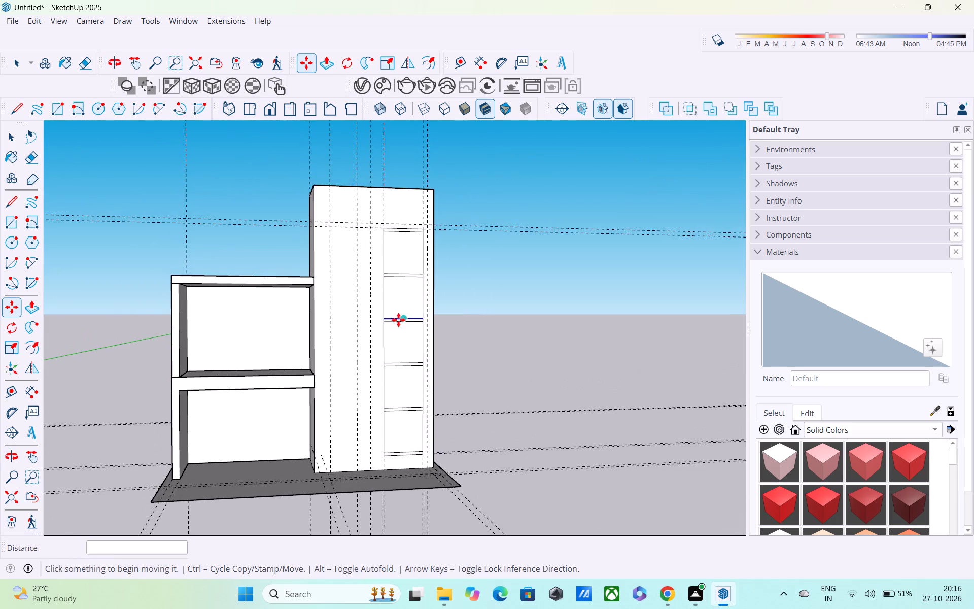
{"action": "middle_click_drag", "start_coordinate": [391, 316], "coordinate": [310, 277]}
{"action": "scroll", "coordinate": [404, 282], "scroll_direction": "up", "scroll_amount": 7}
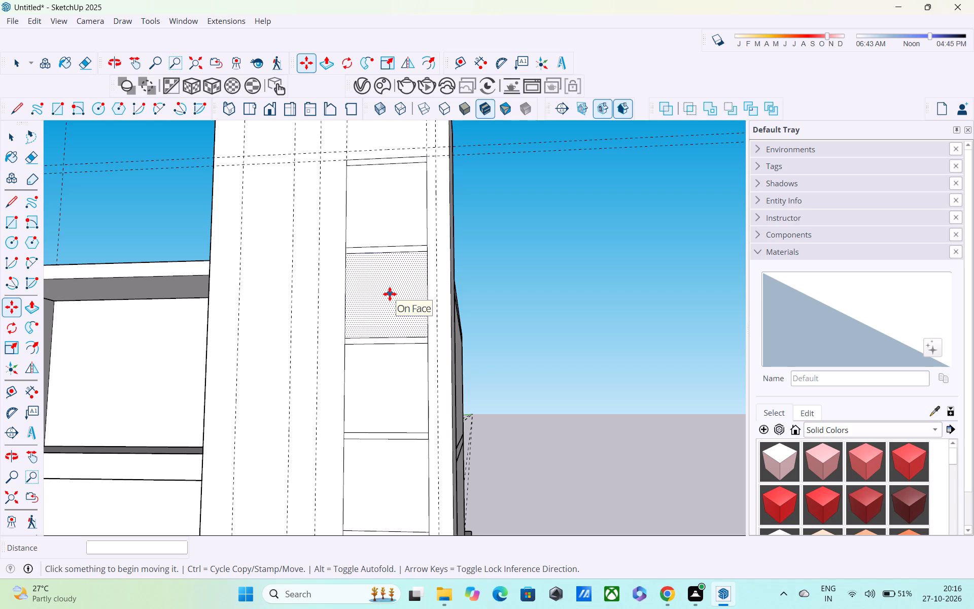
{"action": "key", "text": "space"}
{"action": "scroll", "coordinate": [468, 307], "scroll_direction": "down", "scroll_amount": 4}
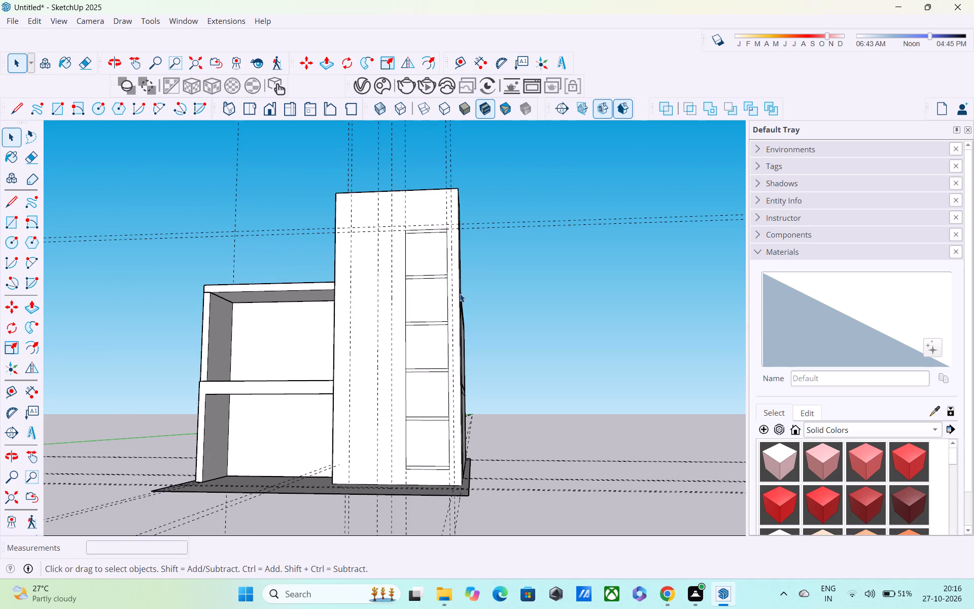
{"action": "middle_click_drag", "start_coordinate": [460, 312], "coordinate": [468, 367], "text": "shift"}
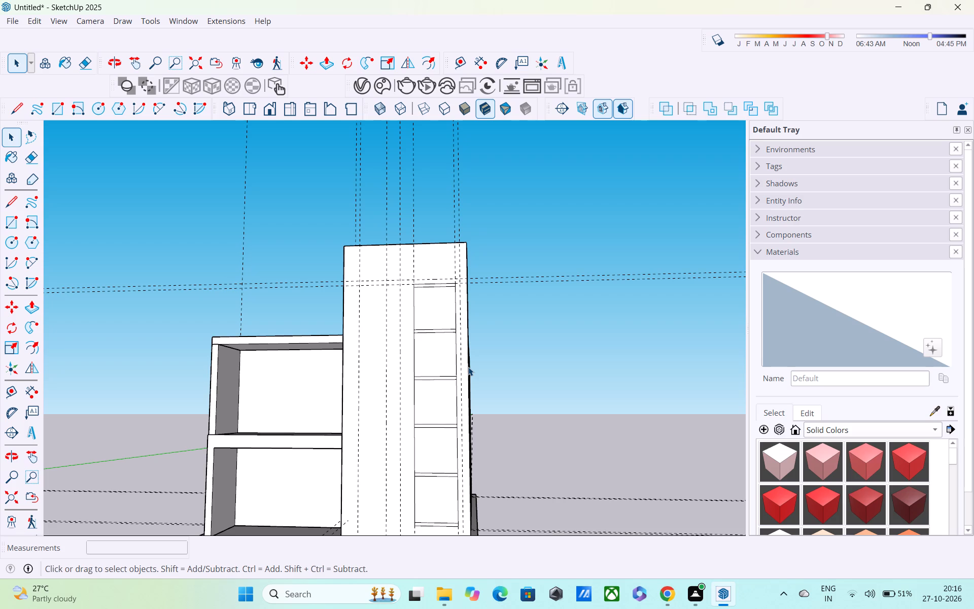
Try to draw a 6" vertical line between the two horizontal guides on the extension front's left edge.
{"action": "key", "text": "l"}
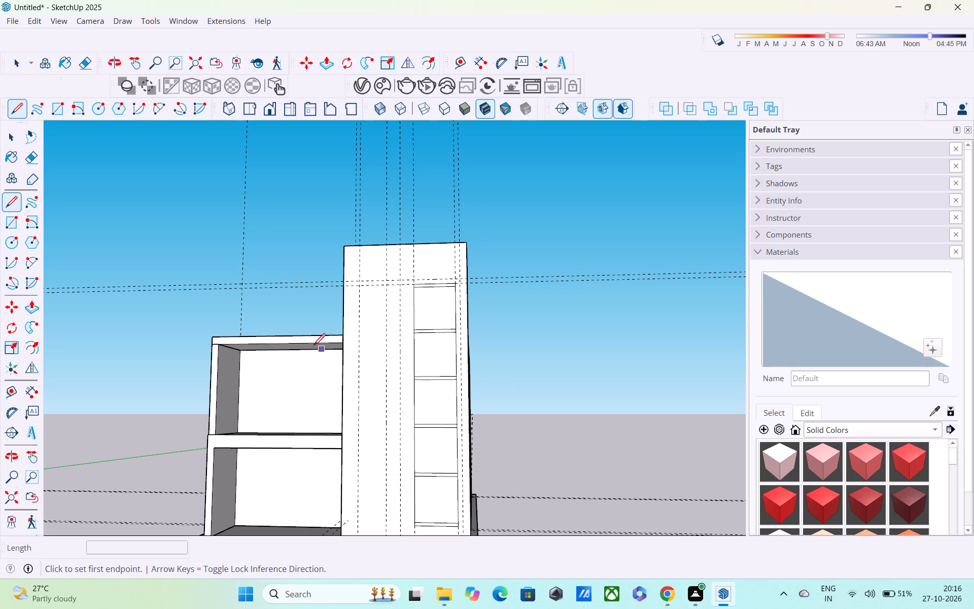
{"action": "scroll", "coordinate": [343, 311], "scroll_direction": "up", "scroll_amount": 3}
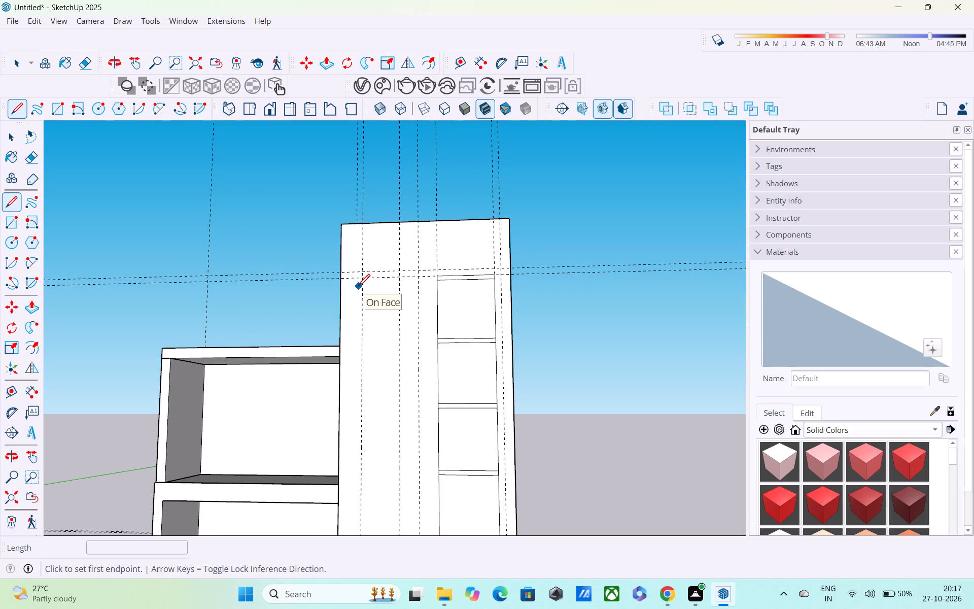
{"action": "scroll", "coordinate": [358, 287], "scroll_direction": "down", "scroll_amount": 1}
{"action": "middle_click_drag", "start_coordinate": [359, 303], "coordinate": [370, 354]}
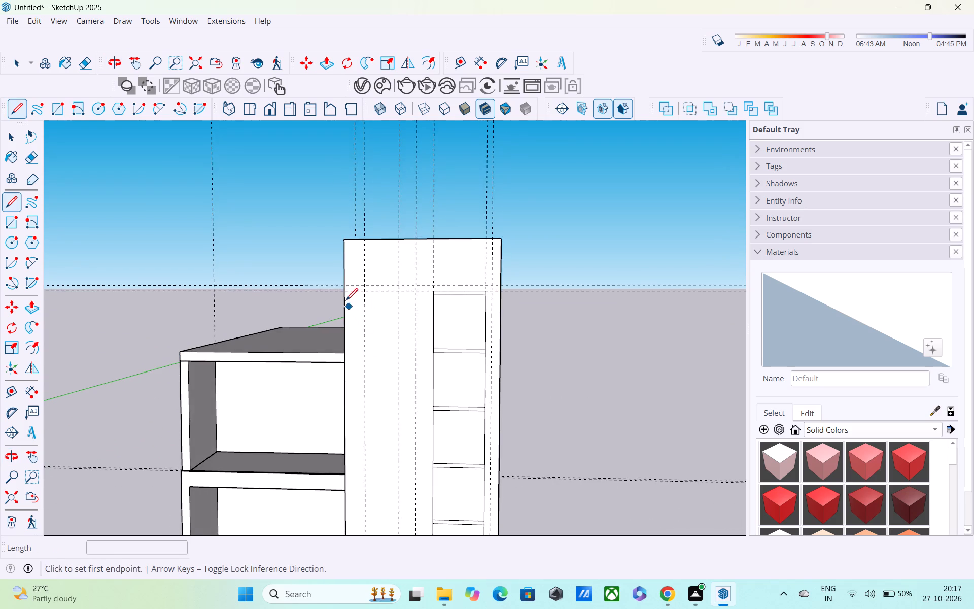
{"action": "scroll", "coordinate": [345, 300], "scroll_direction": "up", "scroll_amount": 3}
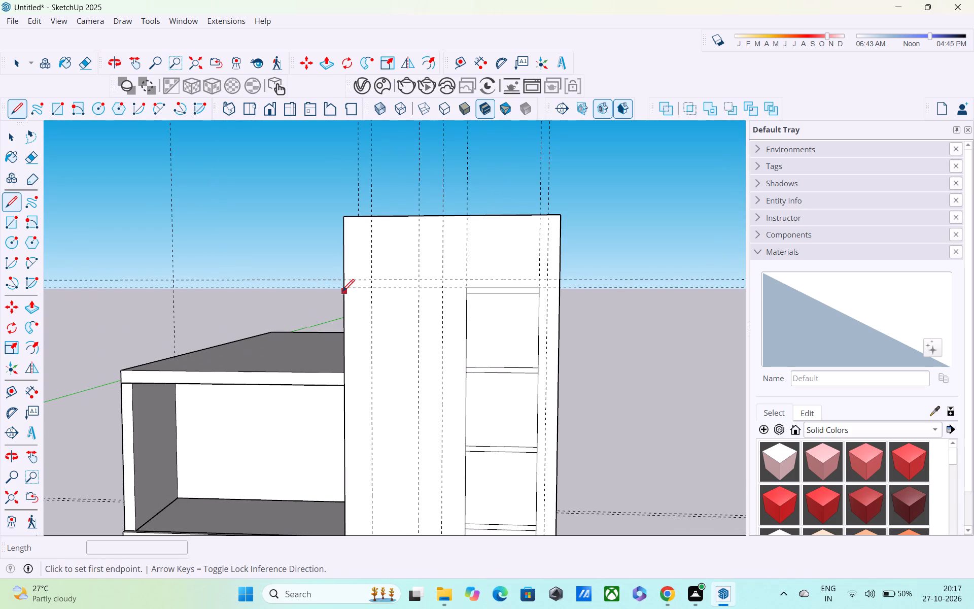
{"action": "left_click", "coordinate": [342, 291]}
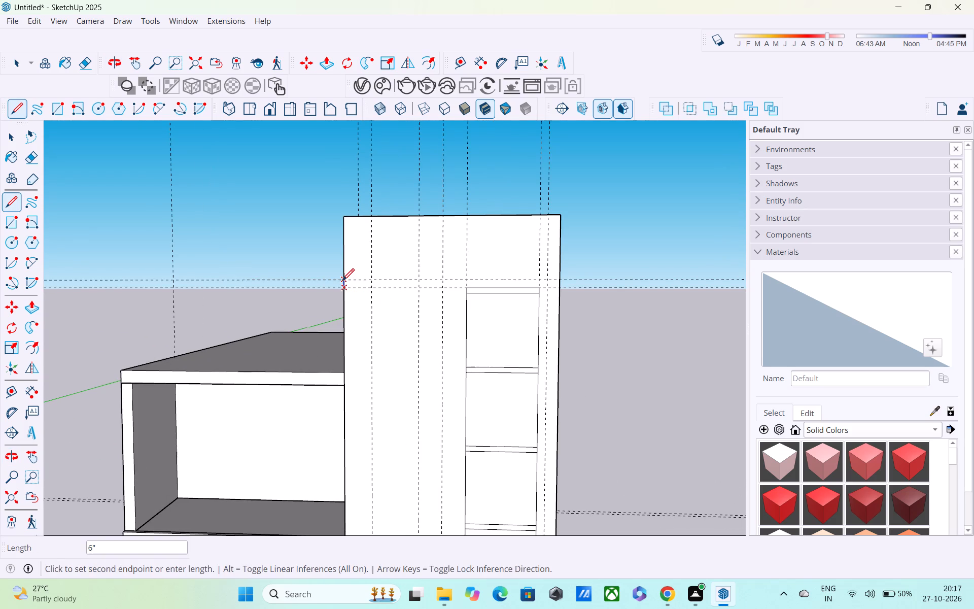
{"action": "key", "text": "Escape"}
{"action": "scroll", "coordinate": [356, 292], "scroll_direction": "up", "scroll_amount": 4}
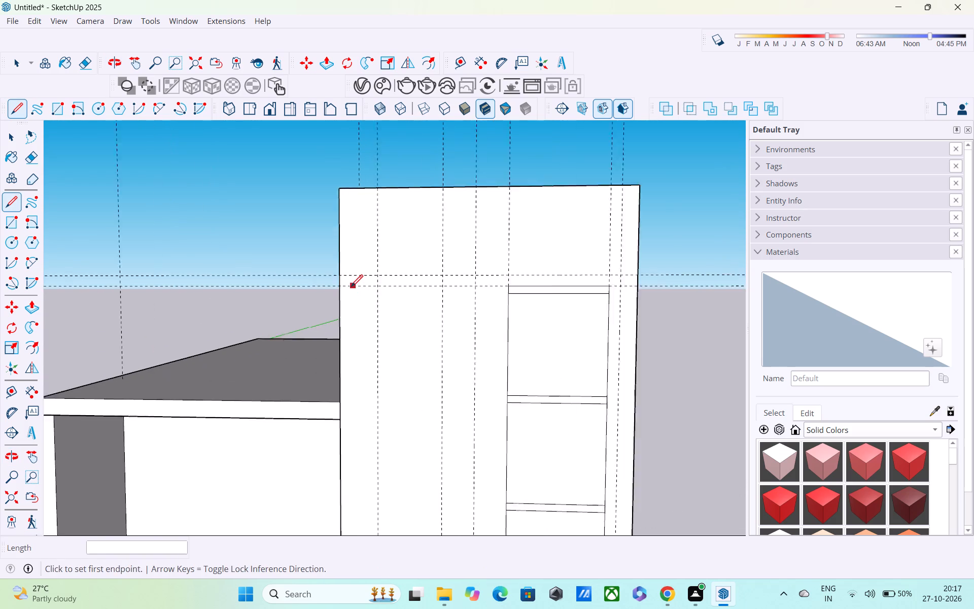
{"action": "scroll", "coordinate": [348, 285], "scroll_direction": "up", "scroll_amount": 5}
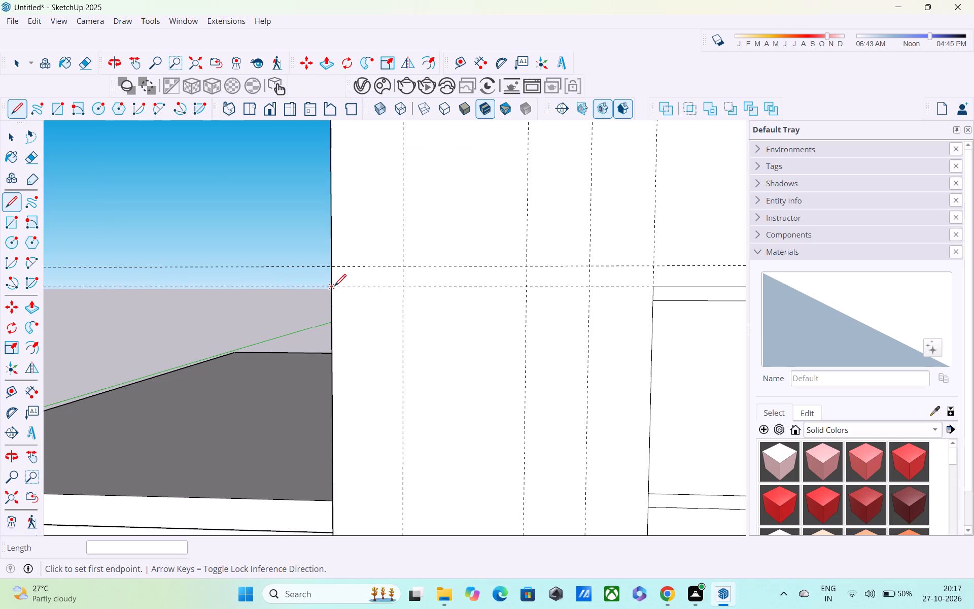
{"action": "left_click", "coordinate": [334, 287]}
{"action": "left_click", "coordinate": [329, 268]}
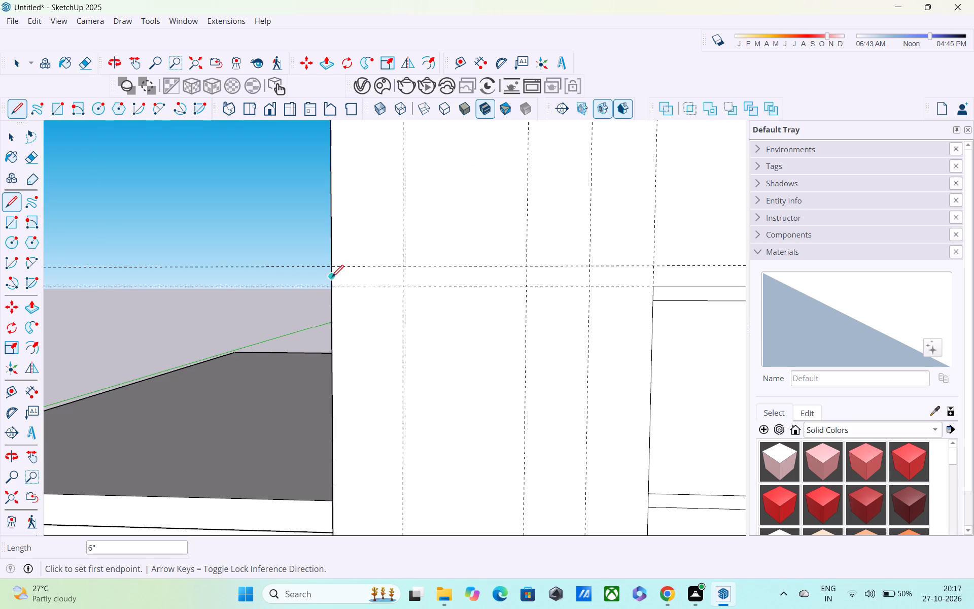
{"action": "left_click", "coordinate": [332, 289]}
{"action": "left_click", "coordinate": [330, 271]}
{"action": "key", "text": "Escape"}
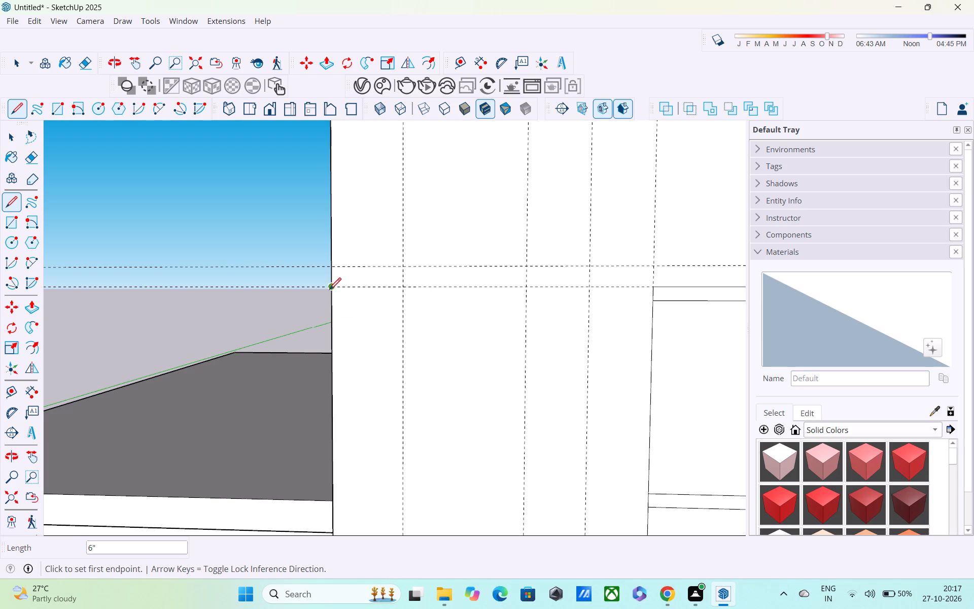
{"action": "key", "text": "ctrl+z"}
Draw a line about 12' 9" long on the upper horizontal guide, from the extension front's left edge to the outermost right vertical guide.
{"action": "left_click", "coordinate": [329, 291]}
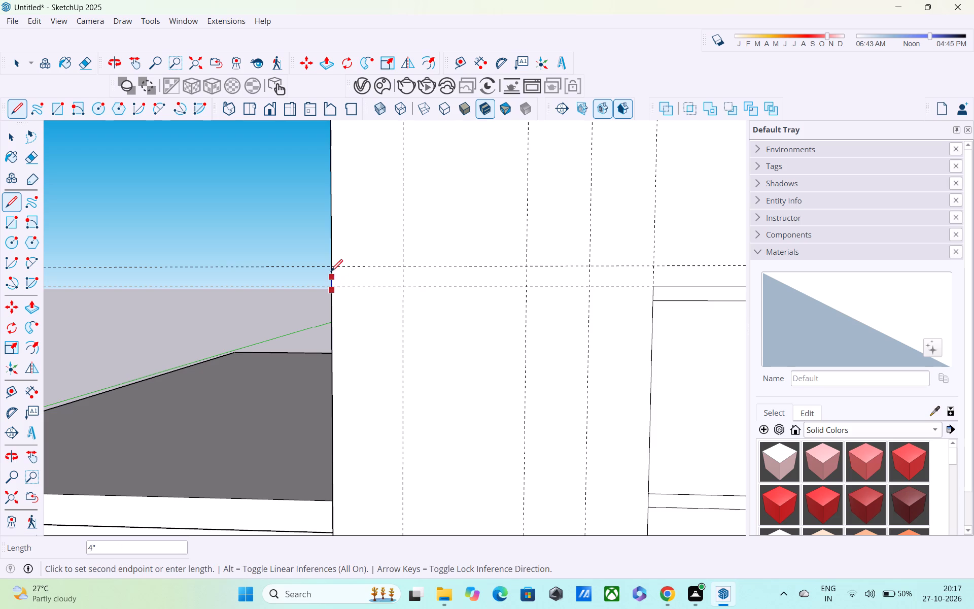
{"action": "left_click", "coordinate": [332, 267]}
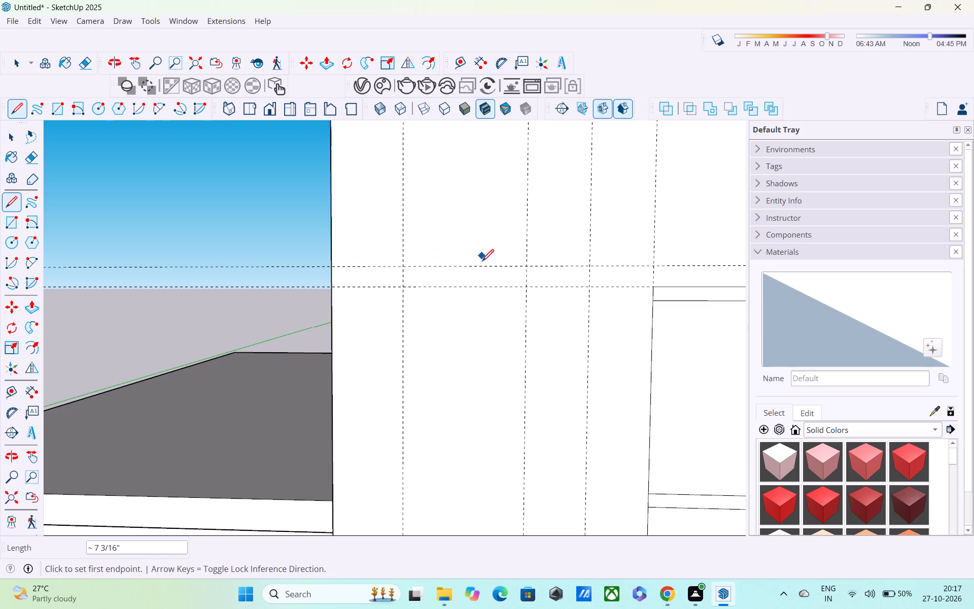
{"action": "left_click", "coordinate": [334, 267]}
{"action": "scroll", "coordinate": [490, 251], "scroll_direction": "down", "scroll_amount": 3}
{"action": "middle_click_drag", "start_coordinate": [502, 263], "coordinate": [463, 264], "text": "shift"}
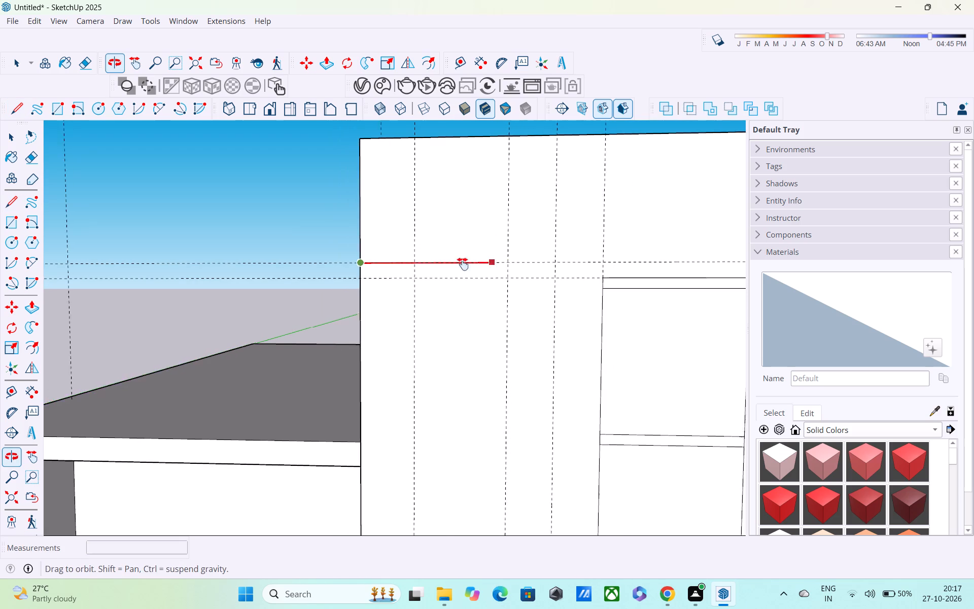
{"action": "middle_click_drag", "start_coordinate": [463, 264], "coordinate": [32, 278], "text": "shift"}
{"action": "middle_click_drag", "start_coordinate": [214, 280], "coordinate": [297, 269], "text": "shift"}
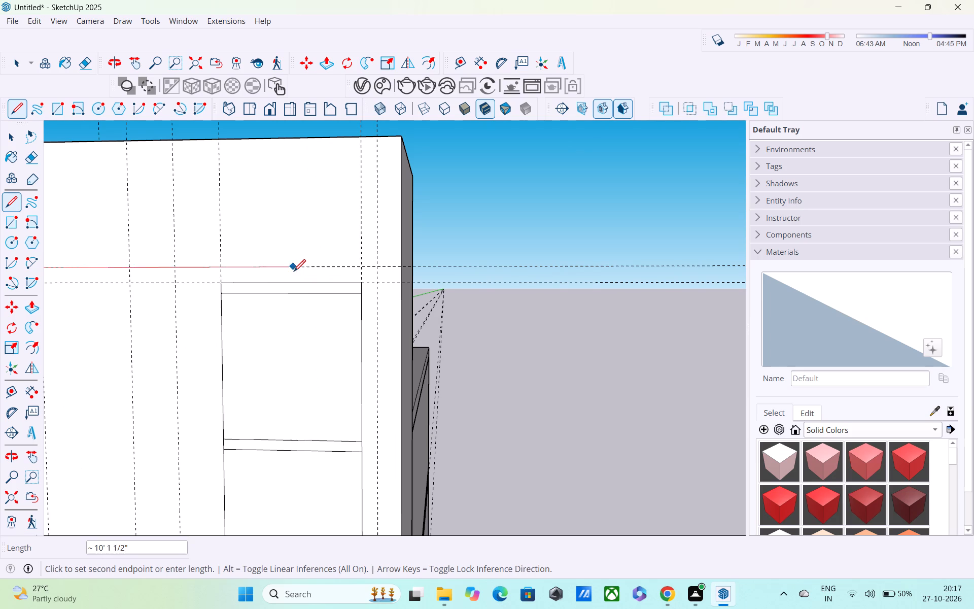
{"action": "scroll", "coordinate": [288, 260], "scroll_direction": "down", "scroll_amount": 4}
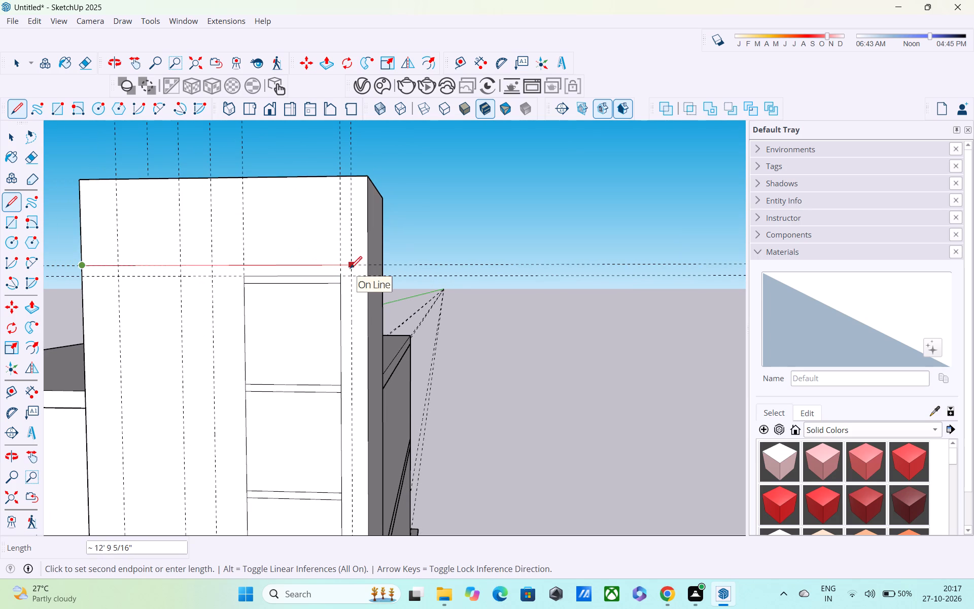
{"action": "left_click", "coordinate": [350, 269]}
Draw a vertical line about 21' 11" long down the outermost right vertical guide from the upper line's end.
{"action": "middle_click_drag", "start_coordinate": [353, 344], "coordinate": [364, 185], "text": "shift"}
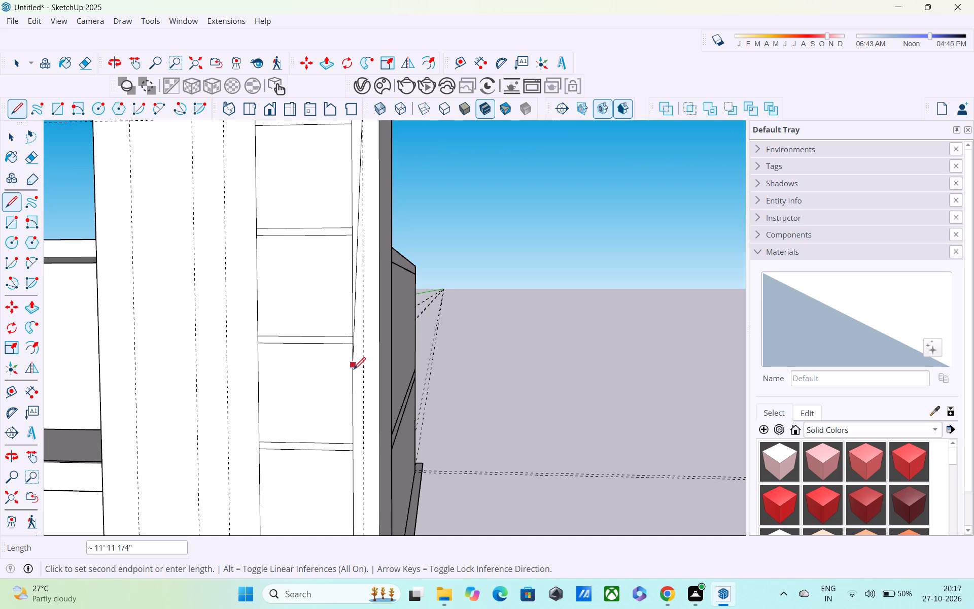
{"action": "middle_click_drag", "start_coordinate": [357, 313], "coordinate": [366, 146], "text": "shift"}
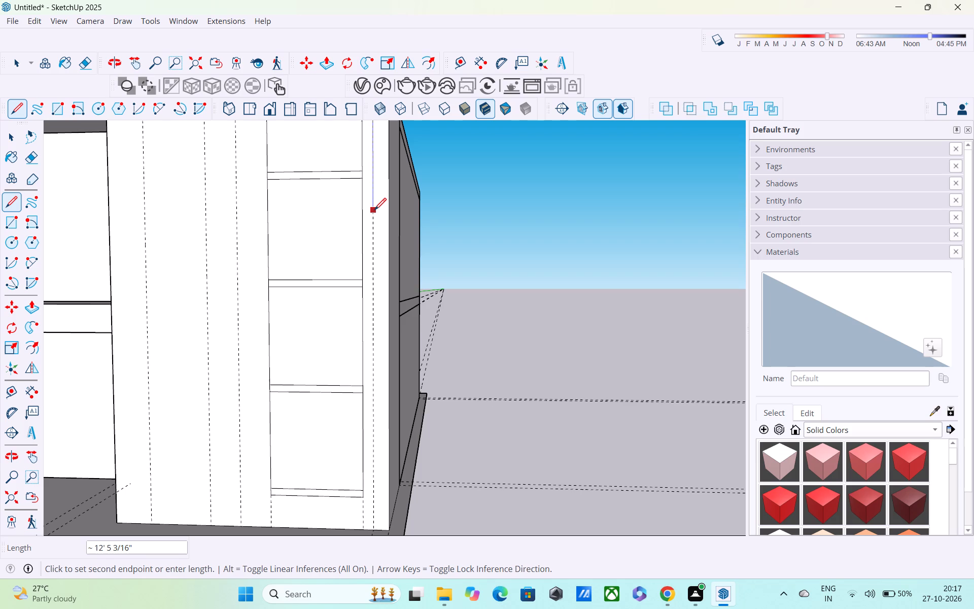
{"action": "scroll", "coordinate": [374, 211], "scroll_direction": "down", "scroll_amount": 2}
{"action": "middle_click_drag", "start_coordinate": [372, 219], "coordinate": [413, 136], "text": "shift"}
{"action": "middle_click_drag", "start_coordinate": [392, 274], "coordinate": [419, 260]}
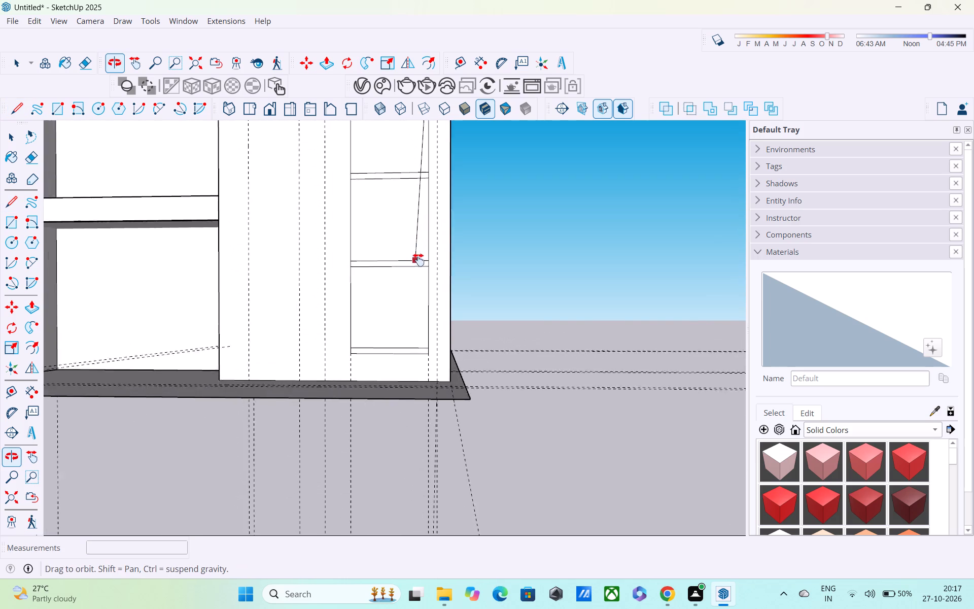
{"action": "middle_click_drag", "start_coordinate": [419, 260], "coordinate": [420, 279]}
{"action": "scroll", "coordinate": [427, 326], "scroll_direction": "down", "scroll_amount": 4}
{"action": "middle_click_drag", "start_coordinate": [430, 334], "coordinate": [338, 378]}
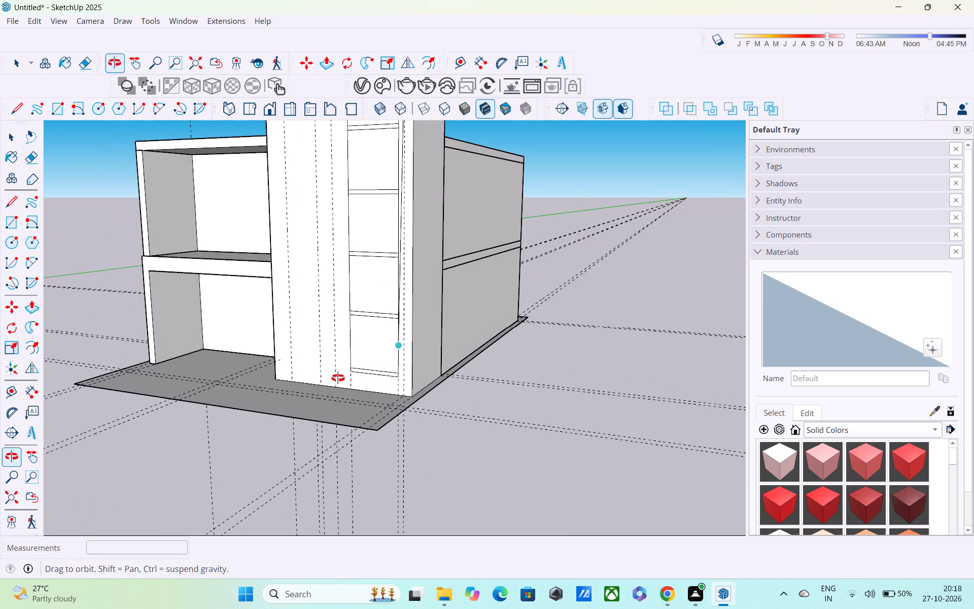
{"action": "middle_click_drag", "start_coordinate": [338, 378], "coordinate": [335, 378]}
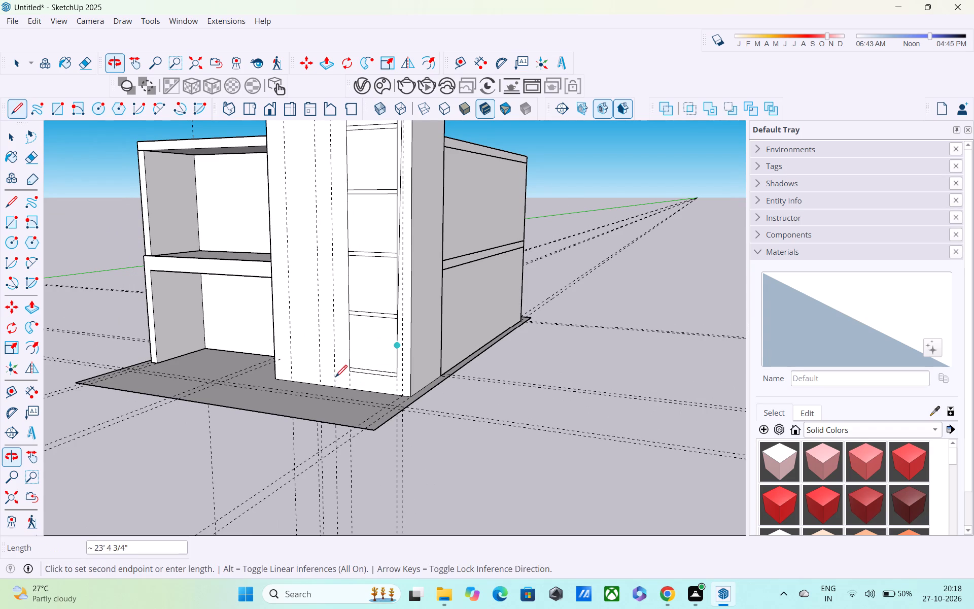
{"action": "scroll", "coordinate": [402, 355], "scroll_direction": "up", "scroll_amount": 4}
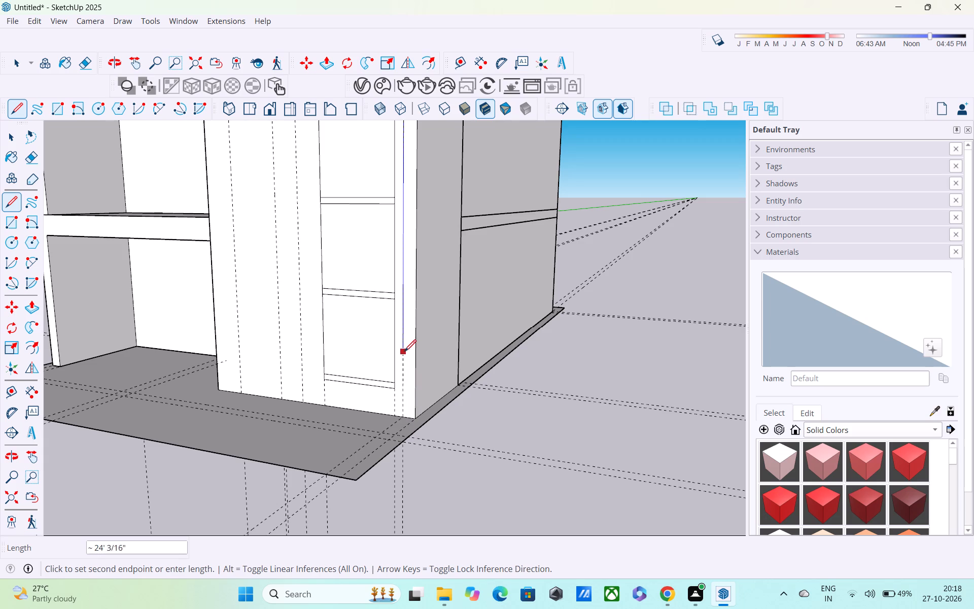
{"action": "left_click", "coordinate": [399, 317]}
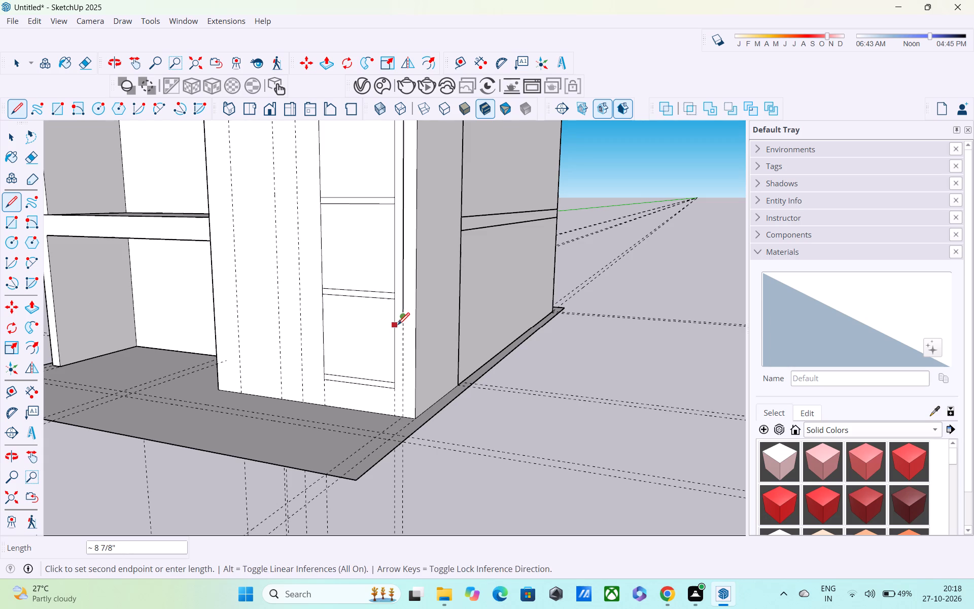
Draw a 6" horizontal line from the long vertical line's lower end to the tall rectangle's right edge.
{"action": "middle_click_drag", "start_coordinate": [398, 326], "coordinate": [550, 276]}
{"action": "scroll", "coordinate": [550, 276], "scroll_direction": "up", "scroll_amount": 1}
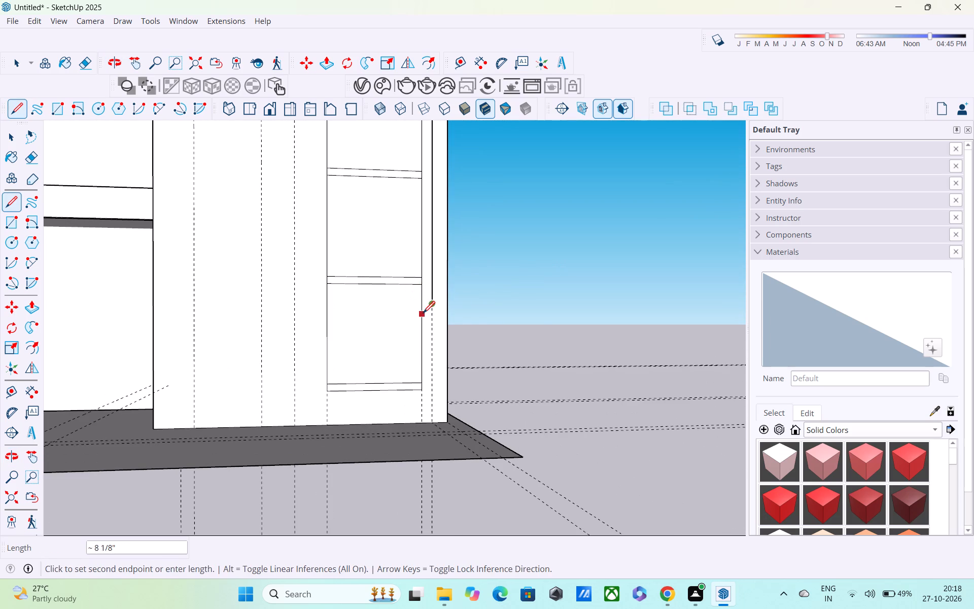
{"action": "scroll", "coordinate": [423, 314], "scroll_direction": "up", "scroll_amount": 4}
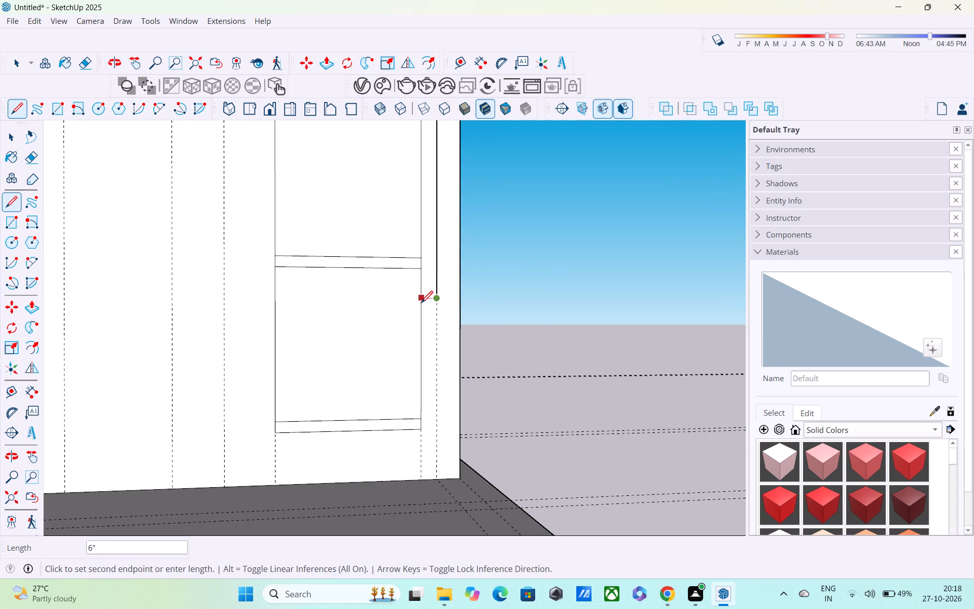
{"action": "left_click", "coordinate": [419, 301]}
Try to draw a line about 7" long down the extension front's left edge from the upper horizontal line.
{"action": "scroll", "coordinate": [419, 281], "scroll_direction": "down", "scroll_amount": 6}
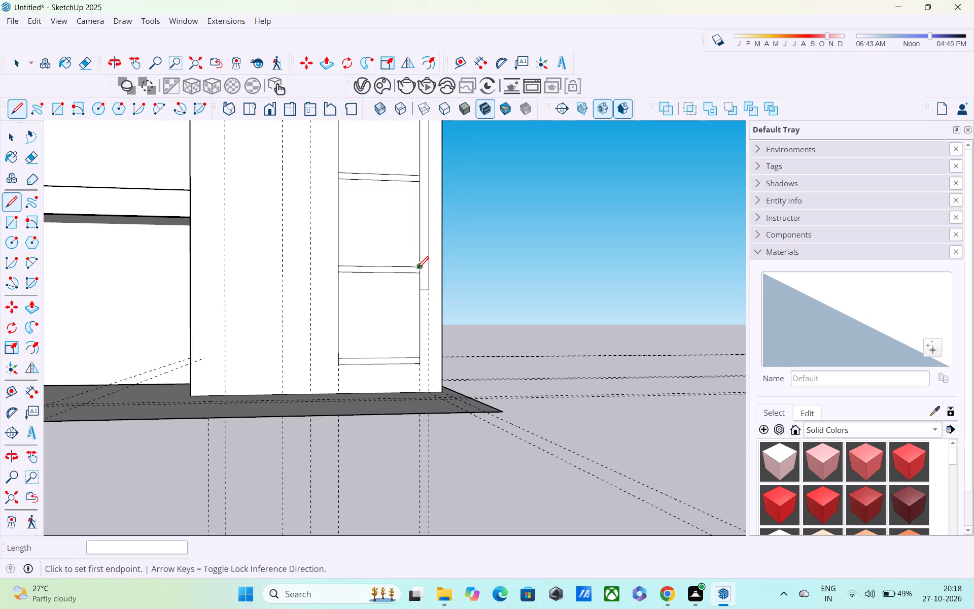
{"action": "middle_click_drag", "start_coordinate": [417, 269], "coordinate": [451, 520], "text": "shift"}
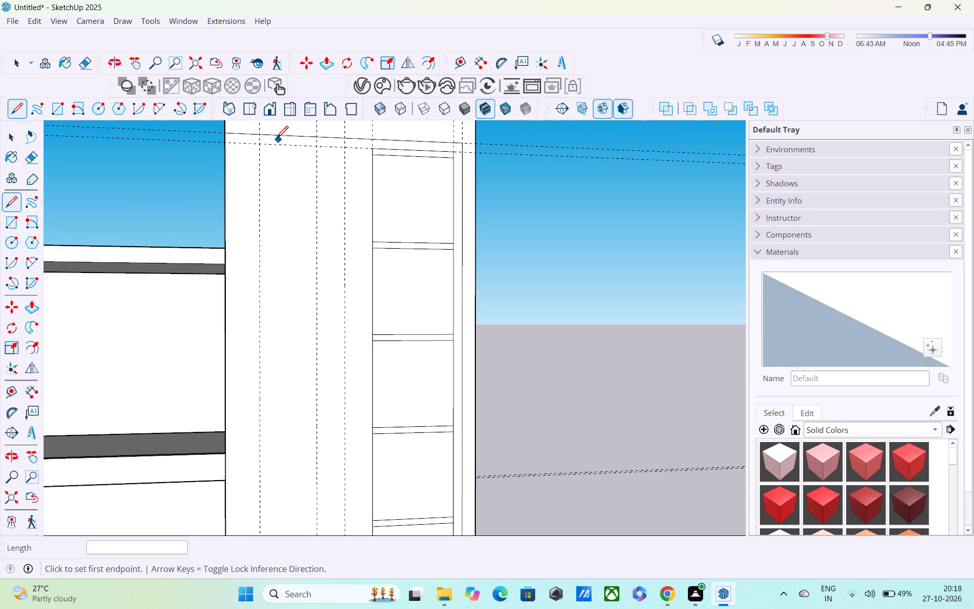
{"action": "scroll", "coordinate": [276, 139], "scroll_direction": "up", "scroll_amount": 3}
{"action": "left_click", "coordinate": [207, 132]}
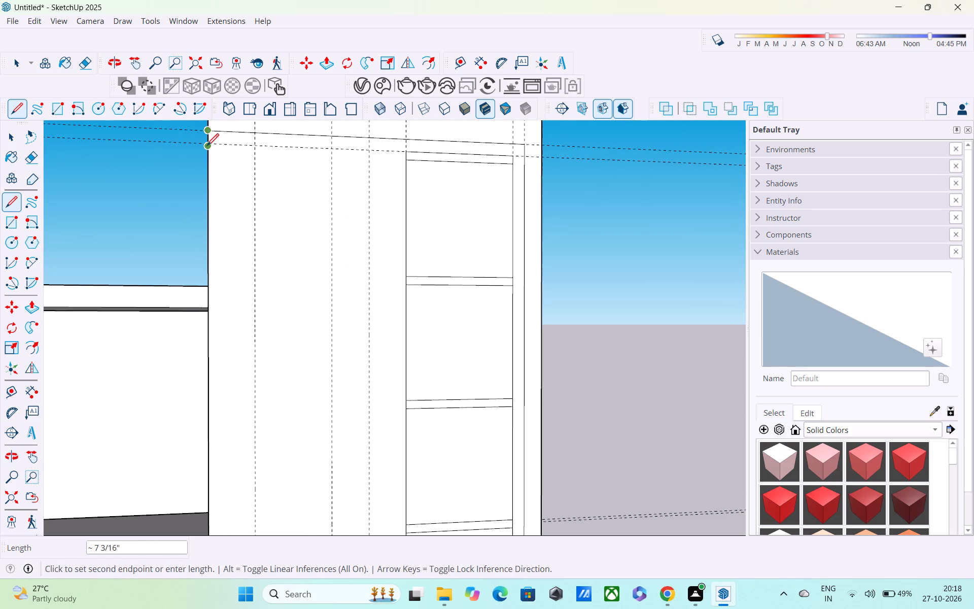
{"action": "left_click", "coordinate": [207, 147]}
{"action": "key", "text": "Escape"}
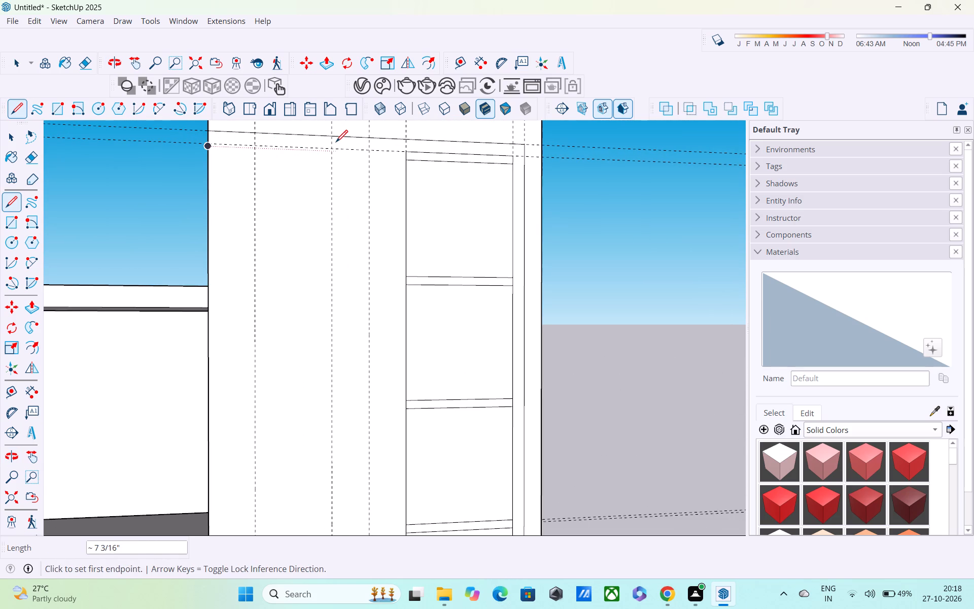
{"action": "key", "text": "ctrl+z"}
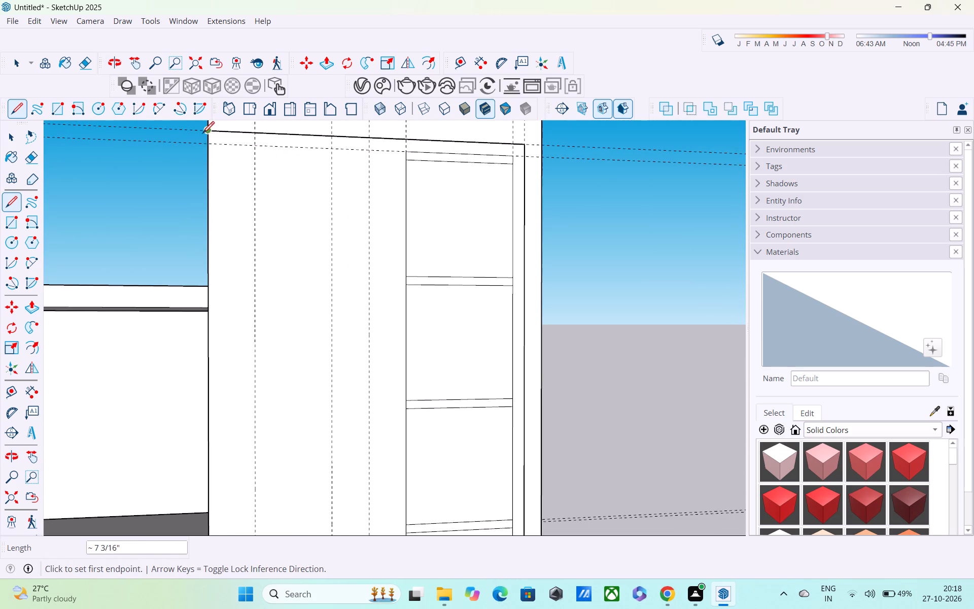
Draw a 6" vertical line on the extension front's left edge, from the upper horizontal line to the lower guide.
{"action": "scroll", "coordinate": [202, 134], "scroll_direction": "up", "scroll_amount": 4}
{"action": "middle_click_drag", "start_coordinate": [238, 157], "coordinate": [478, 302]}
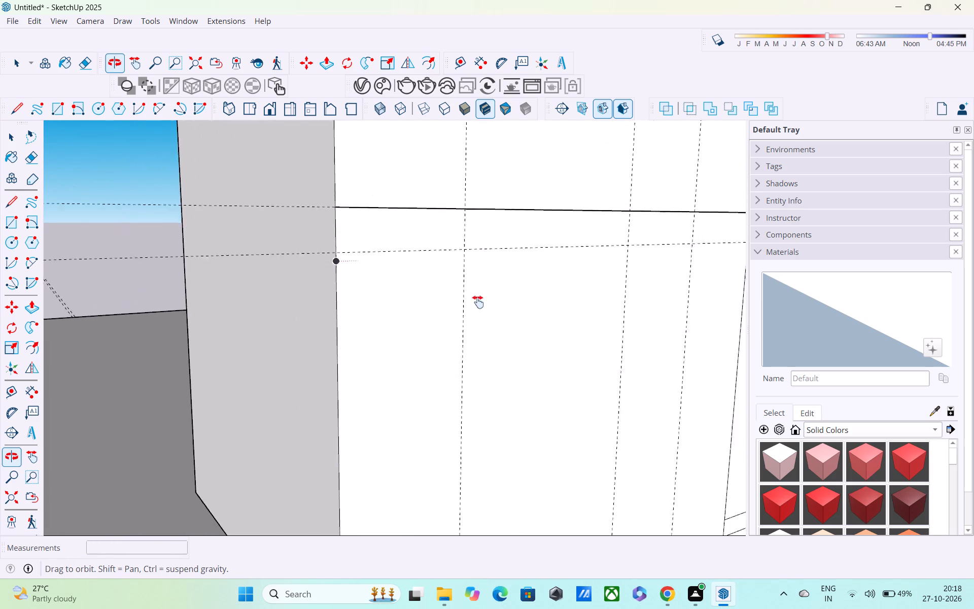
{"action": "middle_click_drag", "start_coordinate": [478, 302], "coordinate": [558, 342]}
{"action": "scroll", "coordinate": [428, 262], "scroll_direction": "up", "scroll_amount": 4}
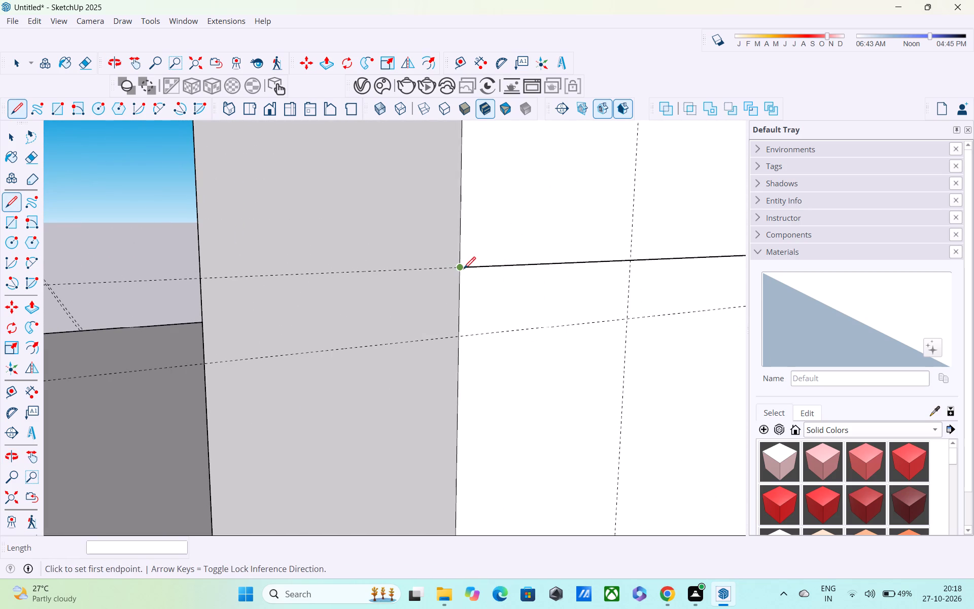
{"action": "left_click", "coordinate": [464, 270]}
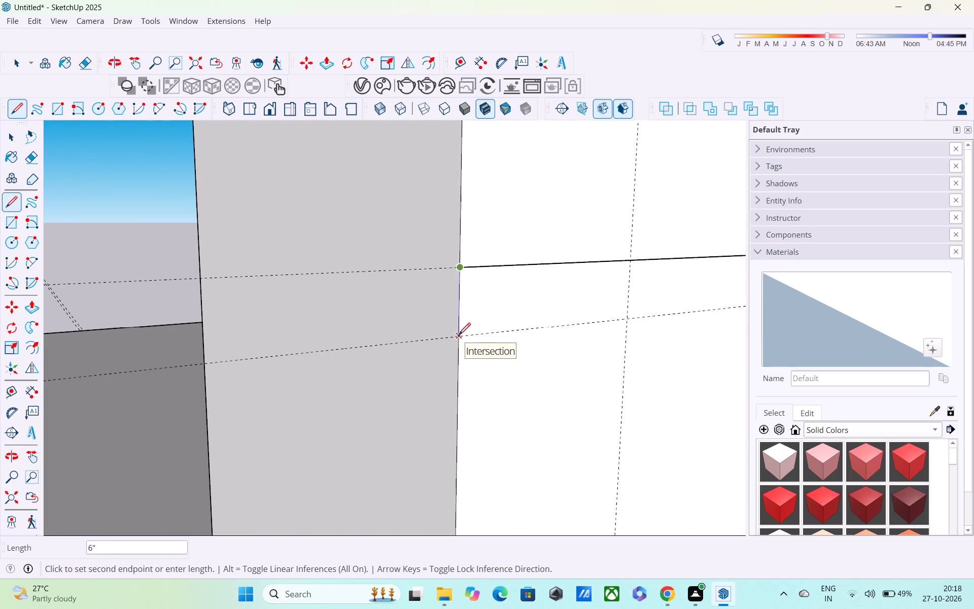
{"action": "left_click", "coordinate": [459, 336]}
Draw a vertical line about 21' 5" long down the tall rectangle's right edge from its top right corner.
{"action": "middle_click_drag", "start_coordinate": [502, 328], "coordinate": [0, 352], "text": "shift"}
{"action": "scroll", "coordinate": [93, 349], "scroll_direction": "down", "scroll_amount": 6}
{"action": "middle_click_drag", "start_coordinate": [284, 342], "coordinate": [98, 311], "text": "shift"}
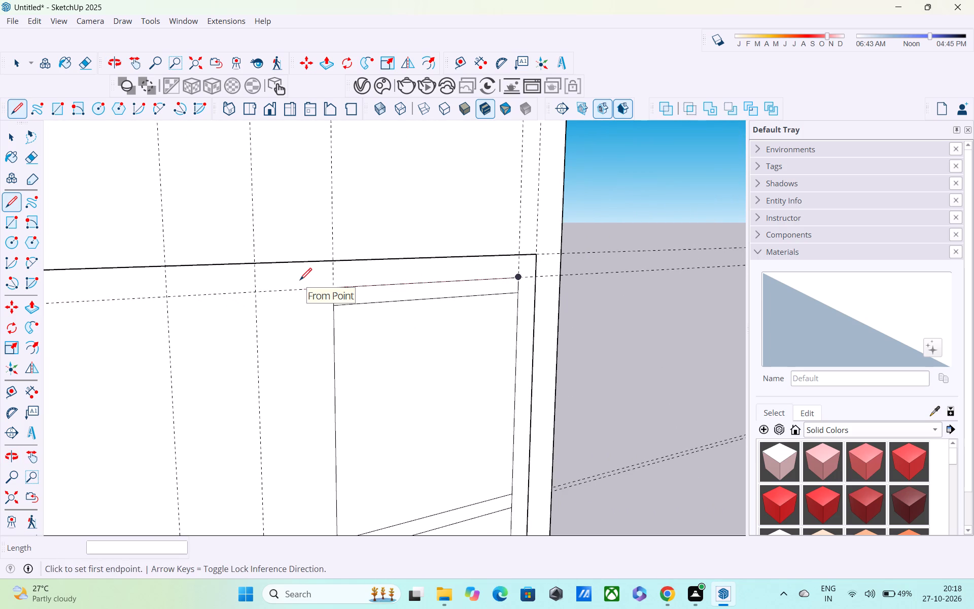
{"action": "left_click", "coordinate": [520, 277]}
{"action": "scroll", "coordinate": [525, 317], "scroll_direction": "down", "scroll_amount": 1}
{"action": "middle_click_drag", "start_coordinate": [521, 315], "coordinate": [452, 143], "text": "shift"}
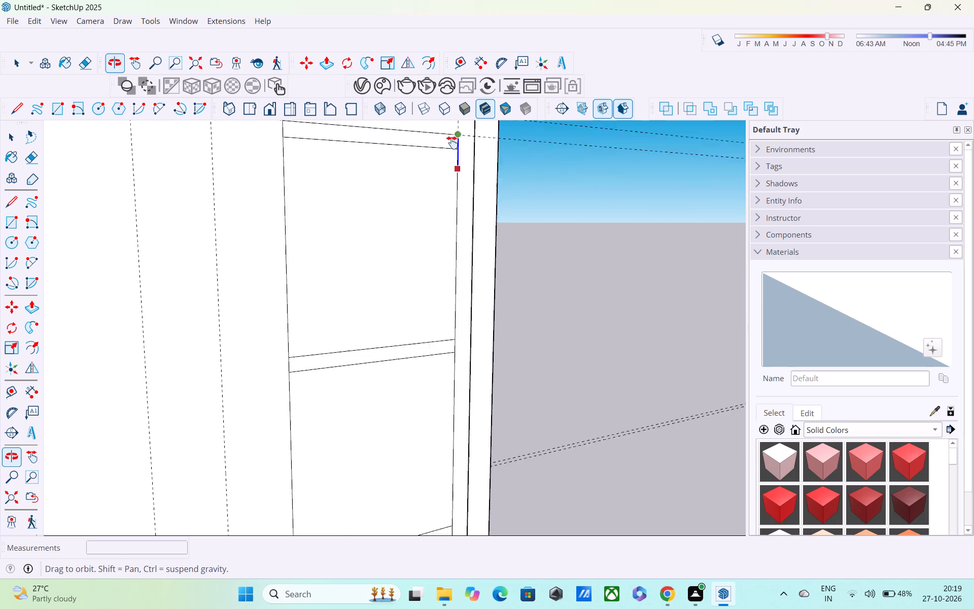
{"action": "middle_click_drag", "start_coordinate": [452, 143], "coordinate": [436, 93], "text": "shift"}
{"action": "scroll", "coordinate": [436, 96], "scroll_direction": "down", "scroll_amount": 5}
{"action": "middle_click_drag", "start_coordinate": [439, 264], "coordinate": [335, 7], "text": "shift"}
{"action": "scroll", "coordinate": [335, 7], "scroll_direction": "up", "scroll_amount": 1}
{"action": "scroll", "coordinate": [342, 86], "scroll_direction": "down", "scroll_amount": 5}
{"action": "middle_click_drag", "start_coordinate": [346, 189], "coordinate": [336, 160], "text": "shift"}
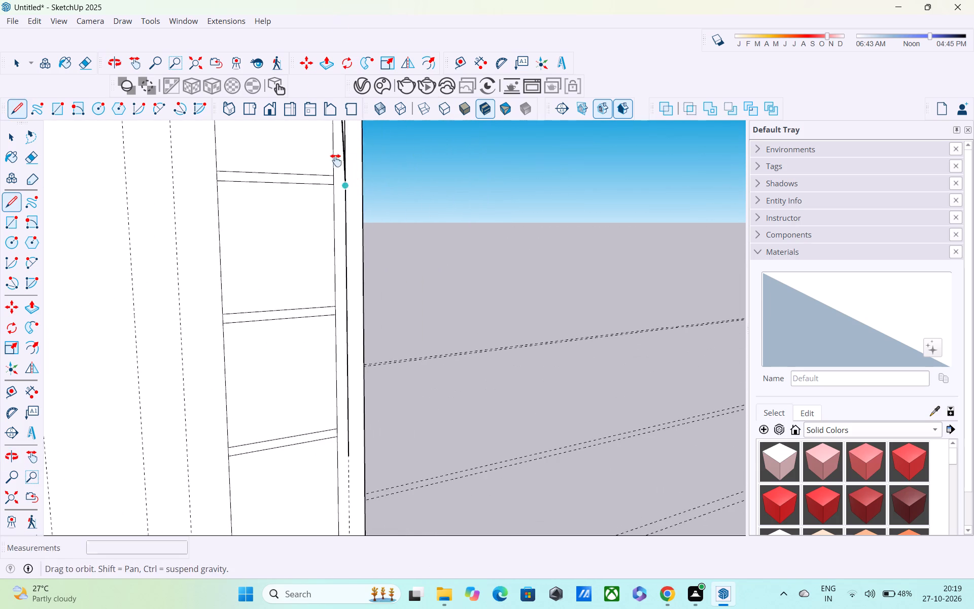
{"action": "middle_click_drag", "start_coordinate": [336, 160], "coordinate": [277, 0], "text": "shift"}
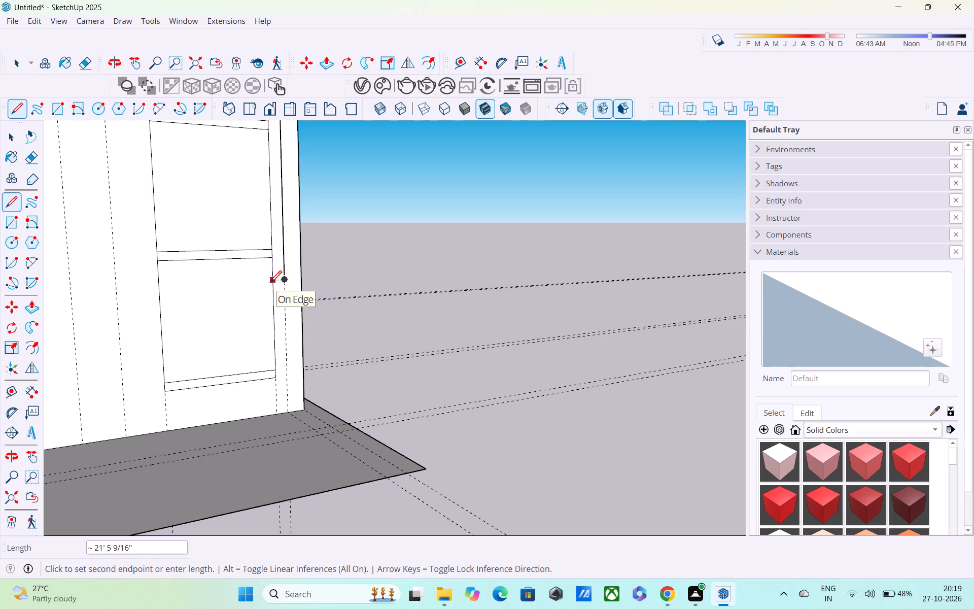
{"action": "left_click", "coordinate": [270, 284]}
Draw a 6" horizontal line joining the outer vertical line's lower end to the tall rectangle's right edge.
{"action": "left_click", "coordinate": [282, 282]}
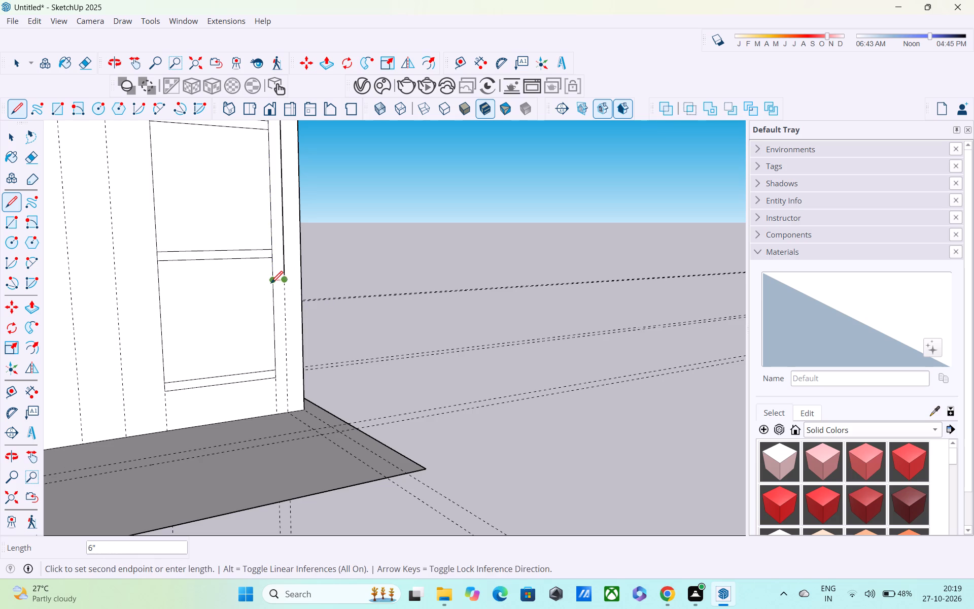
{"action": "left_click", "coordinate": [271, 284]}
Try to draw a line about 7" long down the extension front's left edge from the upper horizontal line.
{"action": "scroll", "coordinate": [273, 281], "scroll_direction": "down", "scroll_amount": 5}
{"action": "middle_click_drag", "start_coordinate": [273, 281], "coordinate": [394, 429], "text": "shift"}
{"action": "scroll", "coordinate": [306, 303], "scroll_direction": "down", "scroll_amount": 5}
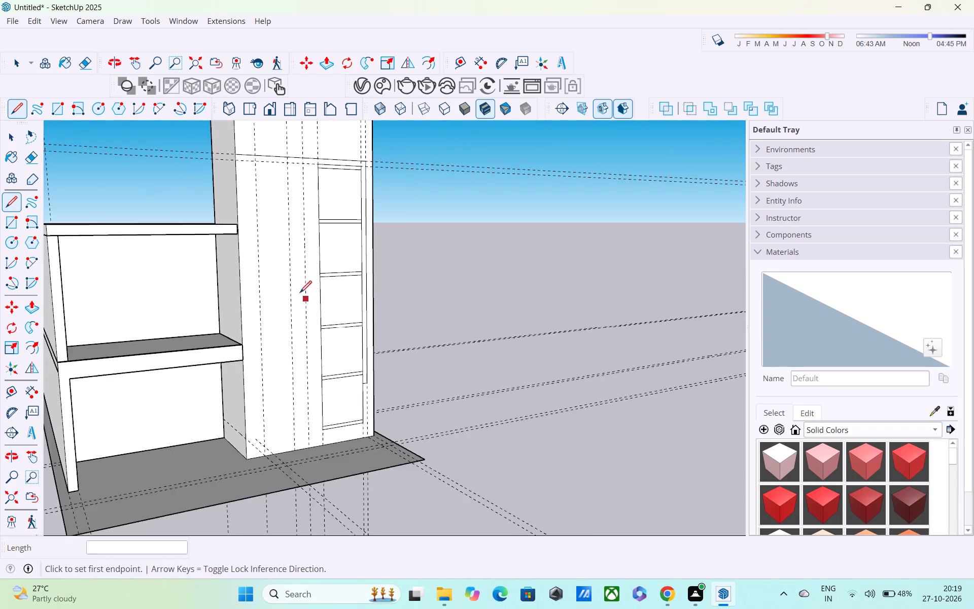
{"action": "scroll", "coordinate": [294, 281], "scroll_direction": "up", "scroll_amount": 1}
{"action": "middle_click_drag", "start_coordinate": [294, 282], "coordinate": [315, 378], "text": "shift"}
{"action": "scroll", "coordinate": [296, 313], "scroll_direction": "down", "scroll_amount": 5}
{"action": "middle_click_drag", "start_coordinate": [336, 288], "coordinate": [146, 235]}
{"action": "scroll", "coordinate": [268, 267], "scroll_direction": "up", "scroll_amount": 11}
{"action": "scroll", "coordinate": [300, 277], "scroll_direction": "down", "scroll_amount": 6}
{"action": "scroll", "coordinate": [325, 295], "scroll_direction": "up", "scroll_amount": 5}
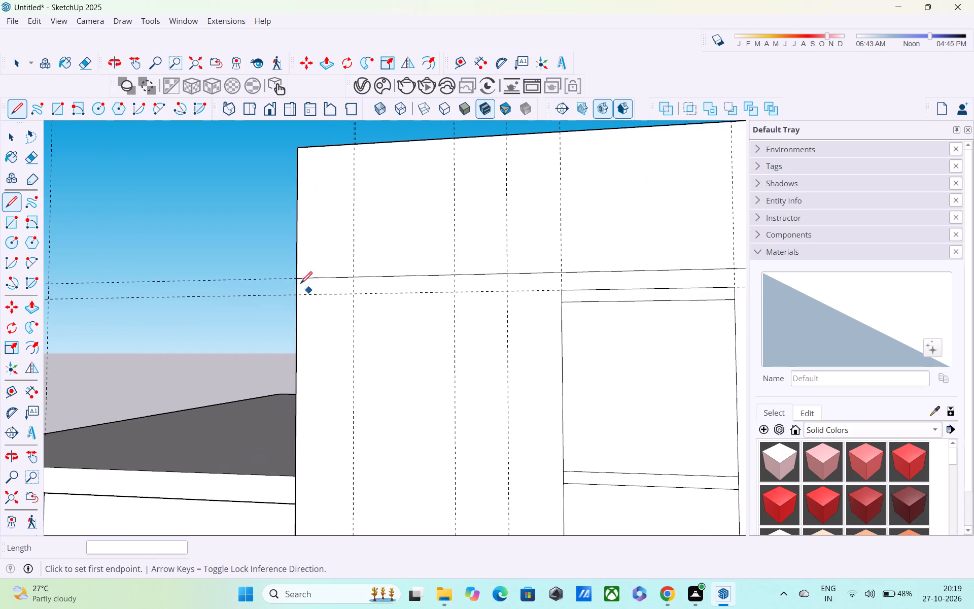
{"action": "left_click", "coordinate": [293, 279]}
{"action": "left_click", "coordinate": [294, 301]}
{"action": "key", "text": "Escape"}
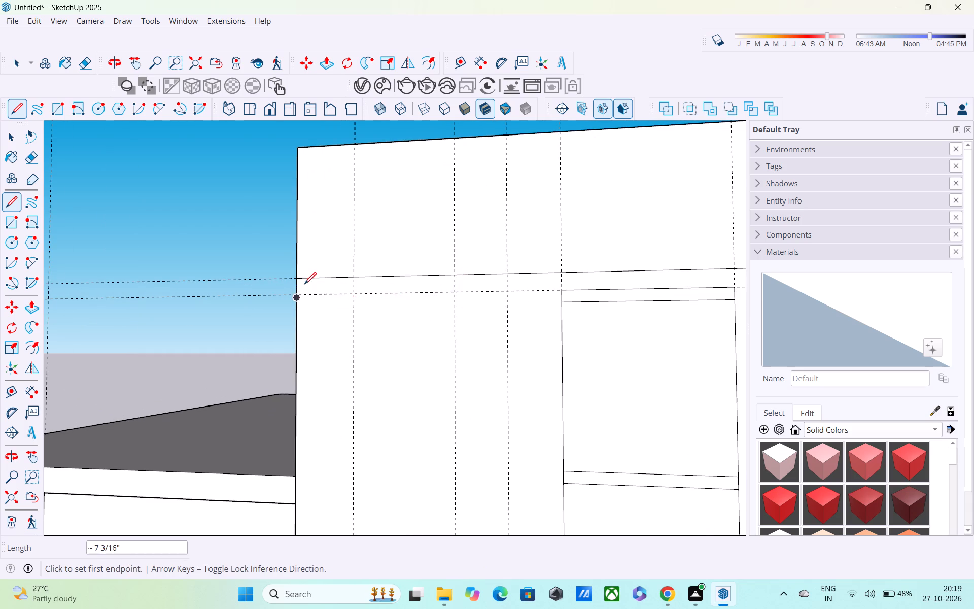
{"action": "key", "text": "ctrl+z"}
Draw a 6" vertical line on the extension front's left edge between the upper line and the lower horizontal guide.
{"action": "scroll", "coordinate": [292, 285], "scroll_direction": "up", "scroll_amount": 6}
{"action": "scroll", "coordinate": [326, 281], "scroll_direction": "down", "scroll_amount": 6}
{"action": "middle_click_drag", "start_coordinate": [337, 286], "coordinate": [379, 291]}
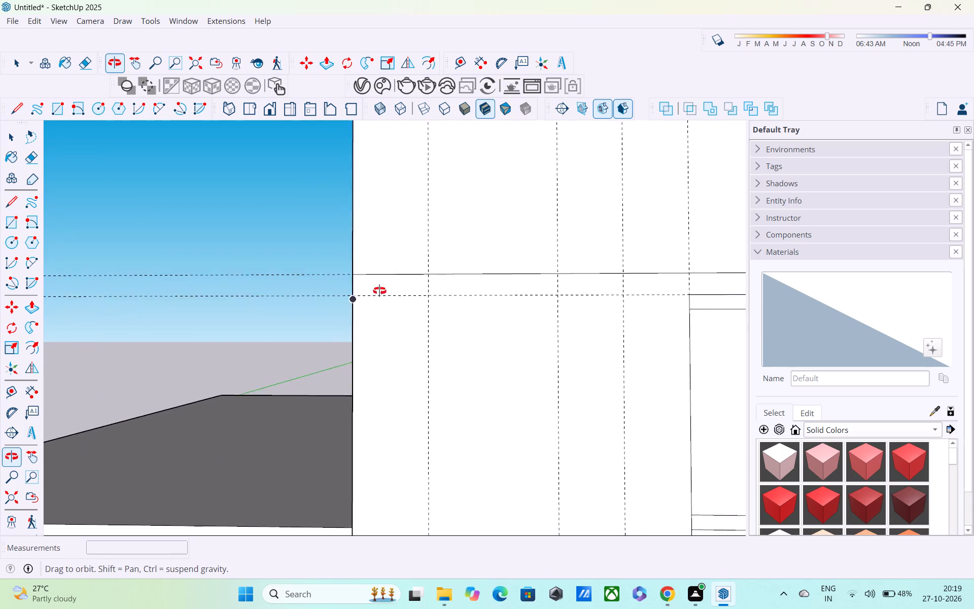
{"action": "middle_click_drag", "start_coordinate": [379, 291], "coordinate": [518, 293]}
{"action": "scroll", "coordinate": [409, 292], "scroll_direction": "up", "scroll_amount": 5}
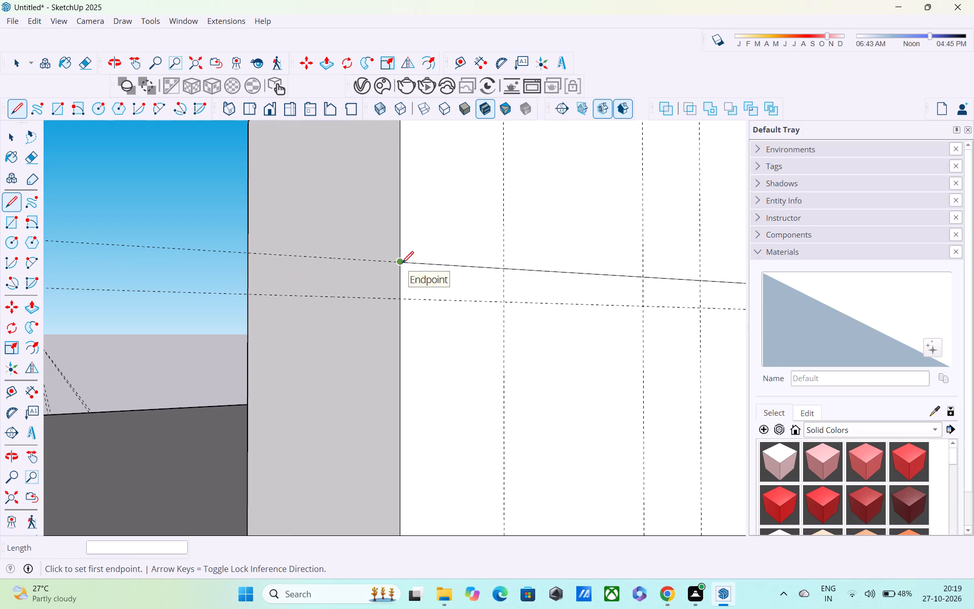
{"action": "left_click", "coordinate": [402, 264]}
{"action": "left_click", "coordinate": [403, 299]}
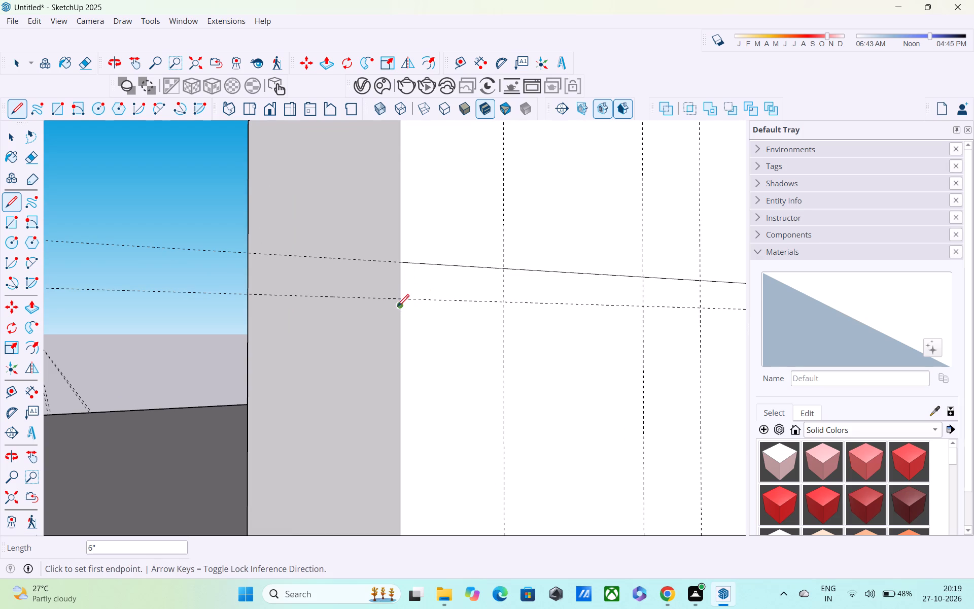
Draw a line about 12' 3" long on the lower horizontal guide, from the left edge to the tall rectangle's top right corner.
{"action": "left_click", "coordinate": [397, 301]}
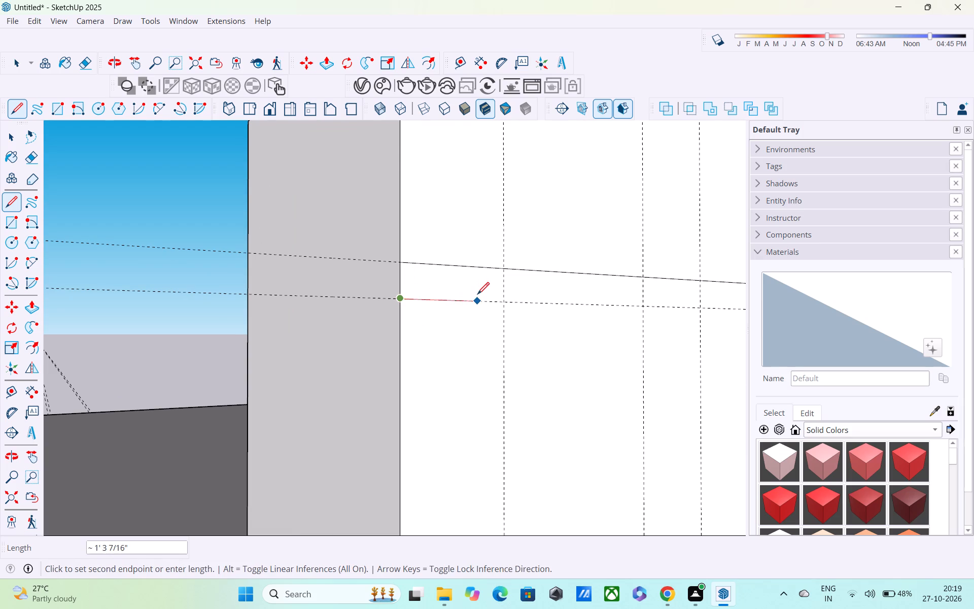
{"action": "scroll", "coordinate": [477, 295], "scroll_direction": "down", "scroll_amount": 2}
{"action": "scroll", "coordinate": [324, 300], "scroll_direction": "down", "scroll_amount": 4}
{"action": "middle_click_drag", "start_coordinate": [445, 302], "coordinate": [246, 275]}
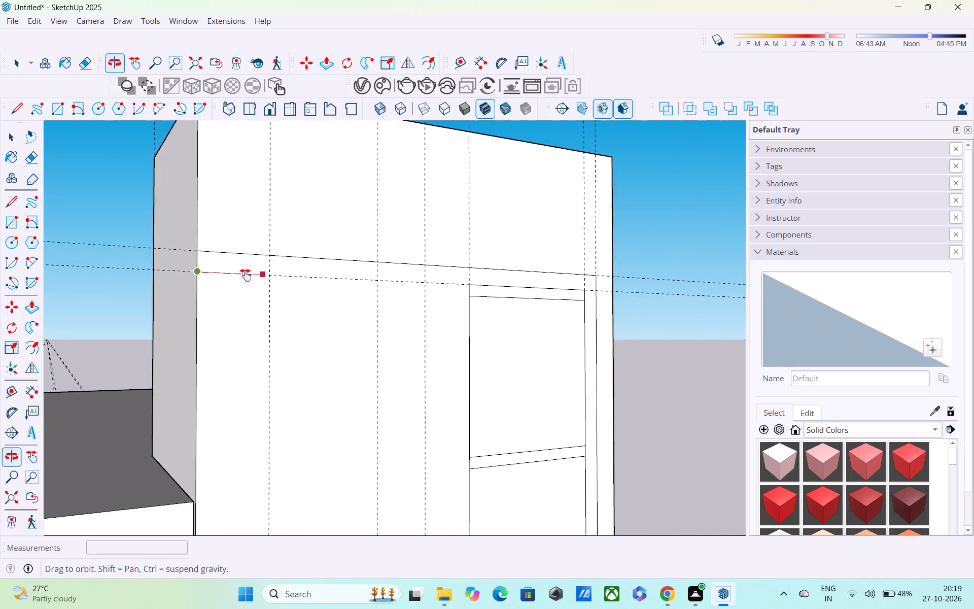
{"action": "middle_click_drag", "start_coordinate": [246, 275], "coordinate": [98, 282]}
{"action": "left_click", "coordinate": [462, 297]}
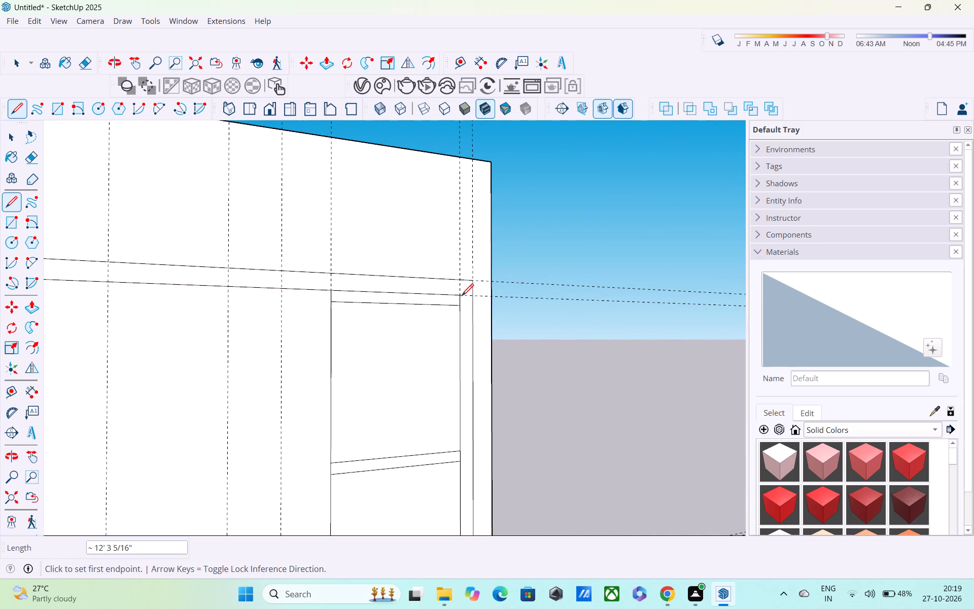
Examine the extension's outlined surround and its adjoining side wall above the roof.
{"action": "scroll", "coordinate": [462, 298], "scroll_direction": "down", "scroll_amount": 4}
{"action": "middle_click_drag", "start_coordinate": [462, 298], "coordinate": [250, 289]}
{"action": "scroll", "coordinate": [250, 289], "scroll_direction": "up", "scroll_amount": 1}
{"action": "scroll", "coordinate": [254, 290], "scroll_direction": "down", "scroll_amount": 4}
{"action": "middle_click_drag", "start_coordinate": [386, 307], "coordinate": [769, 315]}
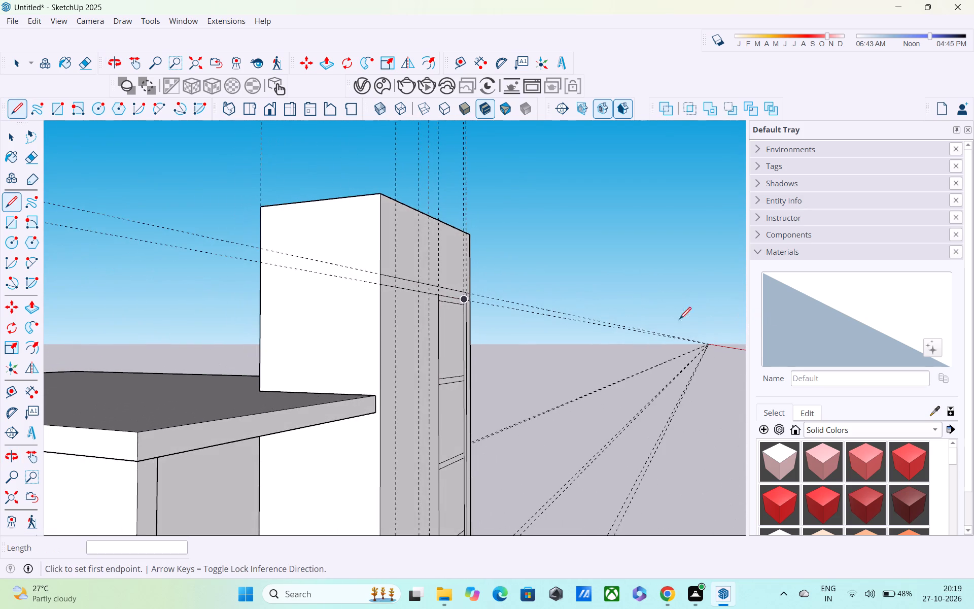
{"action": "scroll", "coordinate": [216, 323], "scroll_direction": "up", "scroll_amount": 5}
{"action": "scroll", "coordinate": [372, 229], "scroll_direction": "down", "scroll_amount": 9}
{"action": "scroll", "coordinate": [498, 210], "scroll_direction": "down", "scroll_amount": 1, "text": "shift"}
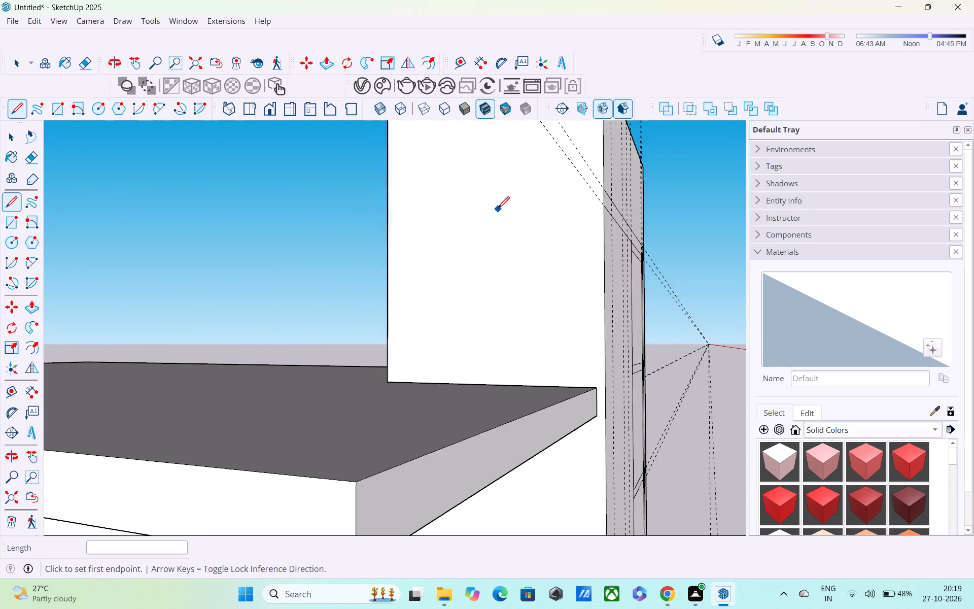
Draw a short vertical line closing the surround band at the extension front's left edge, between the upper and lower horizontal lines.
{"action": "middle_click_drag", "start_coordinate": [498, 210], "coordinate": [387, 254], "text": "shift"}
{"action": "scroll", "coordinate": [515, 214], "scroll_direction": "up", "scroll_amount": 5}
{"action": "scroll", "coordinate": [482, 249], "scroll_direction": "up", "scroll_amount": 6}
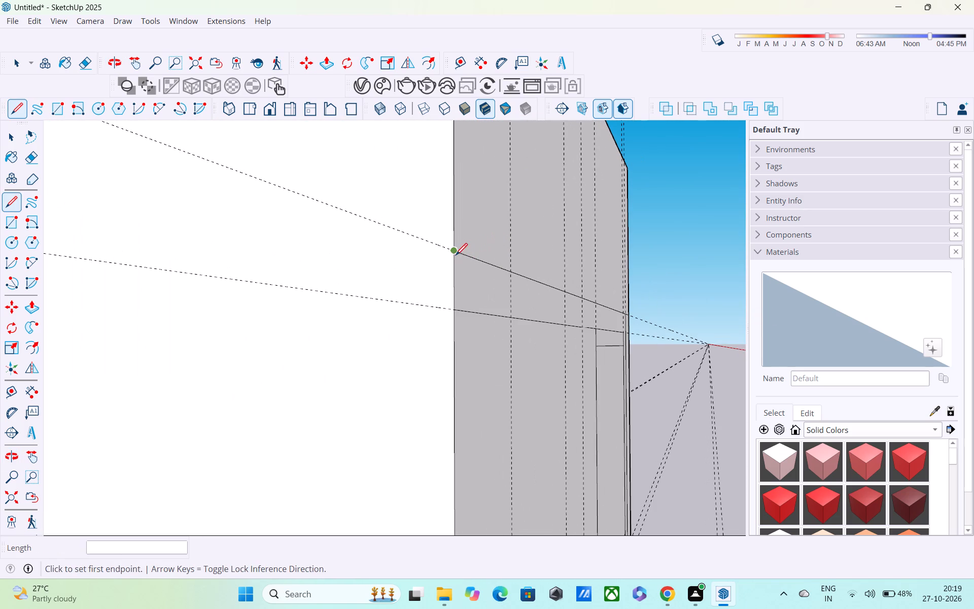
{"action": "left_click", "coordinate": [454, 252]}
{"action": "left_click", "coordinate": [456, 312]}
{"action": "scroll", "coordinate": [456, 313], "scroll_direction": "down", "scroll_amount": 3}
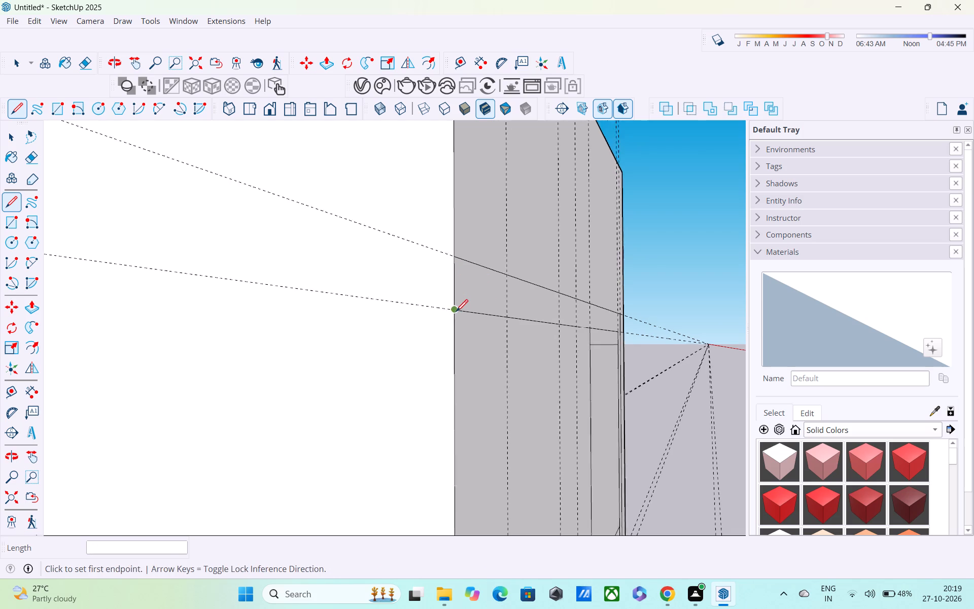
{"action": "scroll", "coordinate": [456, 313], "scroll_direction": "down", "scroll_amount": 2}
{"action": "middle_click_drag", "start_coordinate": [455, 312], "coordinate": [206, 307]}
{"action": "scroll", "coordinate": [202, 301], "scroll_direction": "down", "scroll_amount": 10}
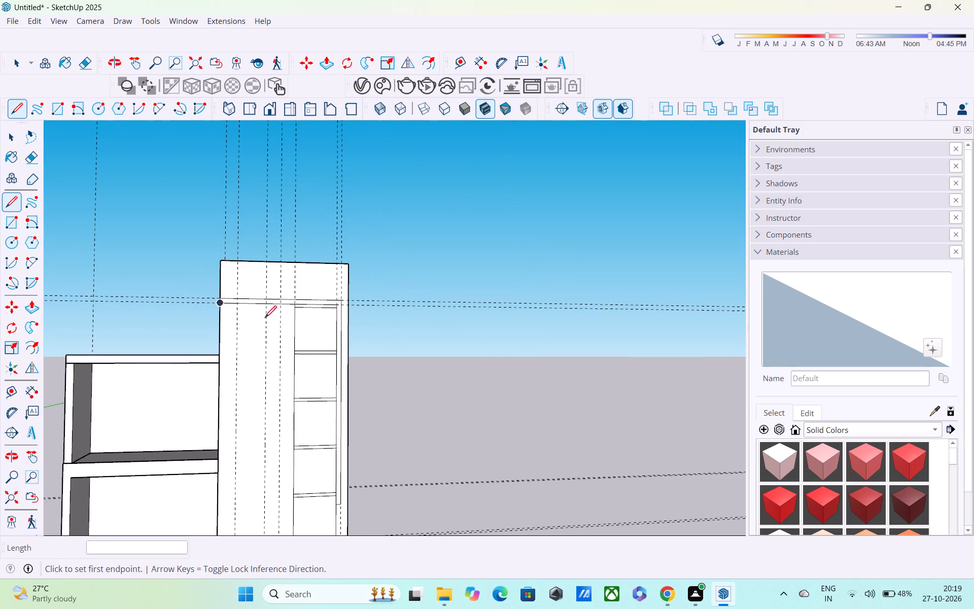
{"action": "key", "text": "Escape"}
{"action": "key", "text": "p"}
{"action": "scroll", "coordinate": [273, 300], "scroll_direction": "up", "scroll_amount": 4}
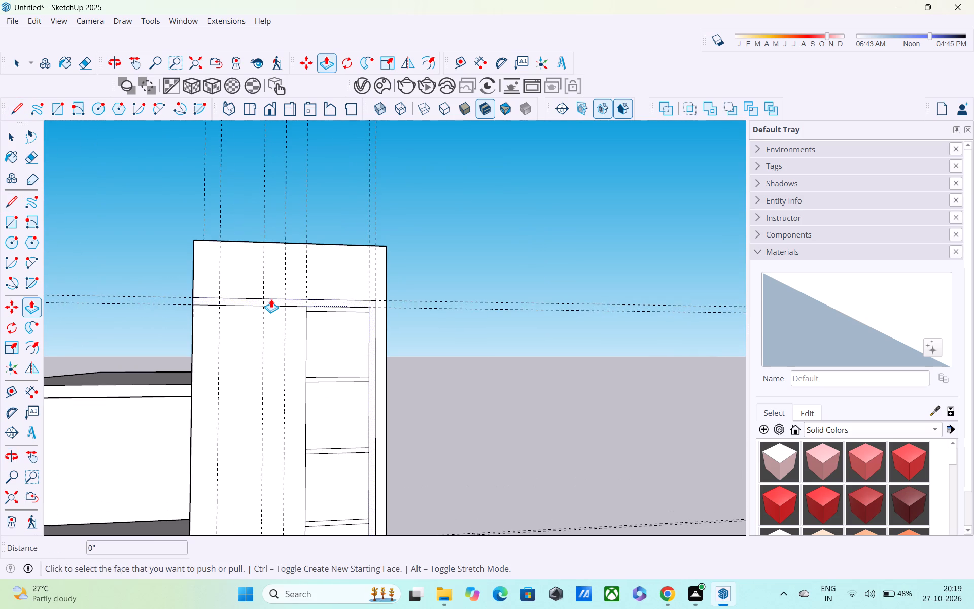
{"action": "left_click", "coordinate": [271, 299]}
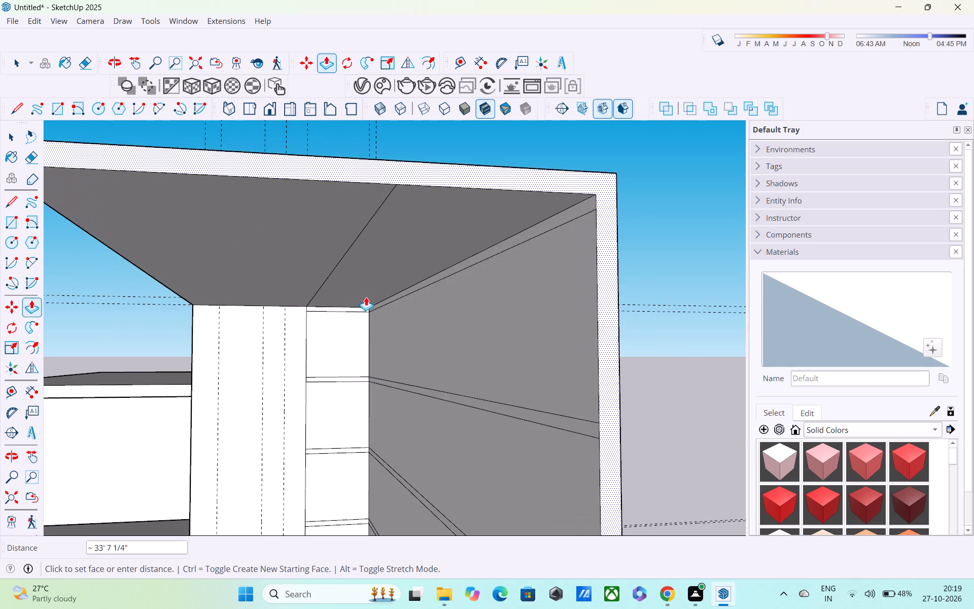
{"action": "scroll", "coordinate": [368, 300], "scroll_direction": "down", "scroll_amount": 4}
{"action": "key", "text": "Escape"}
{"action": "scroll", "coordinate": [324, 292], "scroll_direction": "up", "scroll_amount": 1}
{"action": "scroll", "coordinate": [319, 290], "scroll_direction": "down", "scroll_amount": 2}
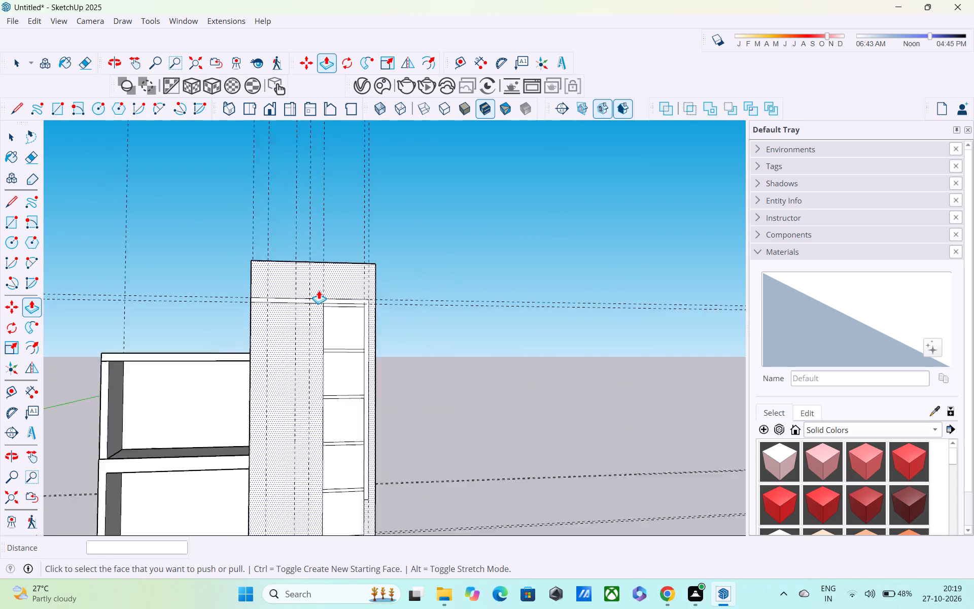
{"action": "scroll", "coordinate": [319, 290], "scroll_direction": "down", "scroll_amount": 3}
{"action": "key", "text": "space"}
From the vertical guide nearest the tall rectangle's left edge, place a guide 4" toward the rectangle and another 0.5" beyond it.
{"action": "scroll", "coordinate": [289, 279], "scroll_direction": "down", "scroll_amount": 3}
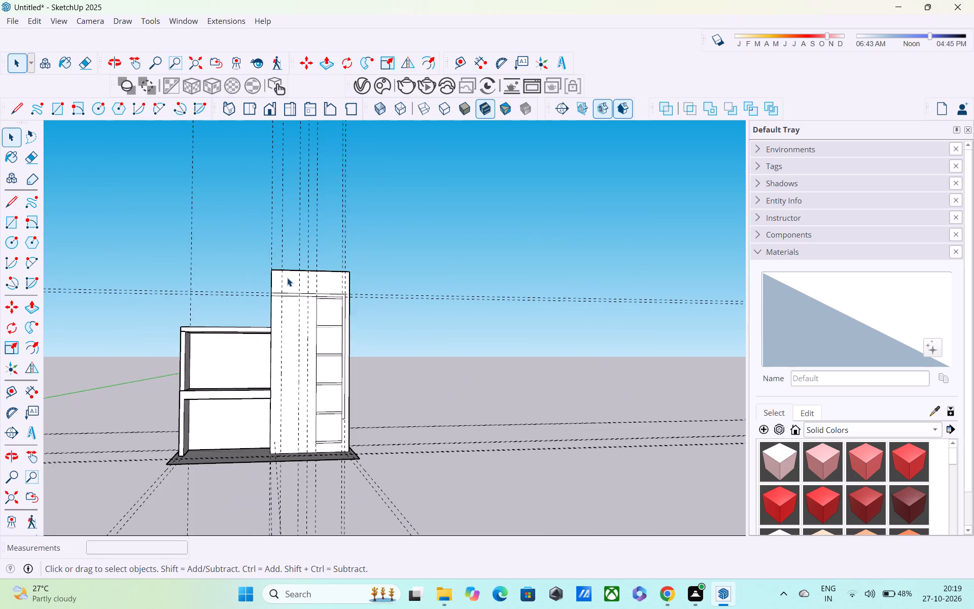
{"action": "middle_click_drag", "start_coordinate": [277, 279], "coordinate": [269, 292]}
{"action": "scroll", "coordinate": [449, 237], "scroll_direction": "up", "scroll_amount": 5}
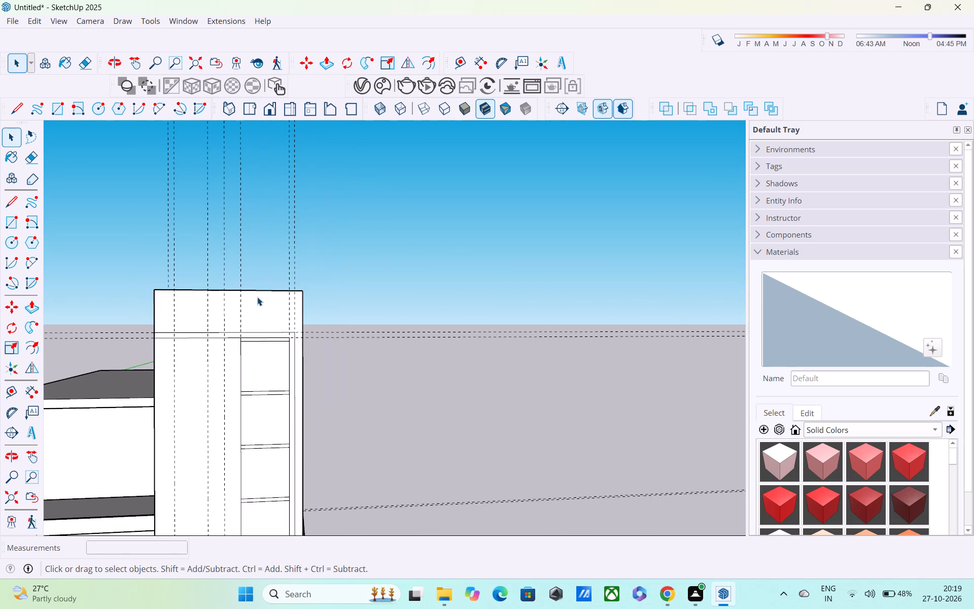
{"action": "middle_click_drag", "start_coordinate": [256, 296], "coordinate": [402, 261], "text": "shift"}
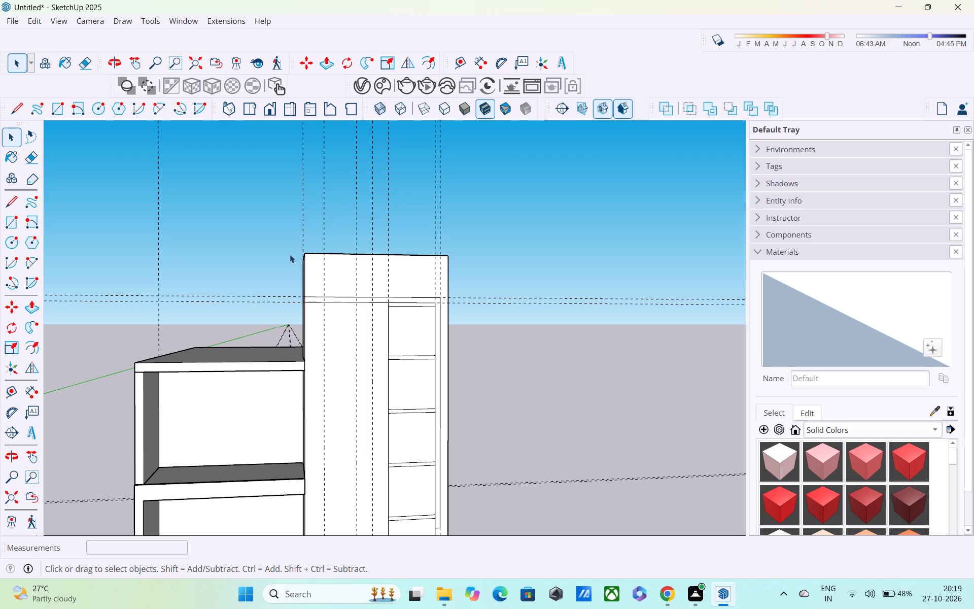
{"action": "scroll", "coordinate": [383, 319], "scroll_direction": "up", "scroll_amount": 2}
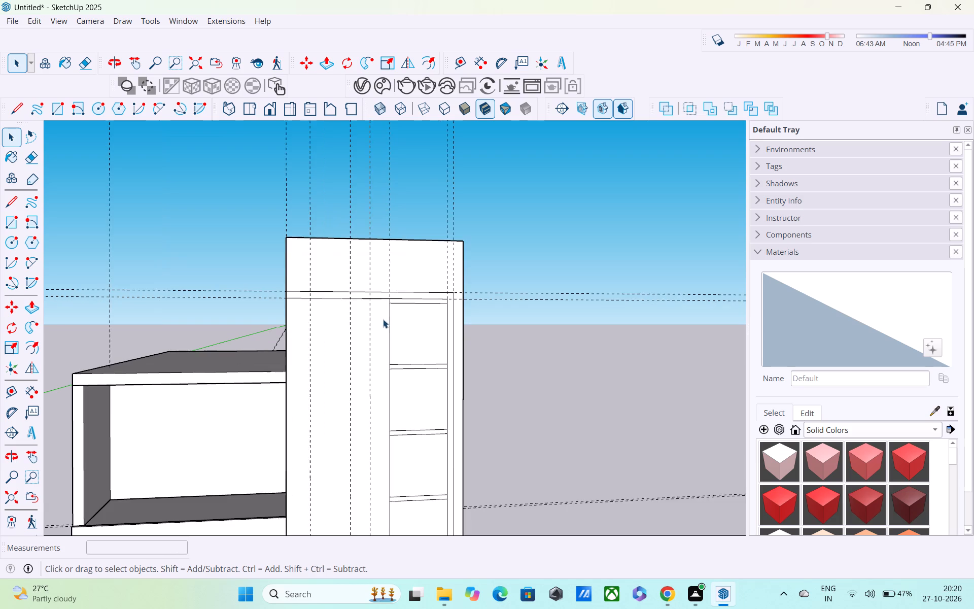
{"action": "scroll", "coordinate": [355, 325], "scroll_direction": "up", "scroll_amount": 4}
{"action": "scroll", "coordinate": [355, 325], "scroll_direction": "down", "scroll_amount": 3}
{"action": "scroll", "coordinate": [358, 327], "scroll_direction": "up", "scroll_amount": 4}
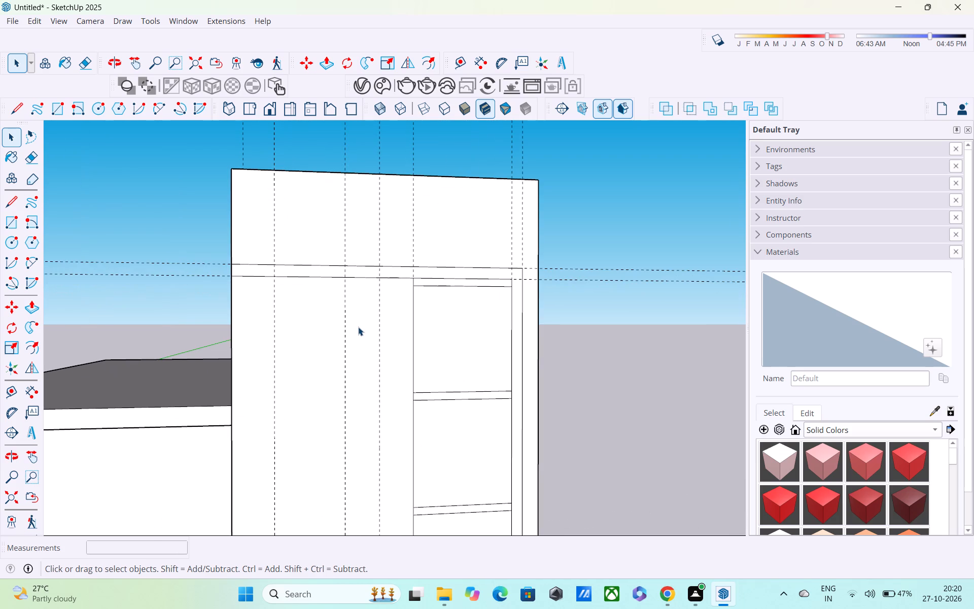
{"action": "key", "text": "t"}
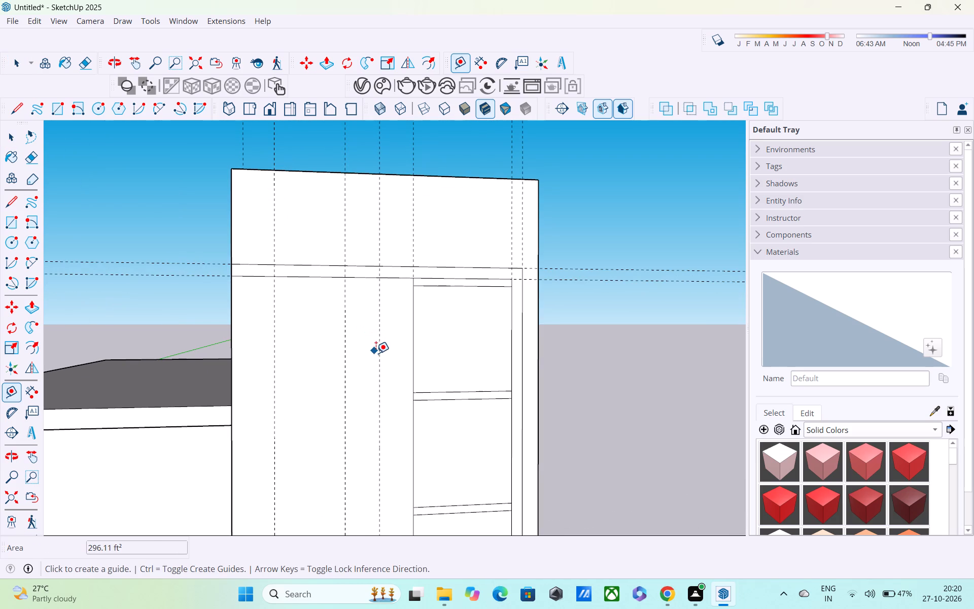
{"action": "left_click", "coordinate": [378, 358]}
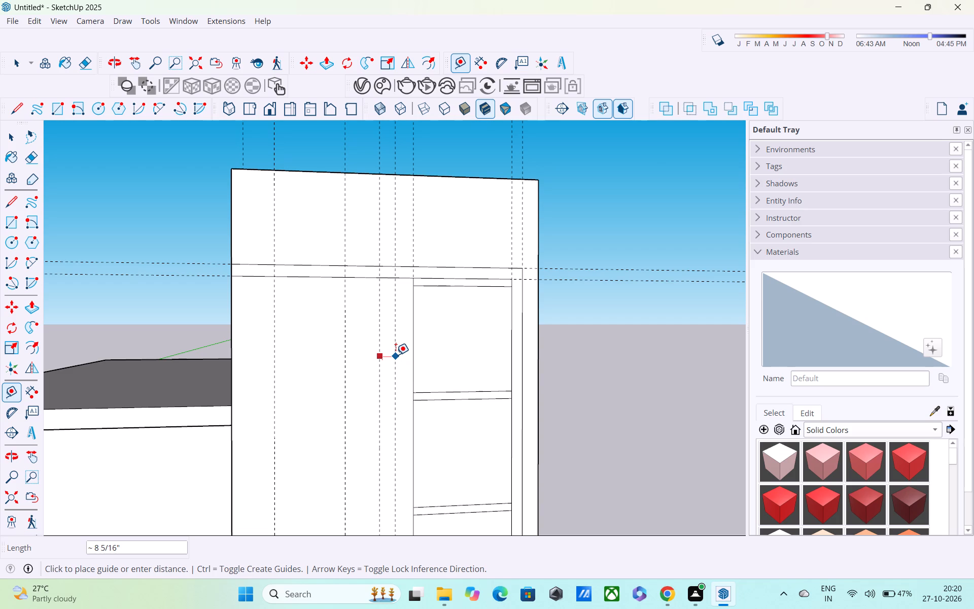
{"action": "key", "text": "4"}
{"action": "key", "text": "shift+quotedbl"}
{"action": "key", "text": "Return"}
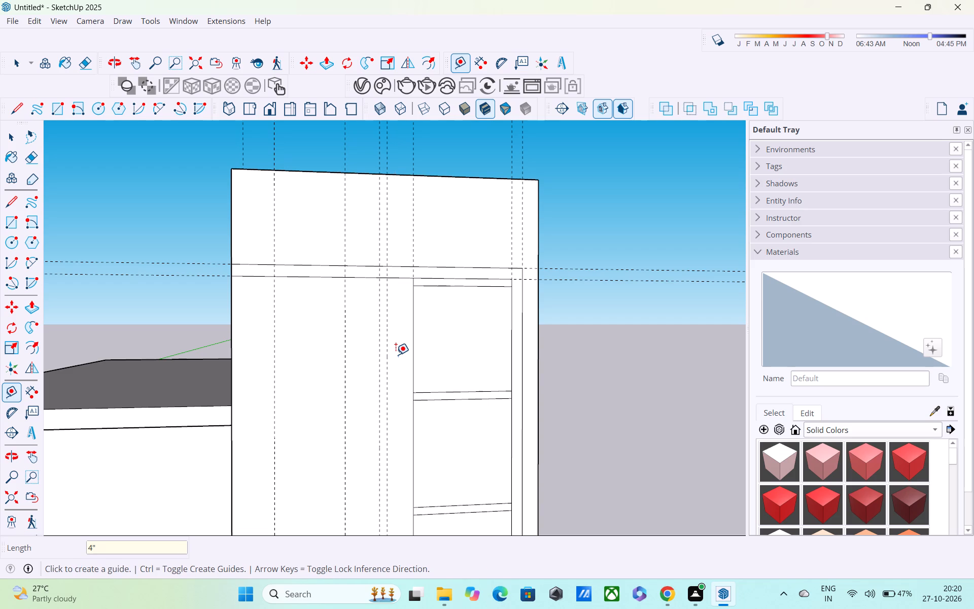
{"action": "left_click", "coordinate": [385, 328]}
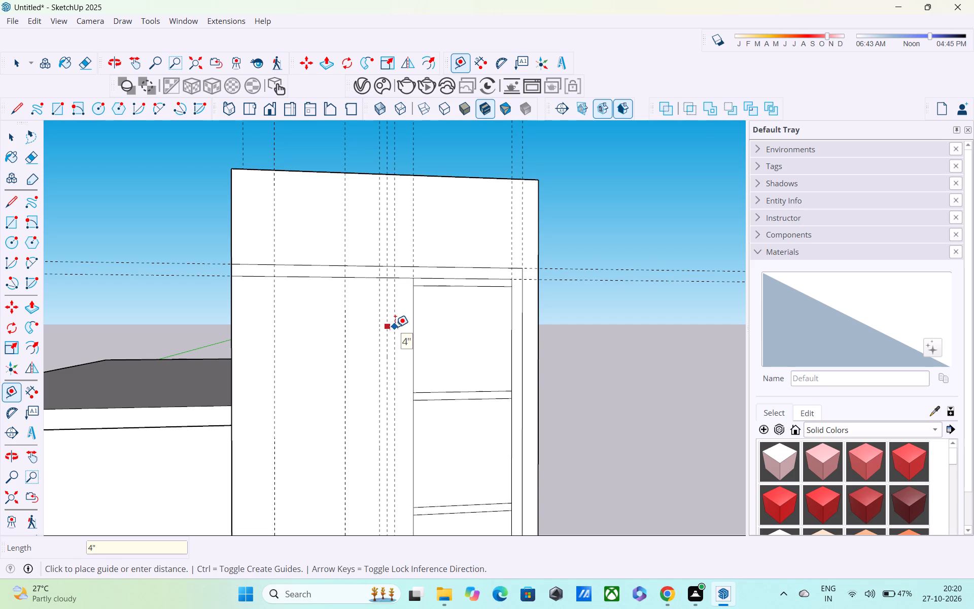
{"action": "type", "text": "0.5\""}
{"action": "key", "text": "Return"}
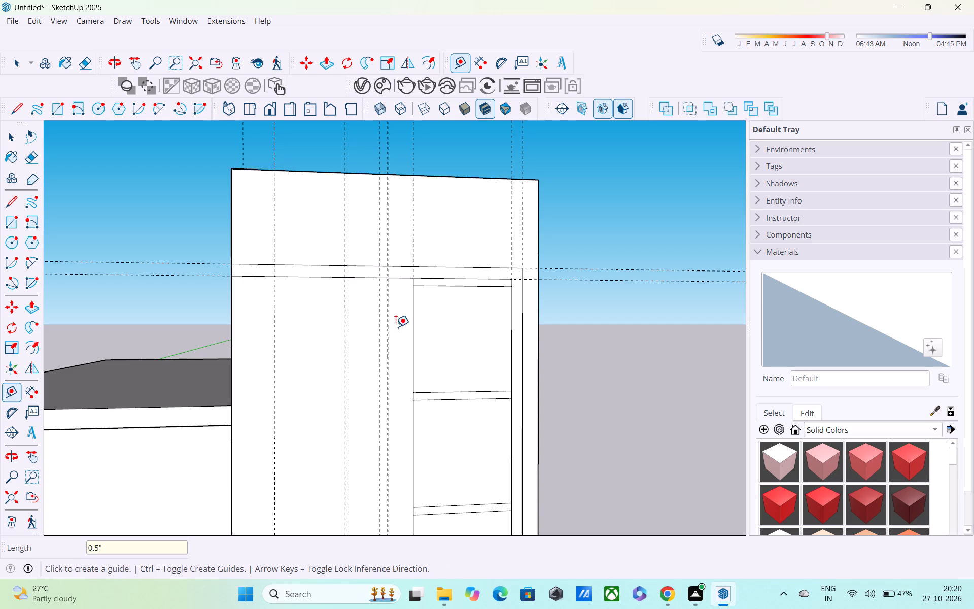
Continue the strip layout toward the tall rectangle with a second pair of vertical guides, offset 4" and a further 0.5".
{"action": "scroll", "coordinate": [396, 327], "scroll_direction": "up", "scroll_amount": 7}
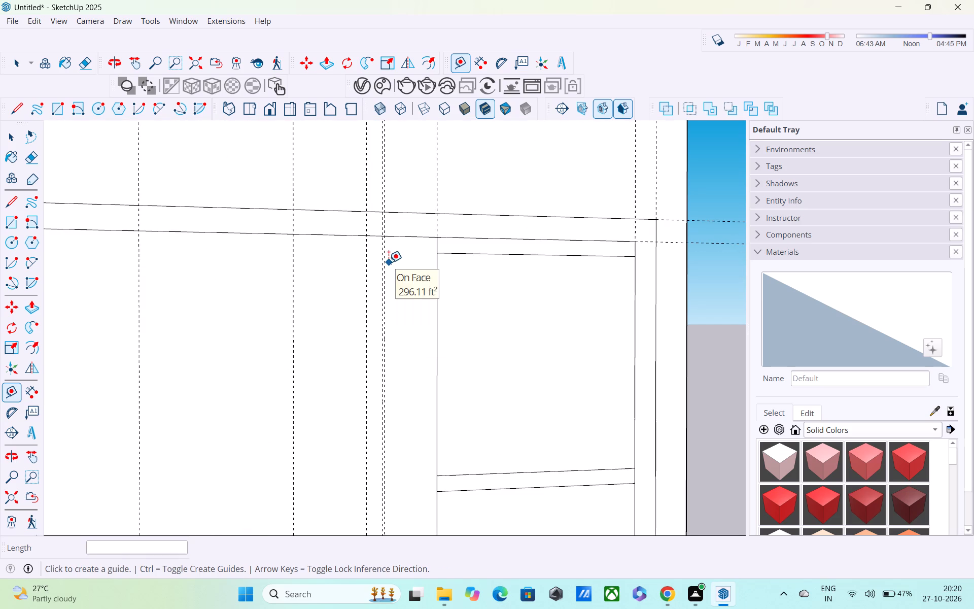
{"action": "scroll", "coordinate": [389, 262], "scroll_direction": "up", "scroll_amount": 4}
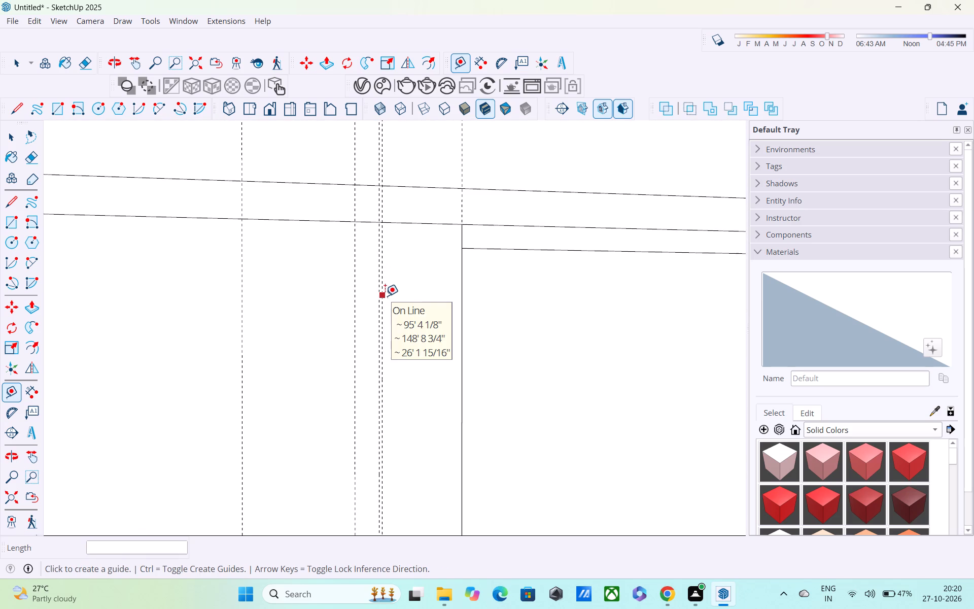
{"action": "left_click", "coordinate": [385, 296]}
{"action": "key", "text": "4"}
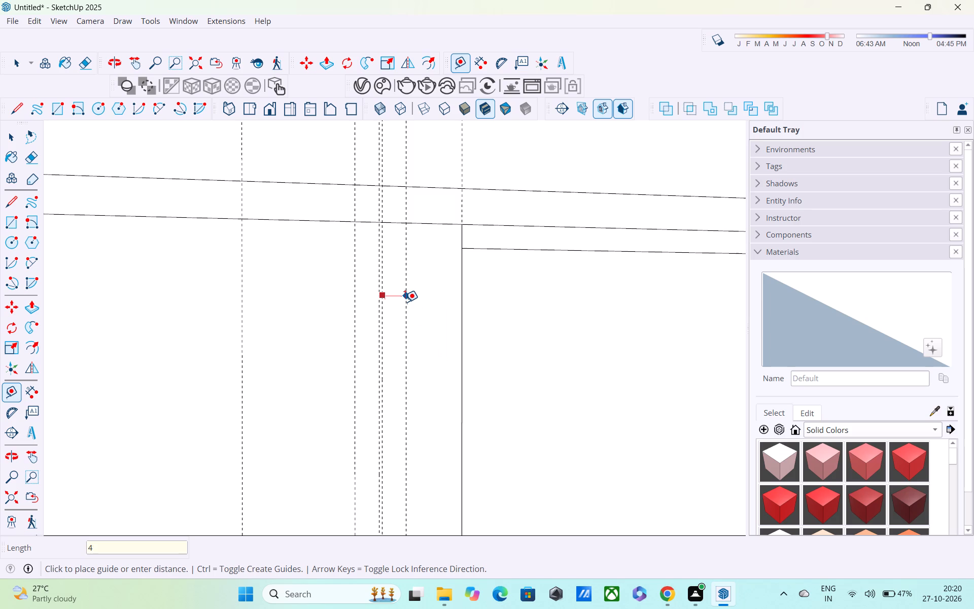
{"action": "key", "text": "shift+quotedbl"}
{"action": "key", "text": "Return"}
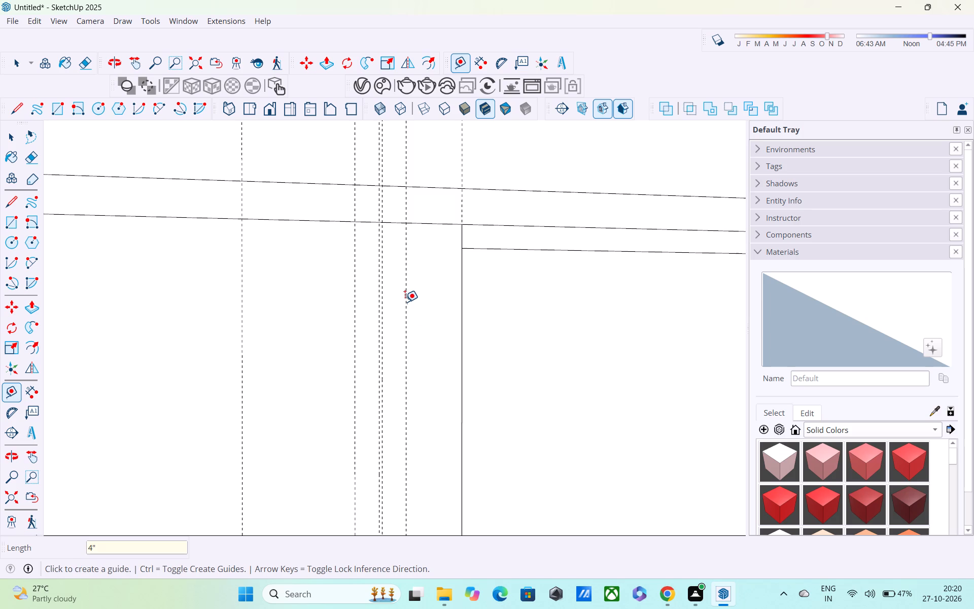
{"action": "left_click", "coordinate": [403, 295]}
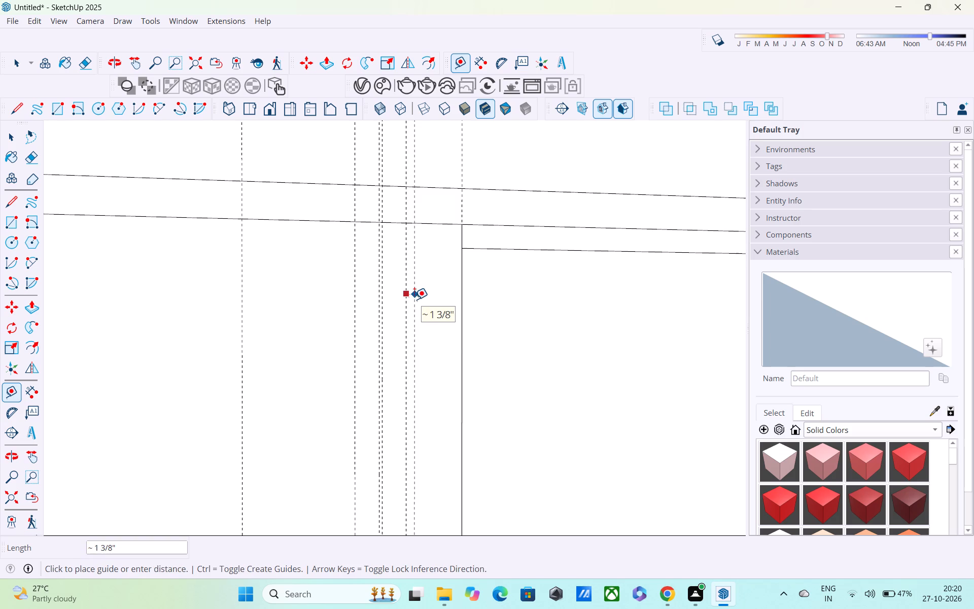
{"action": "type", "text": "0.5\""}
{"action": "key", "text": "Return"}
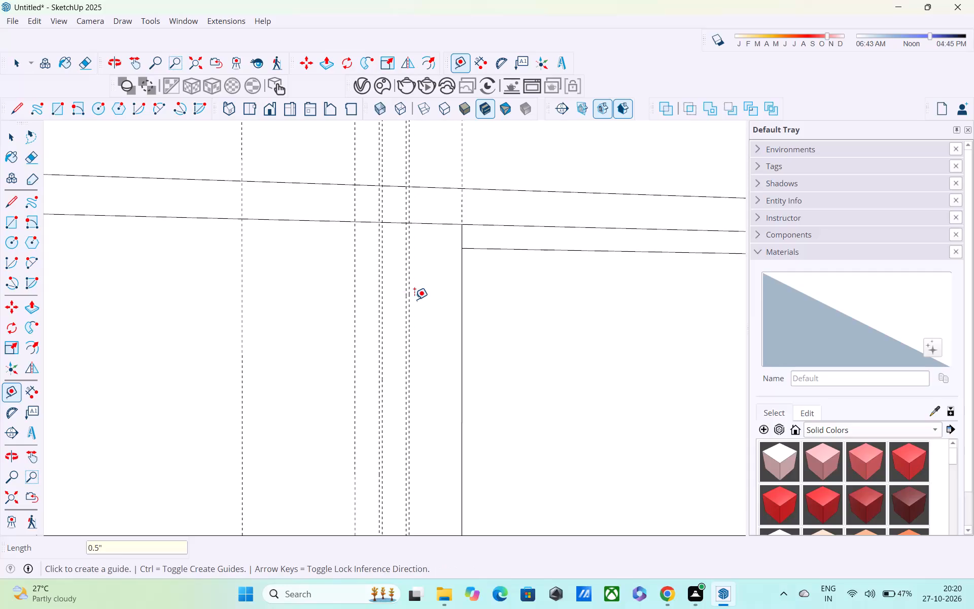
Add a third pair of vertical guides toward the tall rectangle, offset 4" from the last guide and a further 0.5".
{"action": "scroll", "coordinate": [416, 282], "scroll_direction": "up", "scroll_amount": 4}
{"action": "left_click", "coordinate": [408, 271]}
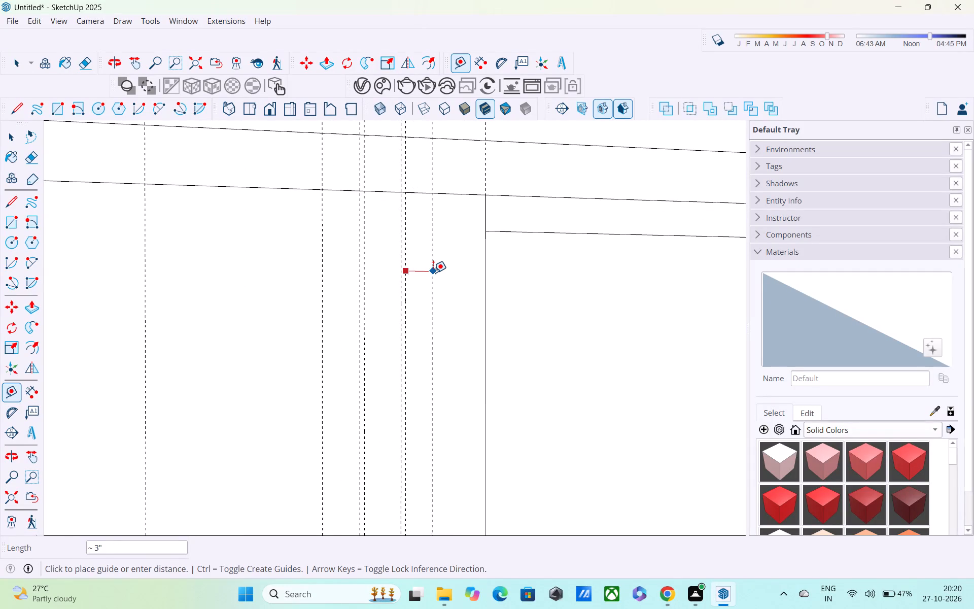
{"action": "key", "text": "4"}
{"action": "key", "text": "shift+quotedbl"}
{"action": "key", "text": "Return"}
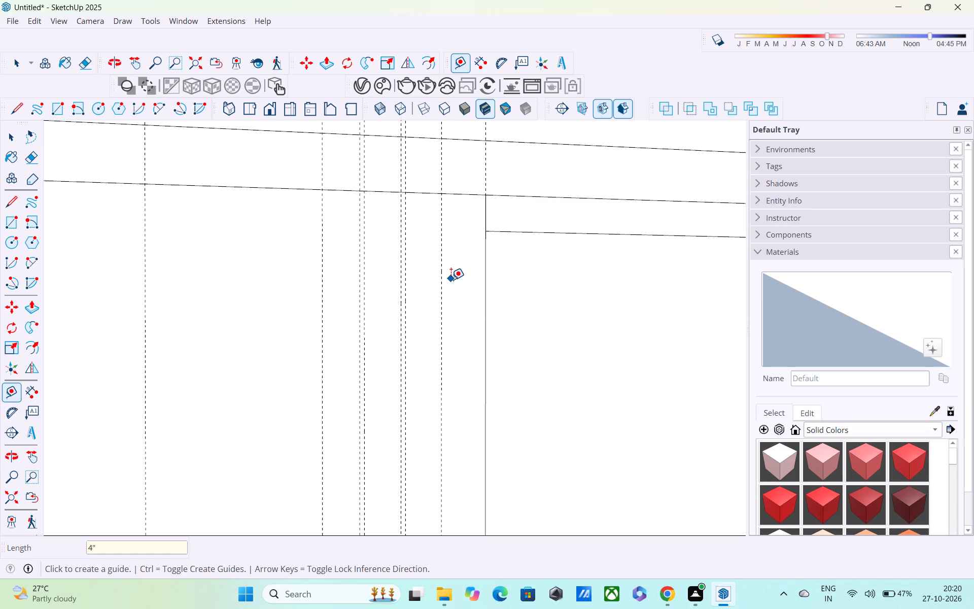
{"action": "left_click", "coordinate": [443, 263]}
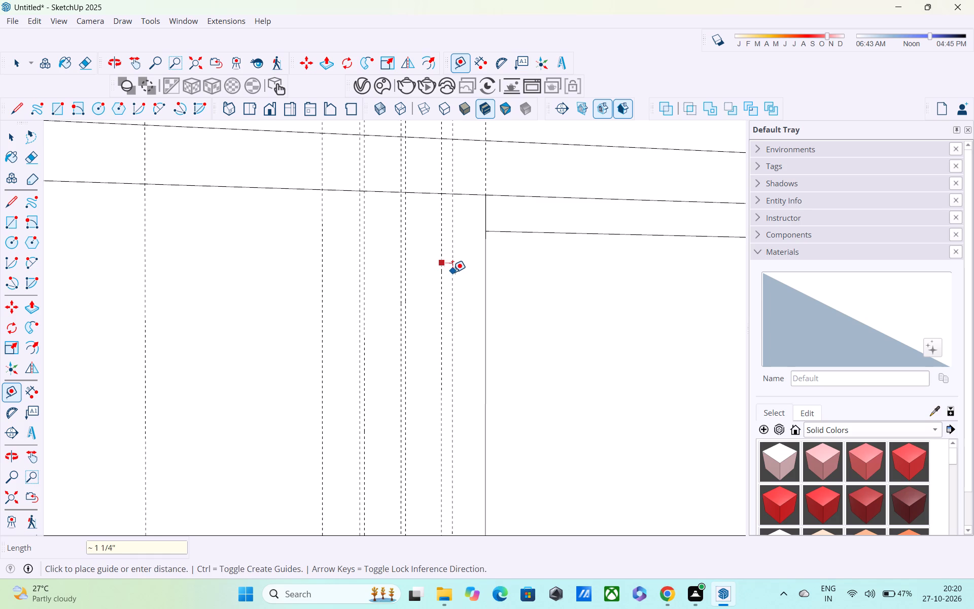
{"action": "type", "text": "0.5\""}
{"action": "key", "text": "Return"}
{"action": "scroll", "coordinate": [453, 272], "scroll_direction": "down", "scroll_amount": 3}
{"action": "scroll", "coordinate": [481, 349], "scroll_direction": "down", "scroll_amount": 2}
{"action": "middle_click_drag", "start_coordinate": [478, 350], "coordinate": [430, 346]}
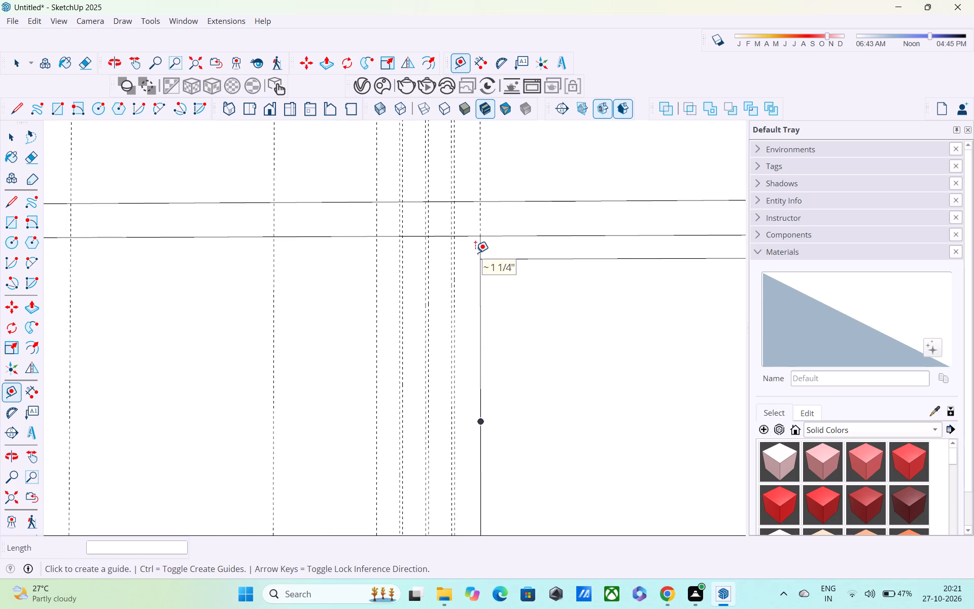
{"action": "key", "text": "space"}
Draw the first vertical strip rectangle, 4" wide and about 25' 7 5/8" tall, between the outermost strip guides, ending level with the panelled rectangle's base.
{"action": "key", "text": "r"}
{"action": "scroll", "coordinate": [377, 256], "scroll_direction": "up", "scroll_amount": 3}
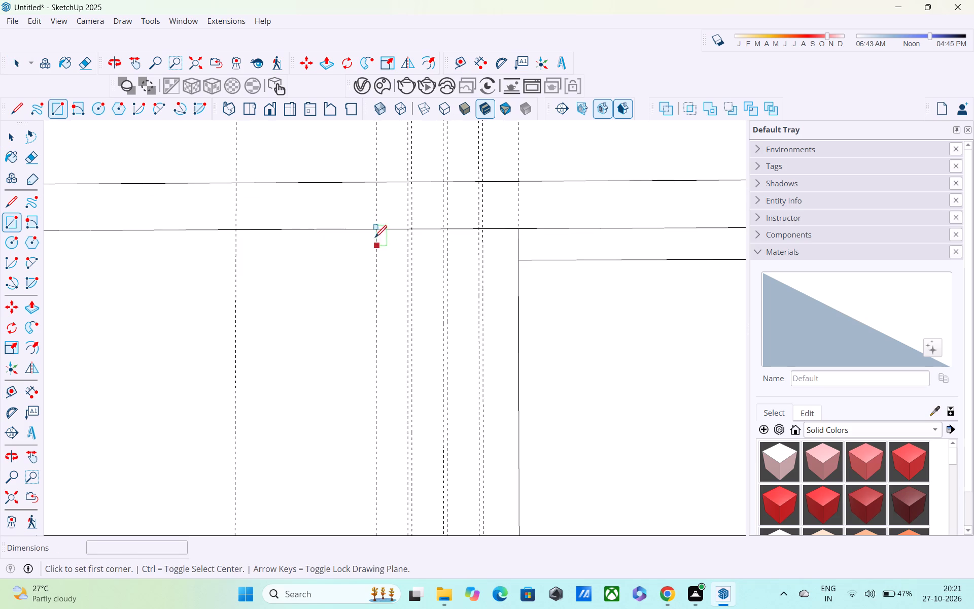
{"action": "scroll", "coordinate": [390, 243], "scroll_direction": "down", "scroll_amount": 4}
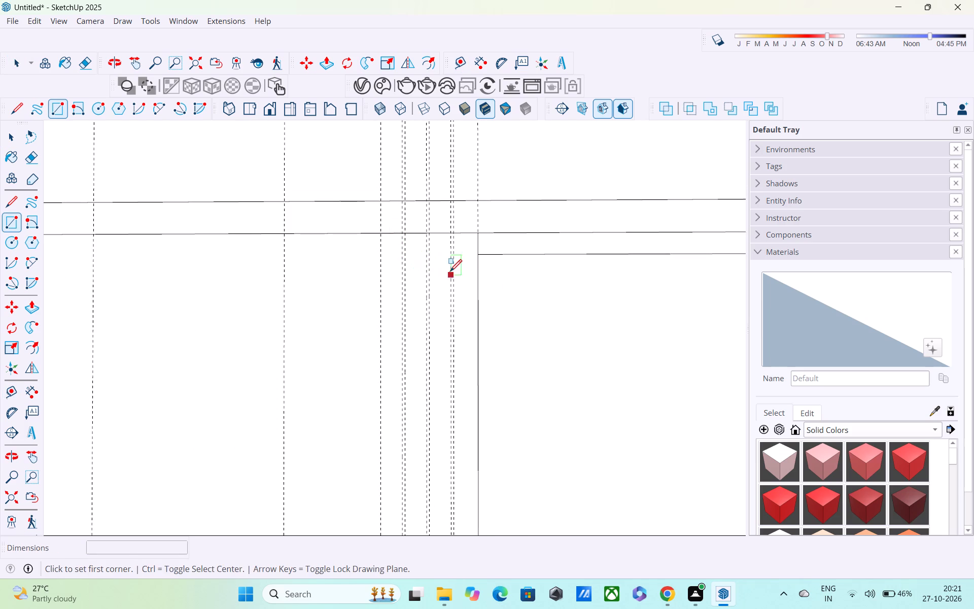
{"action": "scroll", "coordinate": [379, 235], "scroll_direction": "up", "scroll_amount": 5}
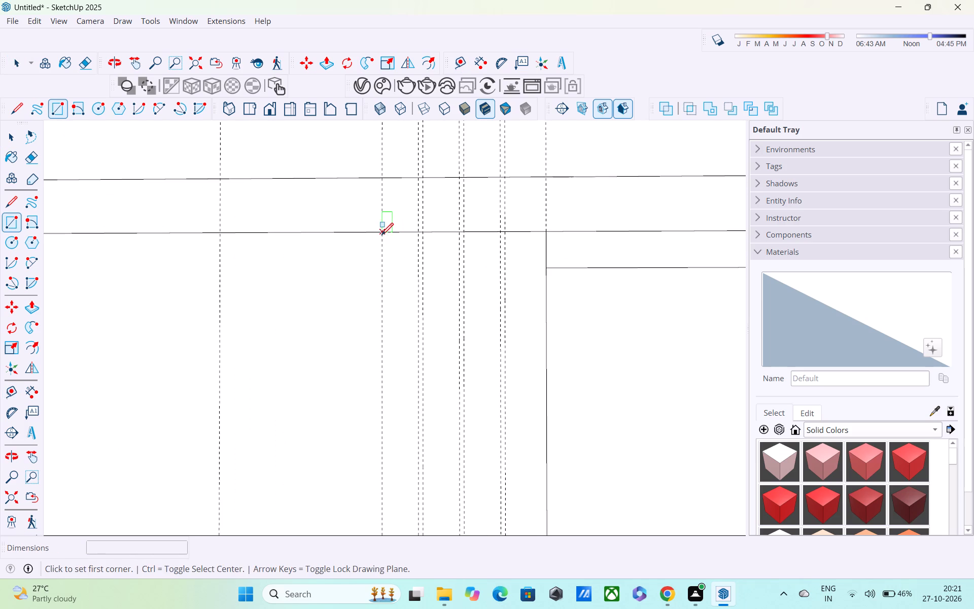
{"action": "left_click", "coordinate": [380, 231]}
{"action": "scroll", "coordinate": [417, 317], "scroll_direction": "down", "scroll_amount": 3}
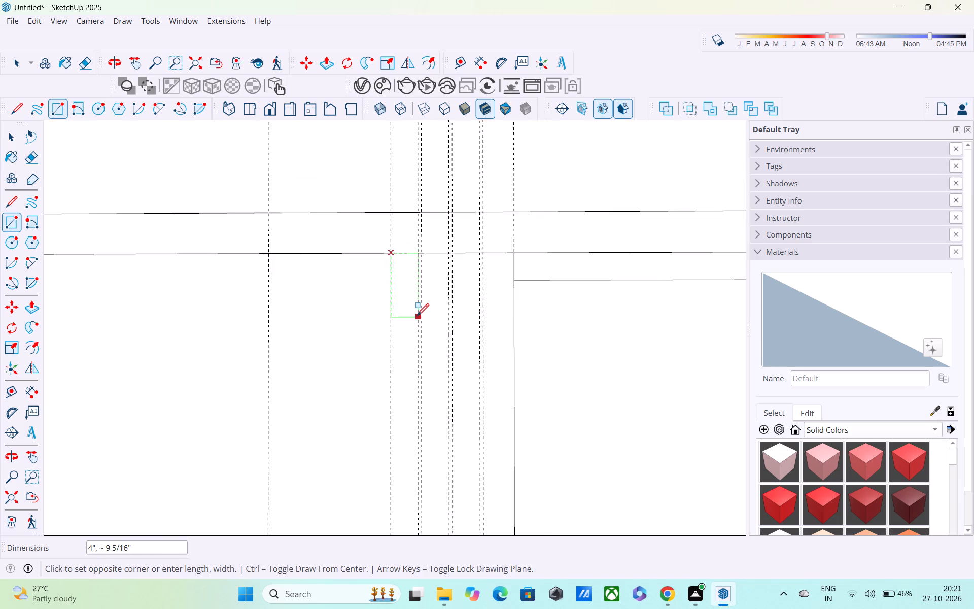
{"action": "middle_click_drag", "start_coordinate": [412, 309], "coordinate": [332, 24], "text": "shift"}
{"action": "scroll", "coordinate": [337, 214], "scroll_direction": "down", "scroll_amount": 3}
{"action": "middle_click_drag", "start_coordinate": [339, 270], "coordinate": [337, 0], "text": "shift"}
{"action": "middle_click_drag", "start_coordinate": [330, 335], "coordinate": [330, 333], "text": "shift"}
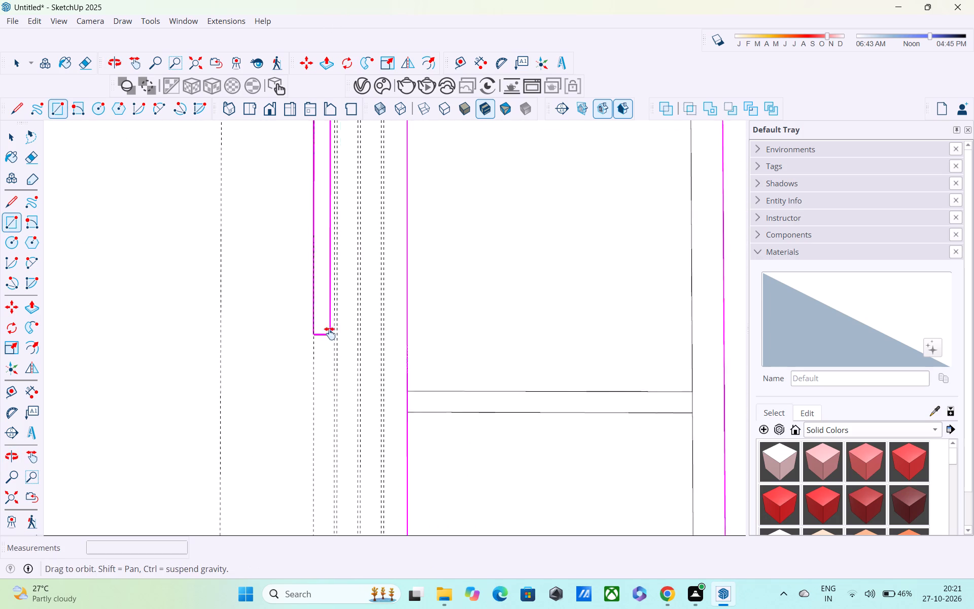
{"action": "middle_click_drag", "start_coordinate": [330, 333], "coordinate": [328, 0], "text": "shift"}
{"action": "middle_click_drag", "start_coordinate": [322, 502], "coordinate": [321, 124], "text": "shift"}
{"action": "middle_click_drag", "start_coordinate": [351, 472], "coordinate": [328, 41], "text": "shift"}
{"action": "middle_click_drag", "start_coordinate": [314, 284], "coordinate": [338, 347], "text": "shift"}
{"action": "scroll", "coordinate": [297, 265], "scroll_direction": "down", "scroll_amount": 4}
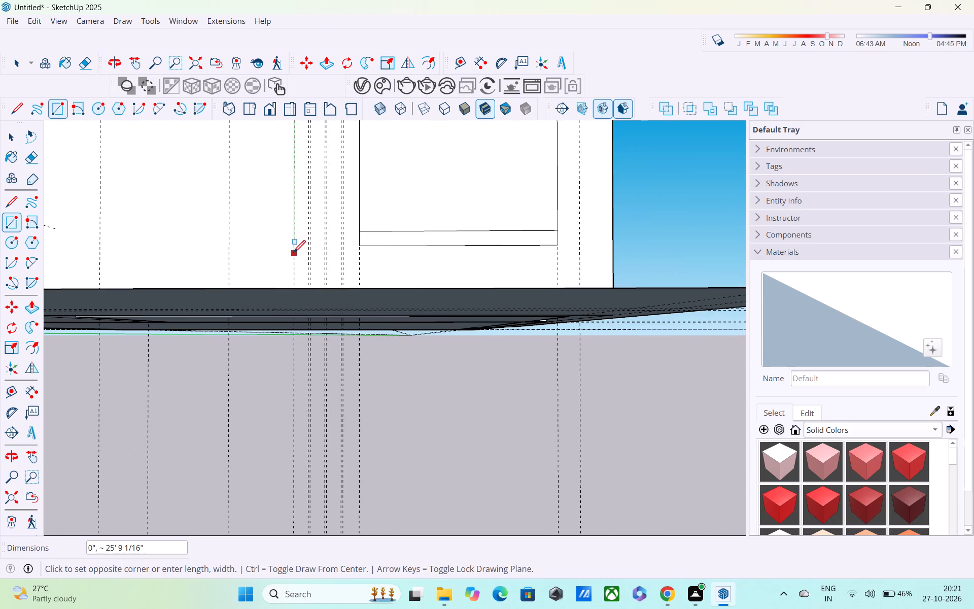
{"action": "middle_click_drag", "start_coordinate": [291, 248], "coordinate": [297, 265], "text": "shift"}
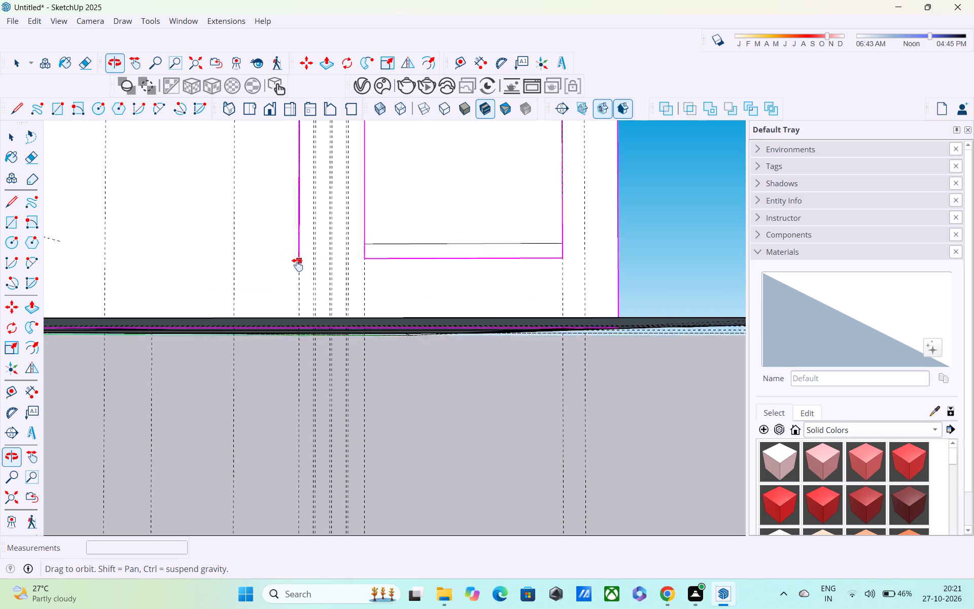
{"action": "middle_click_drag", "start_coordinate": [297, 265], "coordinate": [319, 328], "text": "shift"}
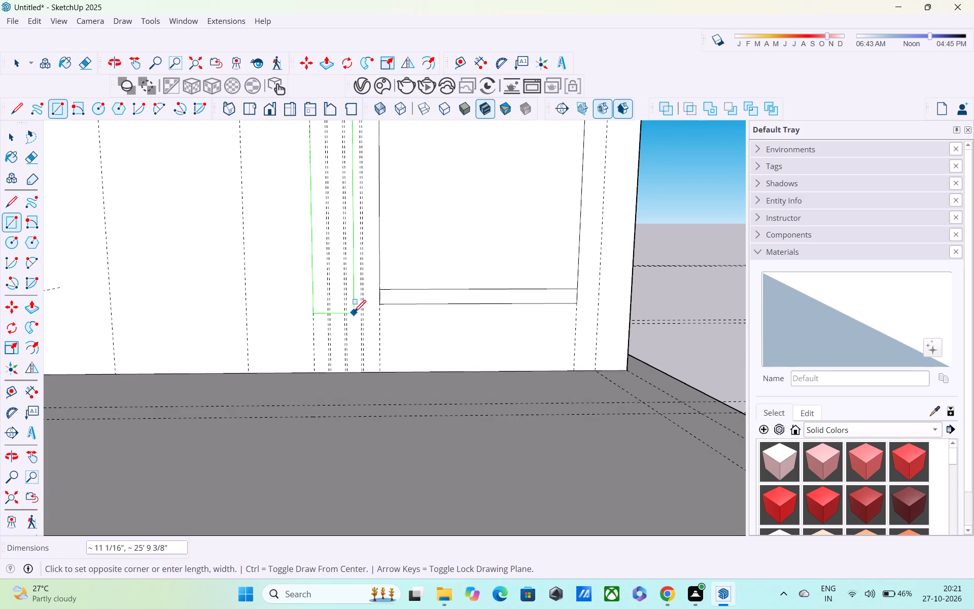
{"action": "scroll", "coordinate": [328, 306], "scroll_direction": "up", "scroll_amount": 6}
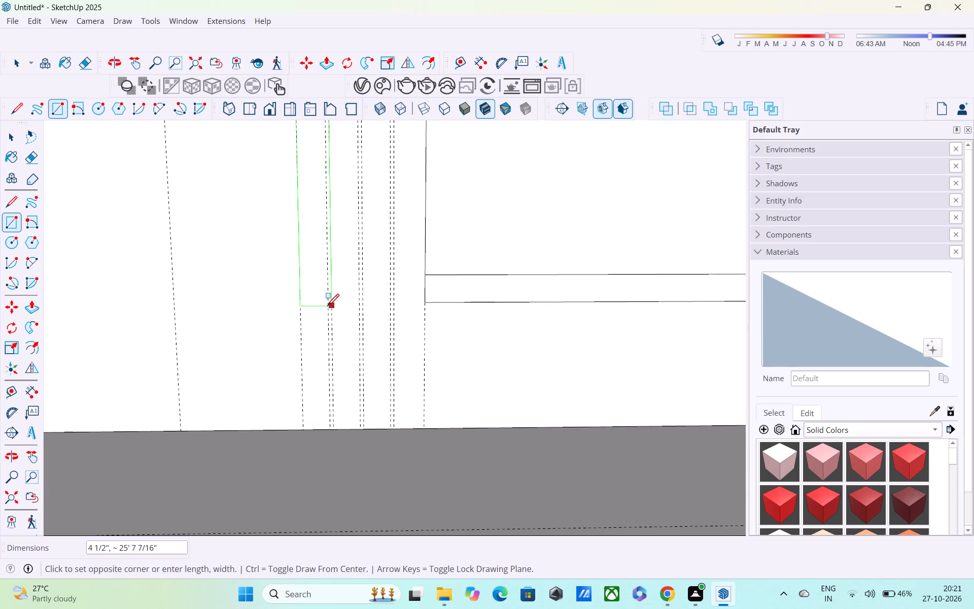
{"action": "scroll", "coordinate": [327, 309], "scroll_direction": "up", "scroll_amount": 4}
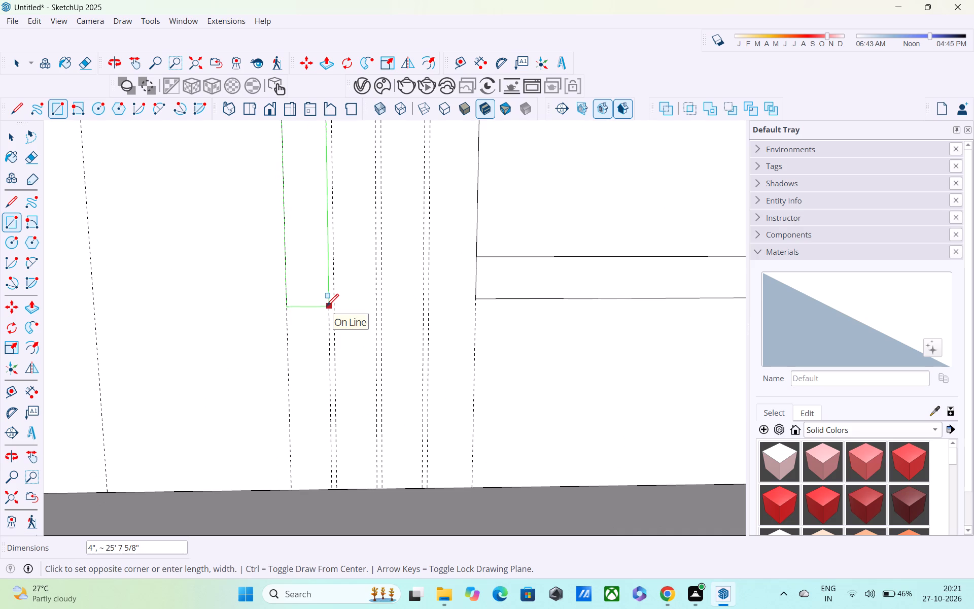
{"action": "left_click", "coordinate": [327, 307]}
Draw the second 4" strip rectangle across the 0.5" gap, from the first strip's base level up to the surround band's lower line.
{"action": "scroll", "coordinate": [327, 308], "scroll_direction": "down", "scroll_amount": 3}
{"action": "scroll", "coordinate": [344, 326], "scroll_direction": "up", "scroll_amount": 4}
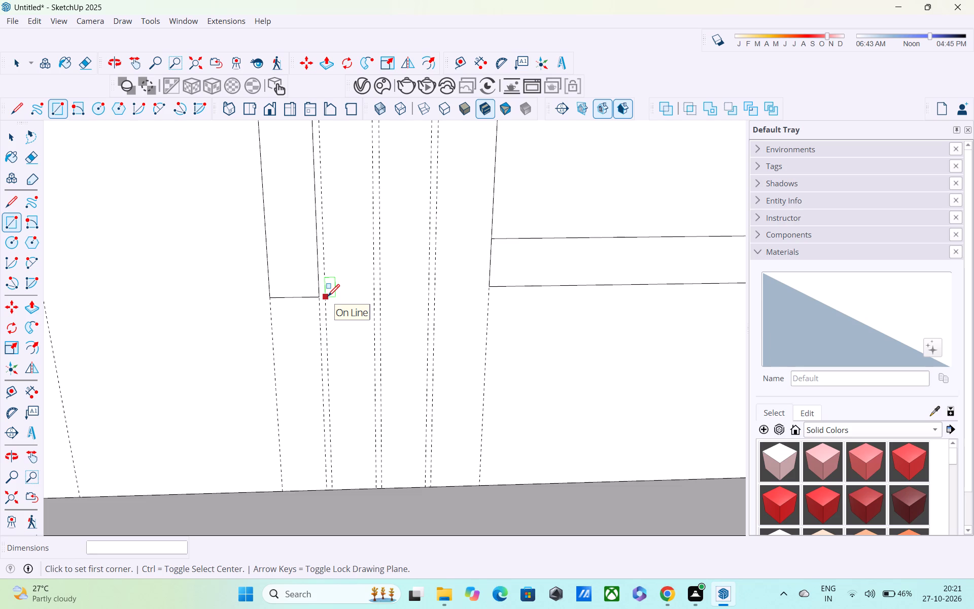
{"action": "left_click", "coordinate": [328, 297]}
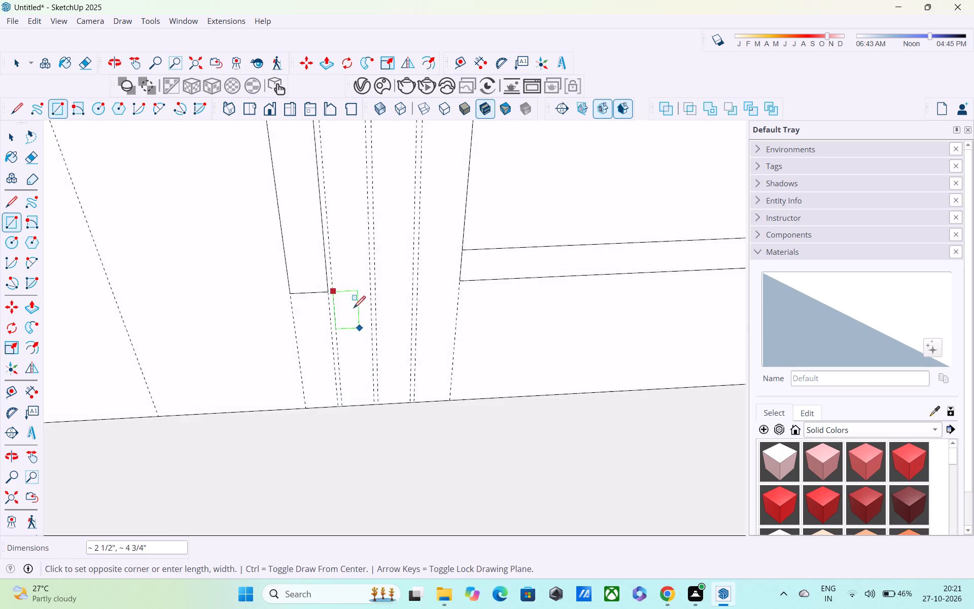
{"action": "scroll", "coordinate": [346, 288], "scroll_direction": "down", "scroll_amount": 5}
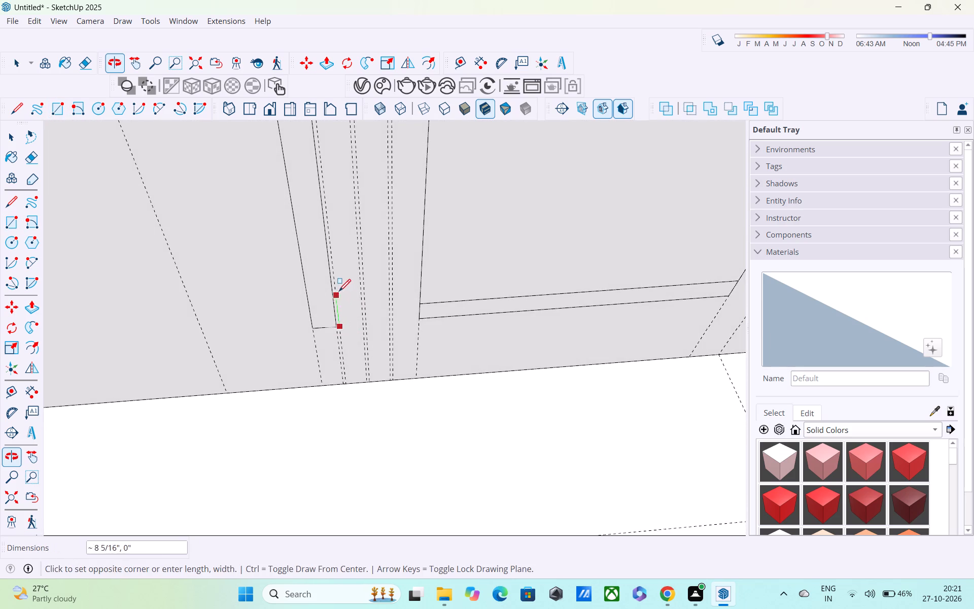
{"action": "scroll", "coordinate": [338, 292], "scroll_direction": "down", "scroll_amount": 1}
{"action": "middle_click_drag", "start_coordinate": [337, 290], "coordinate": [407, 604]}
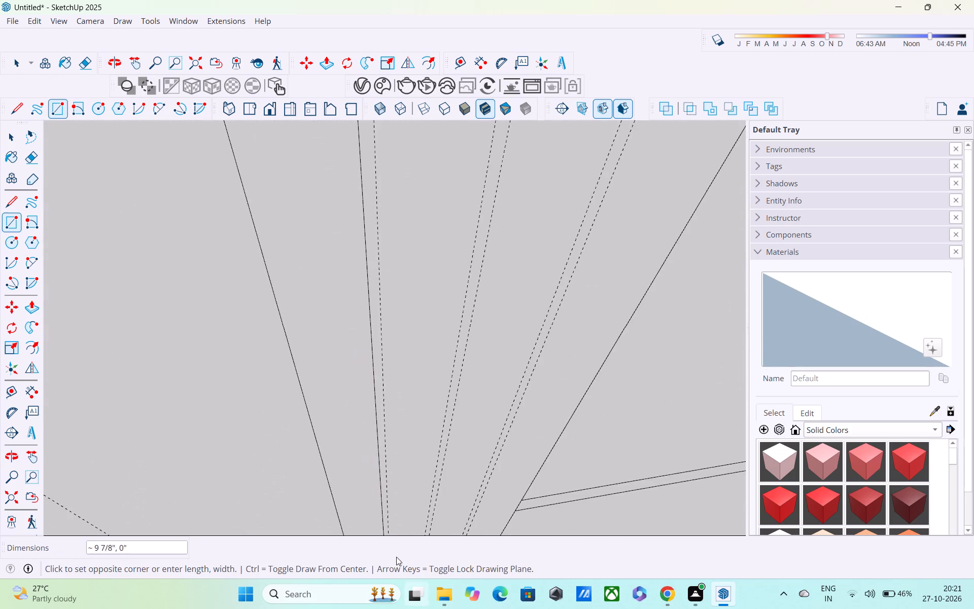
{"action": "scroll", "coordinate": [377, 441], "scroll_direction": "up", "scroll_amount": 1}
{"action": "scroll", "coordinate": [374, 426], "scroll_direction": "down", "scroll_amount": 7}
{"action": "scroll", "coordinate": [368, 328], "scroll_direction": "down", "scroll_amount": 7}
{"action": "middle_click_drag", "start_coordinate": [387, 292], "coordinate": [409, 482], "text": "shift"}
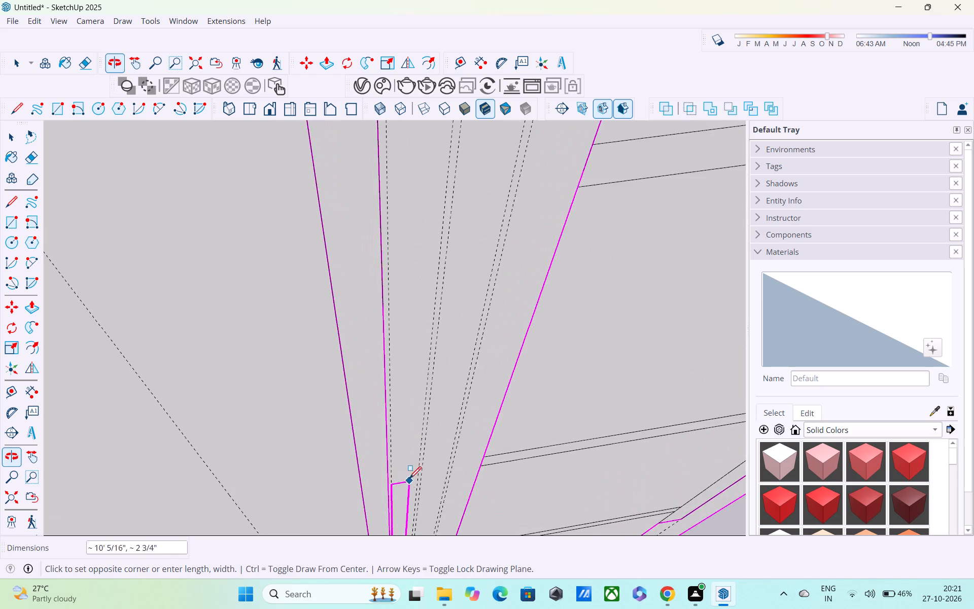
{"action": "scroll", "coordinate": [394, 342], "scroll_direction": "down", "scroll_amount": 14}
{"action": "scroll", "coordinate": [414, 258], "scroll_direction": "down", "scroll_amount": 7}
{"action": "middle_click_drag", "start_coordinate": [415, 250], "coordinate": [437, 418], "text": "shift"}
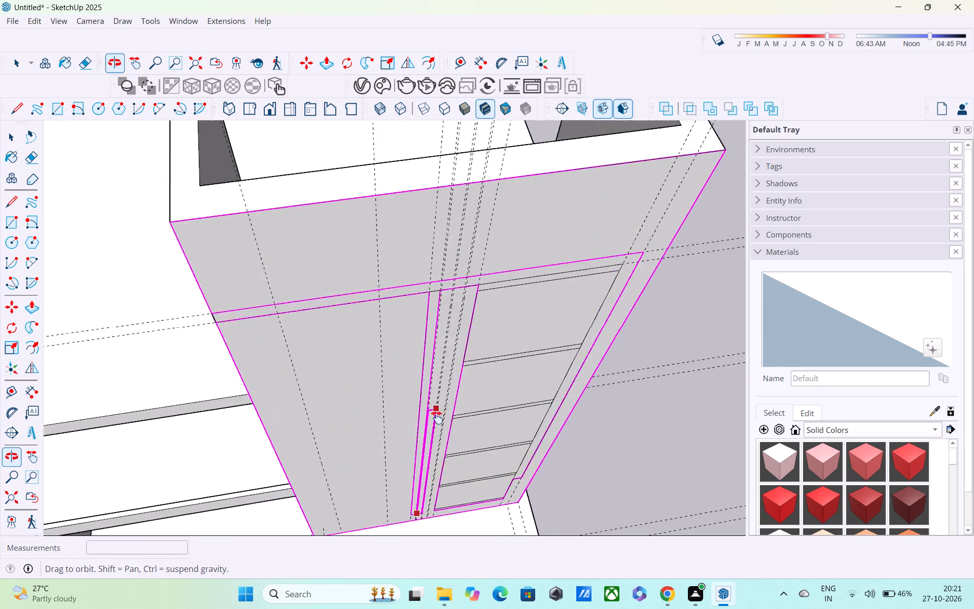
{"action": "middle_click_drag", "start_coordinate": [437, 418], "coordinate": [438, 436], "text": "shift"}
{"action": "middle_click_drag", "start_coordinate": [438, 298], "coordinate": [392, 131]}
{"action": "scroll", "coordinate": [442, 260], "scroll_direction": "up", "scroll_amount": 5}
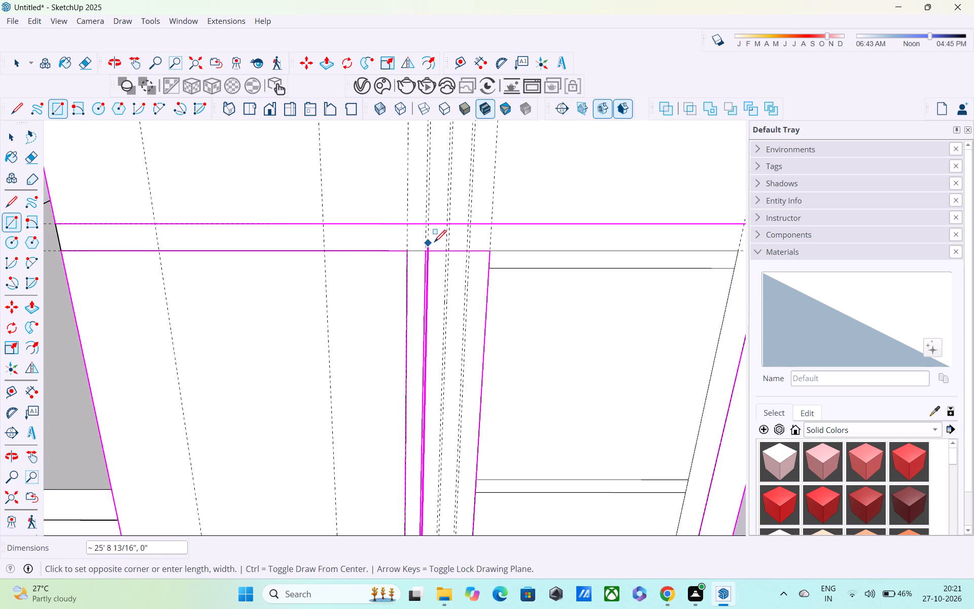
{"action": "scroll", "coordinate": [451, 256], "scroll_direction": "up", "scroll_amount": 16}
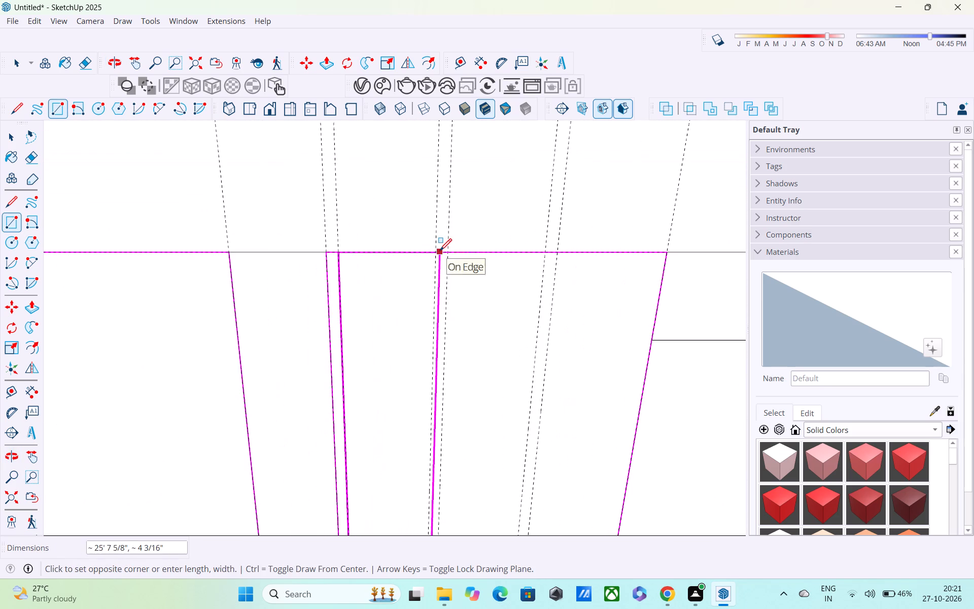
{"action": "left_click", "coordinate": [437, 255]}
Draw the third 4" strip rectangle between the next pair of guides, from the band's lower line down to the other strips' base.
{"action": "scroll", "coordinate": [437, 295], "scroll_direction": "down", "scroll_amount": 4}
{"action": "middle_click_drag", "start_coordinate": [435, 295], "coordinate": [413, 268], "text": "shift"}
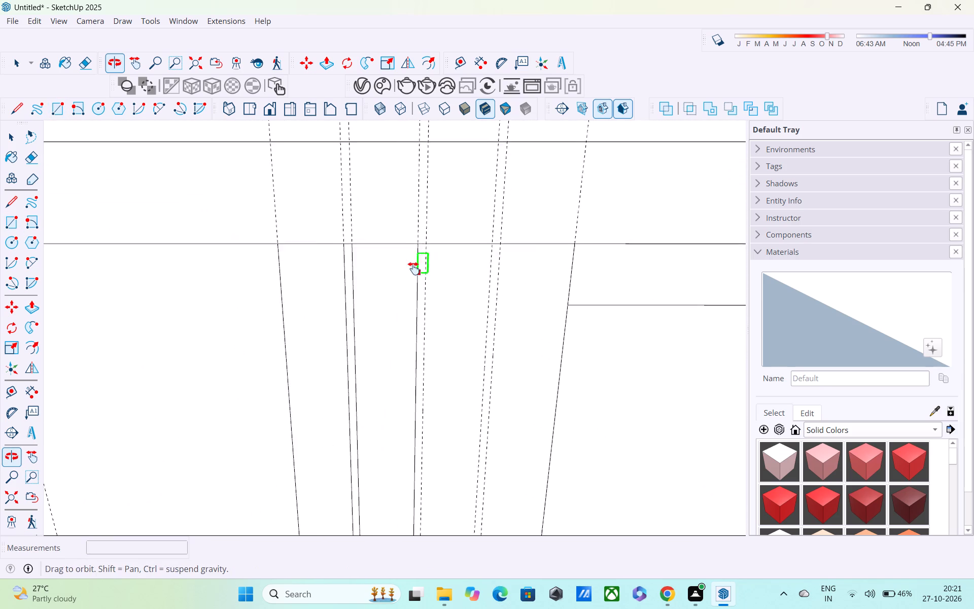
{"action": "middle_click_drag", "start_coordinate": [413, 268], "coordinate": [376, 242], "text": "shift"}
{"action": "left_click", "coordinate": [385, 213]}
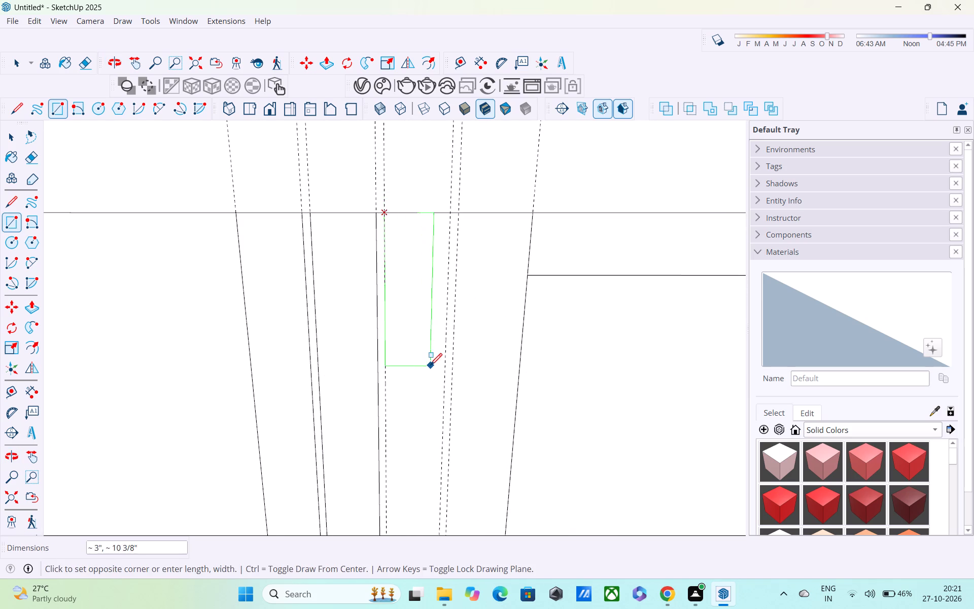
{"action": "middle_click_drag", "start_coordinate": [430, 366], "coordinate": [372, 142]}
{"action": "scroll", "coordinate": [374, 155], "scroll_direction": "down", "scroll_amount": 5}
{"action": "middle_click_drag", "start_coordinate": [390, 283], "coordinate": [342, 85], "text": "shift"}
{"action": "scroll", "coordinate": [342, 85], "scroll_direction": "up", "scroll_amount": 1, "text": "shift"}
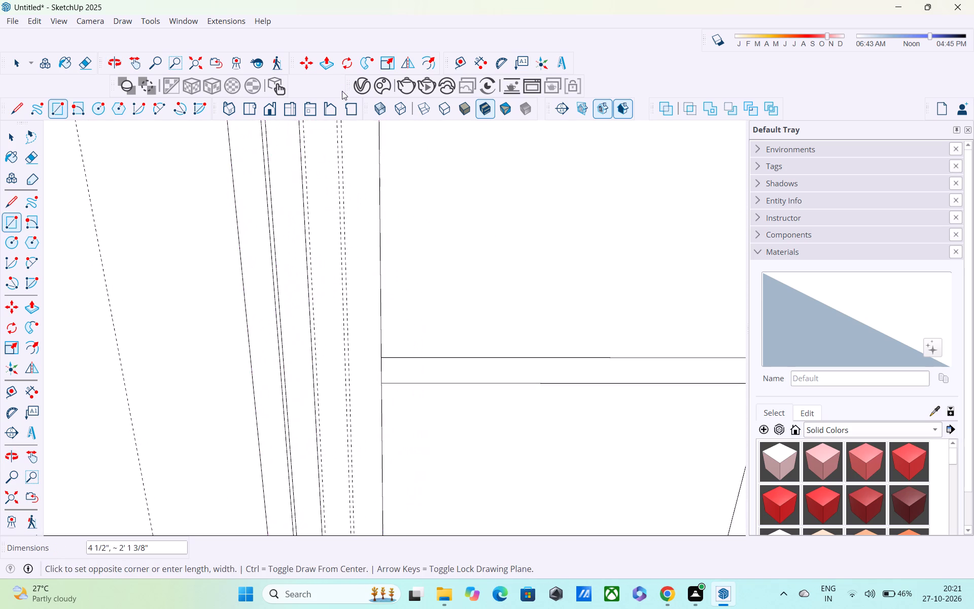
{"action": "scroll", "coordinate": [345, 115], "scroll_direction": "down", "scroll_amount": 5}
{"action": "middle_click_drag", "start_coordinate": [350, 333], "coordinate": [311, 61], "text": "shift"}
{"action": "scroll", "coordinate": [311, 64], "scroll_direction": "up", "scroll_amount": 1, "text": "shift"}
{"action": "middle_click_drag", "start_coordinate": [316, 341], "coordinate": [293, 1], "text": "shift"}
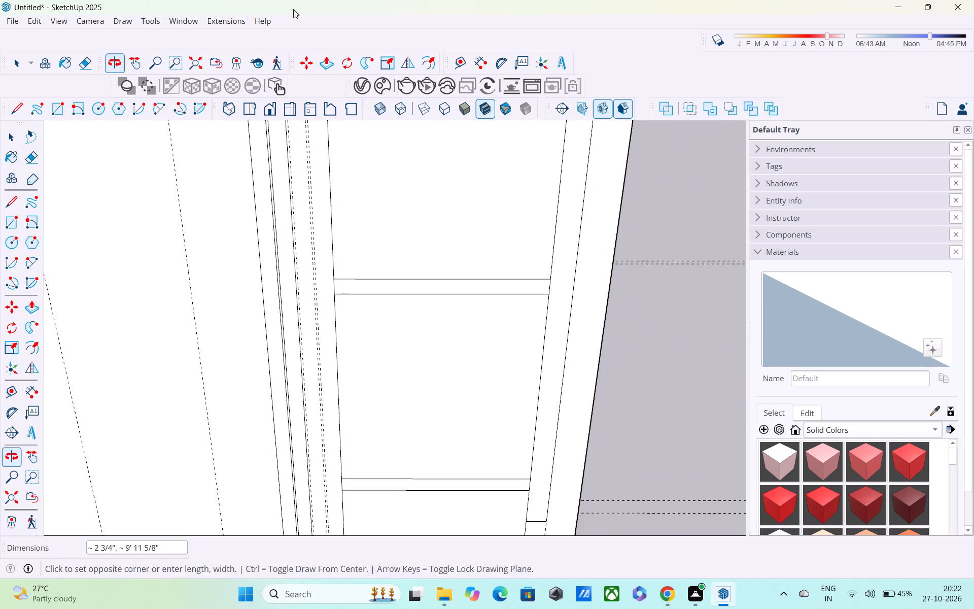
{"action": "middle_click_drag", "start_coordinate": [309, 357], "coordinate": [308, 51]}
{"action": "scroll", "coordinate": [304, 37], "scroll_direction": "down", "scroll_amount": 1, "text": "shift"}
{"action": "middle_click_drag", "start_coordinate": [331, 303], "coordinate": [326, 197], "text": "shift"}
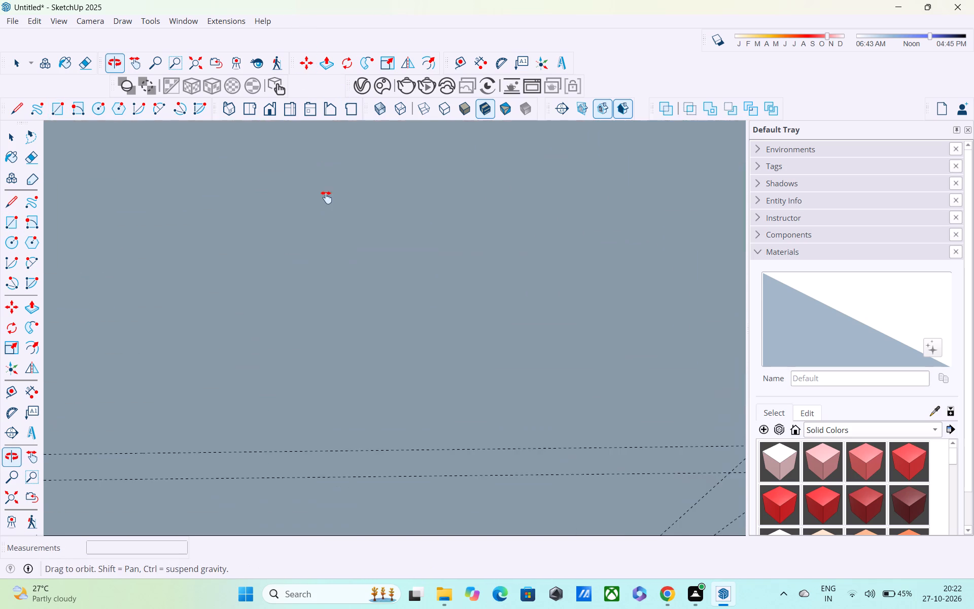
{"action": "middle_click_drag", "start_coordinate": [326, 197], "coordinate": [337, 287], "text": "shift"}
{"action": "middle_click_drag", "start_coordinate": [337, 298], "coordinate": [340, 389]}
{"action": "middle_click_drag", "start_coordinate": [335, 430], "coordinate": [333, 360]}
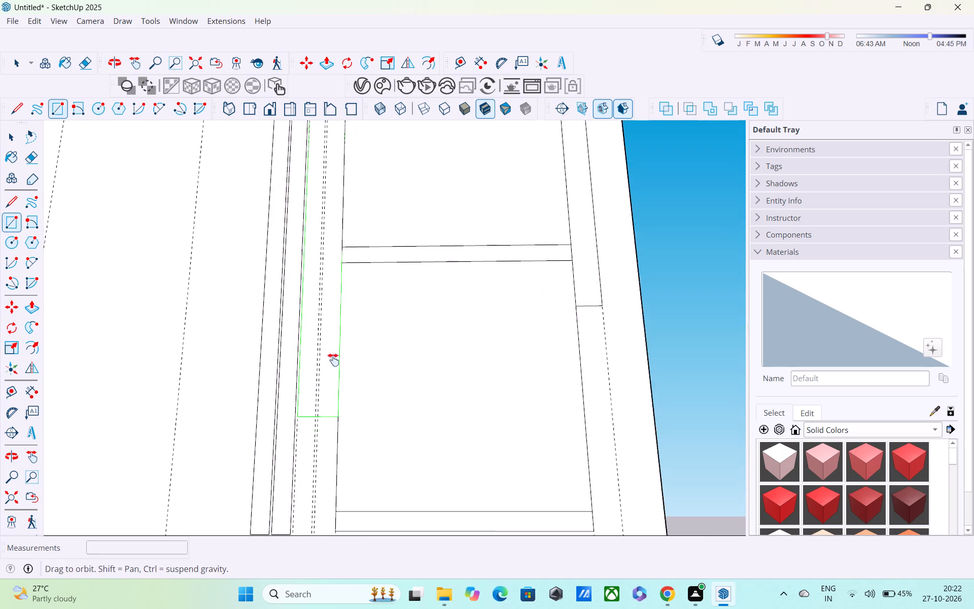
{"action": "middle_click_drag", "start_coordinate": [333, 360], "coordinate": [341, 186]}
{"action": "scroll", "coordinate": [336, 166], "scroll_direction": "down", "scroll_amount": 3}
{"action": "middle_click_drag", "start_coordinate": [336, 164], "coordinate": [347, 376], "text": "shift"}
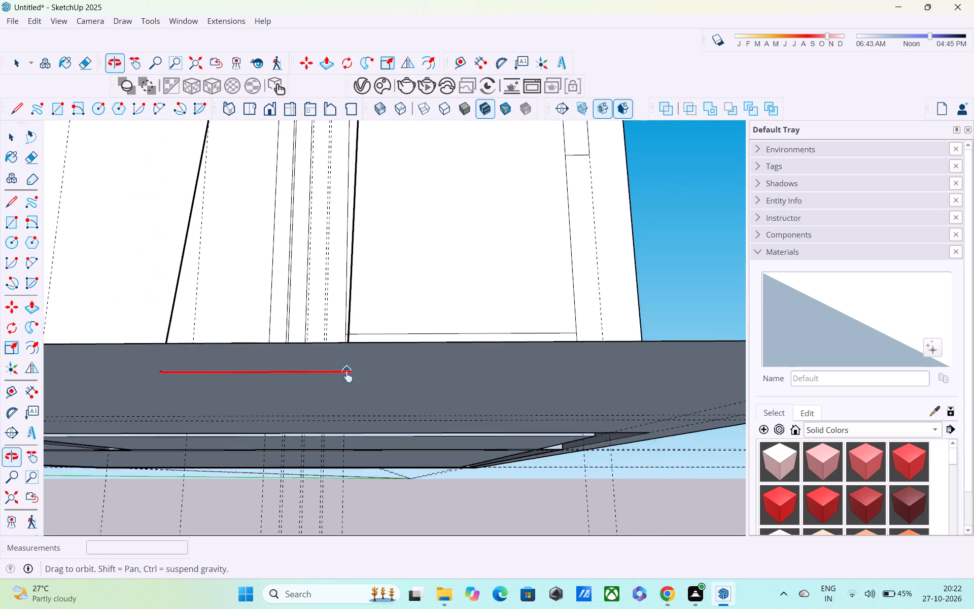
{"action": "middle_click_drag", "start_coordinate": [347, 376], "coordinate": [350, 508], "text": "shift"}
{"action": "scroll", "coordinate": [346, 378], "scroll_direction": "up", "scroll_amount": 5}
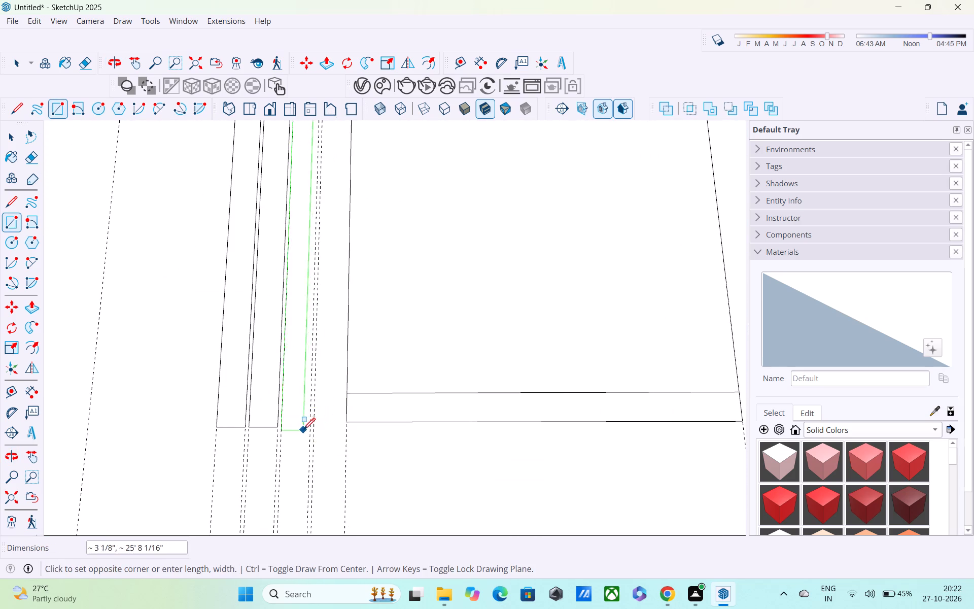
{"action": "scroll", "coordinate": [303, 431], "scroll_direction": "up", "scroll_amount": 5}
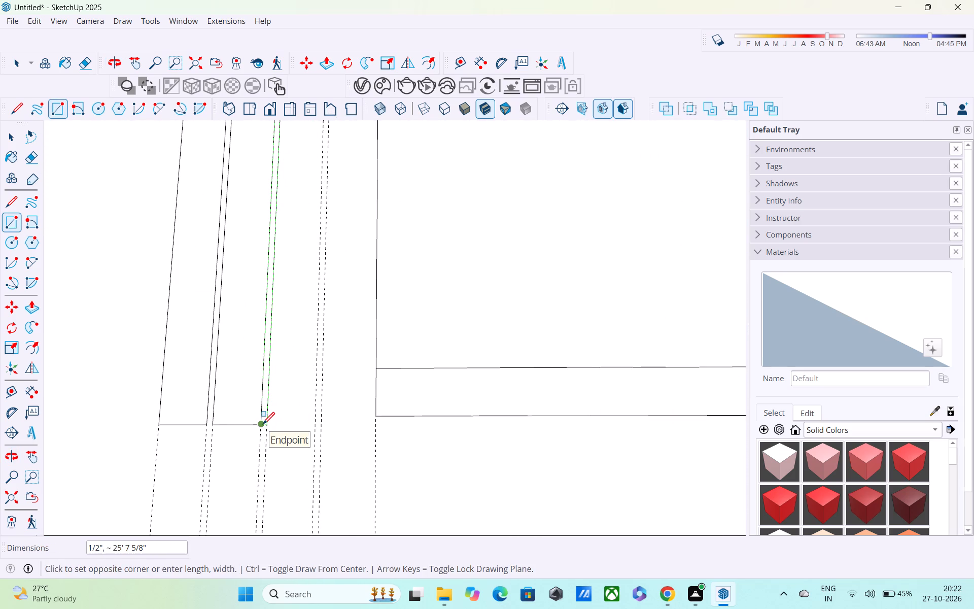
{"action": "left_click", "coordinate": [315, 428]}
Draw the last strip rectangle, 4 1/2" wide and about 25' 7 5/8" tall, from the final guide to the panelled rectangle's adjacent edge.
{"action": "scroll", "coordinate": [315, 428], "scroll_direction": "down", "scroll_amount": 5}
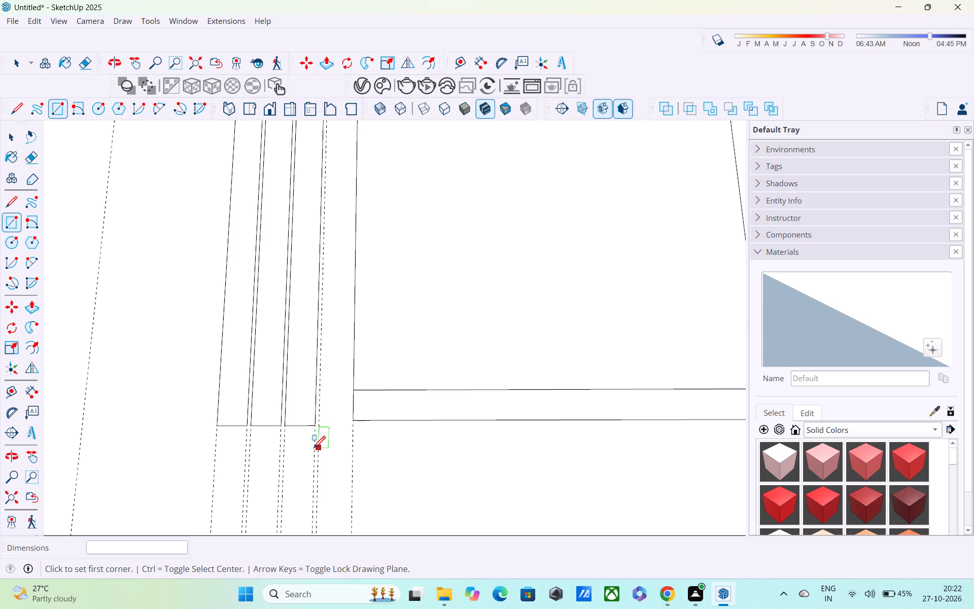
{"action": "scroll", "coordinate": [266, 394], "scroll_direction": "down", "scroll_amount": 2}
{"action": "middle_click_drag", "start_coordinate": [329, 386], "coordinate": [272, 443], "text": "shift"}
{"action": "scroll", "coordinate": [263, 492], "scroll_direction": "up", "scroll_amount": 4}
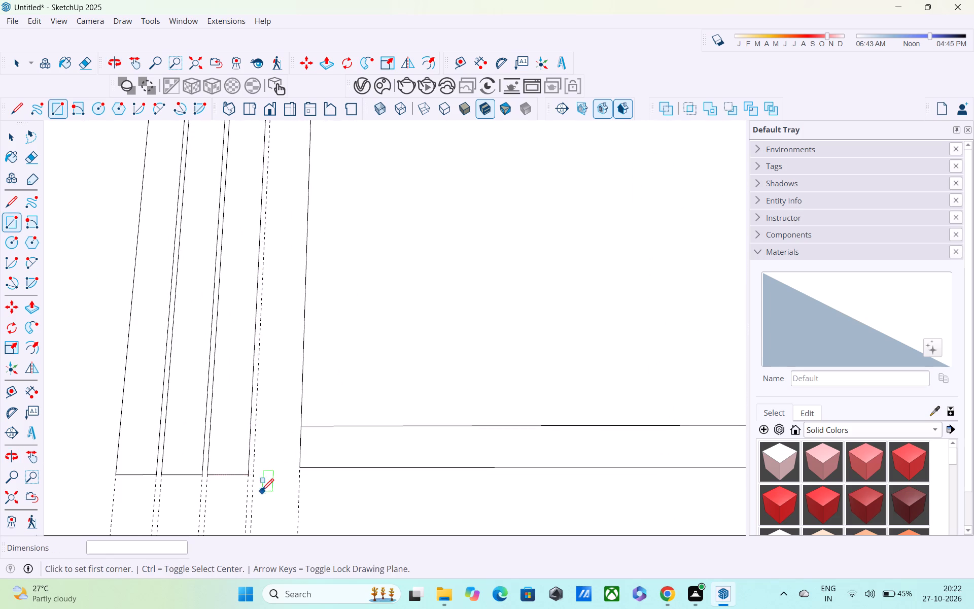
{"action": "left_click", "coordinate": [252, 475]}
{"action": "middle_click_drag", "start_coordinate": [297, 466], "coordinate": [301, 539], "text": "shift"}
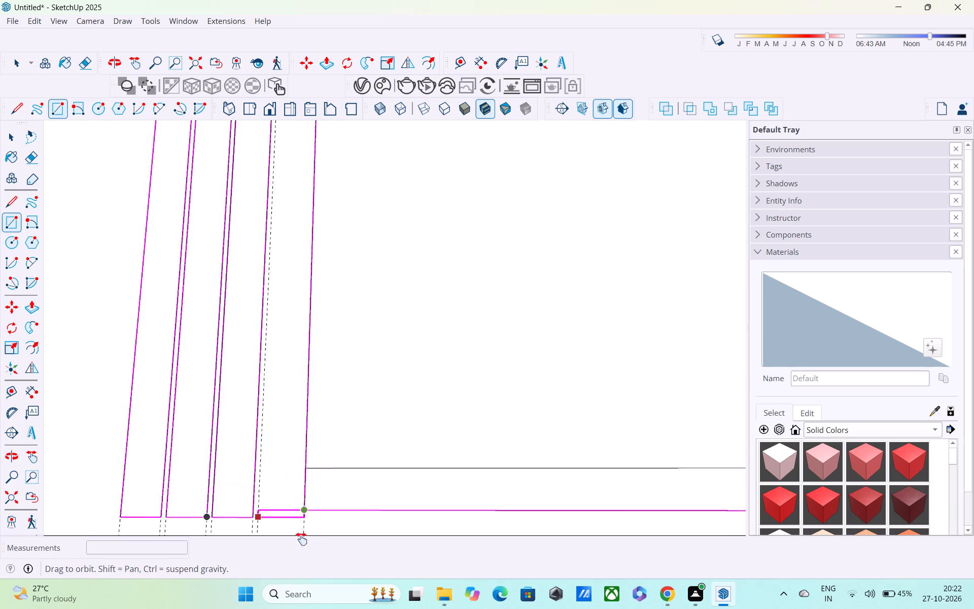
{"action": "middle_click_drag", "start_coordinate": [301, 539], "coordinate": [301, 608], "text": "shift"}
{"action": "middle_click_drag", "start_coordinate": [316, 250], "coordinate": [326, 495]}
{"action": "middle_click_drag", "start_coordinate": [331, 224], "coordinate": [339, 494], "text": "shift"}
{"action": "middle_click_drag", "start_coordinate": [345, 180], "coordinate": [363, 428]}
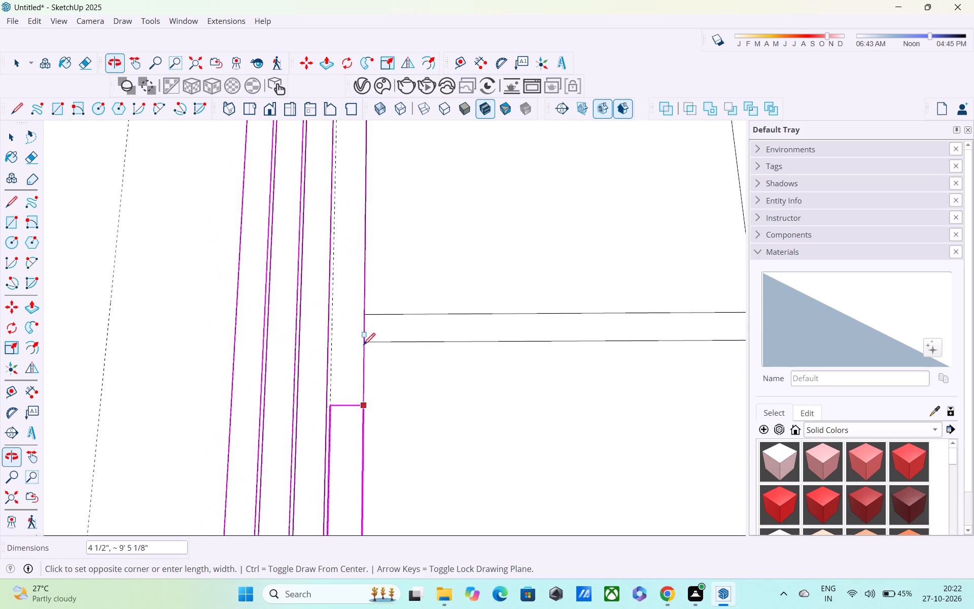
{"action": "scroll", "coordinate": [363, 185], "scroll_direction": "down", "scroll_amount": 4}
{"action": "middle_click_drag", "start_coordinate": [362, 154], "coordinate": [393, 490], "text": "shift"}
{"action": "scroll", "coordinate": [391, 299], "scroll_direction": "down", "scroll_amount": 4}
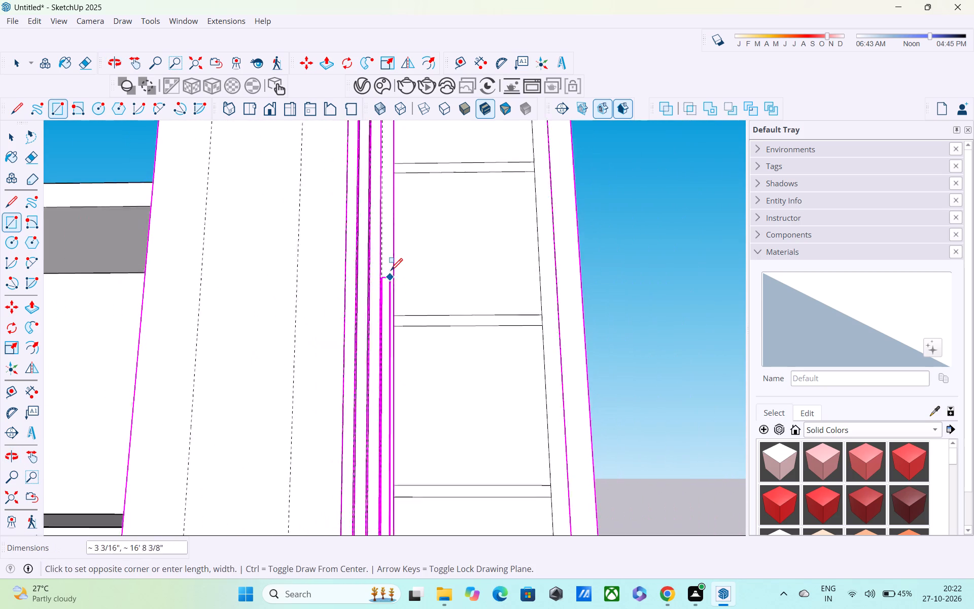
{"action": "scroll", "coordinate": [391, 272], "scroll_direction": "down", "scroll_amount": 6}
{"action": "scroll", "coordinate": [393, 186], "scroll_direction": "down", "scroll_amount": 3}
{"action": "middle_click_drag", "start_coordinate": [393, 185], "coordinate": [409, 390]}
{"action": "scroll", "coordinate": [409, 390], "scroll_direction": "up", "scroll_amount": 4, "text": "shift"}
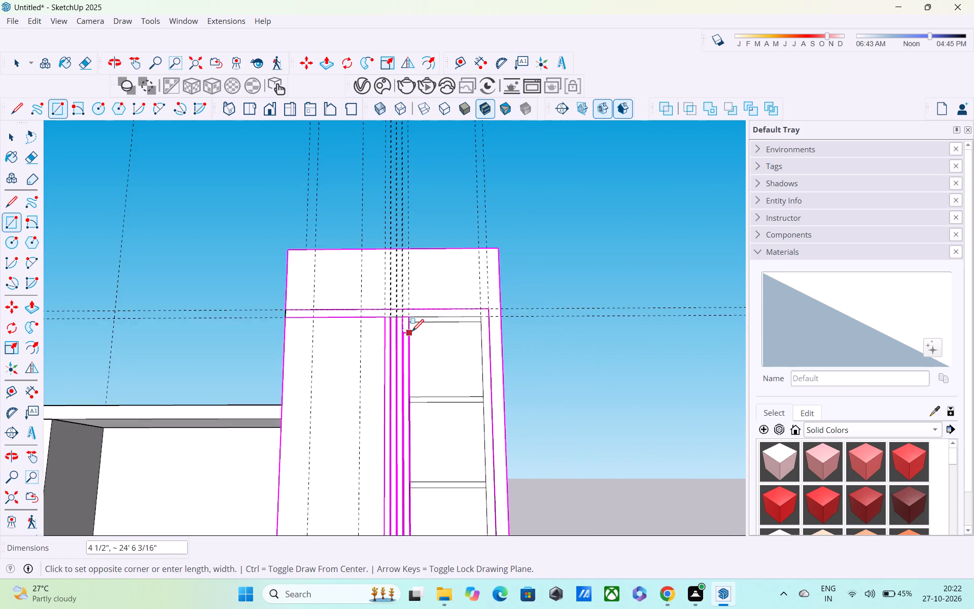
{"action": "scroll", "coordinate": [412, 332], "scroll_direction": "up", "scroll_amount": 3, "text": "shift"}
{"action": "scroll", "coordinate": [411, 308], "scroll_direction": "up", "scroll_amount": 5}
{"action": "left_click", "coordinate": [403, 309]}
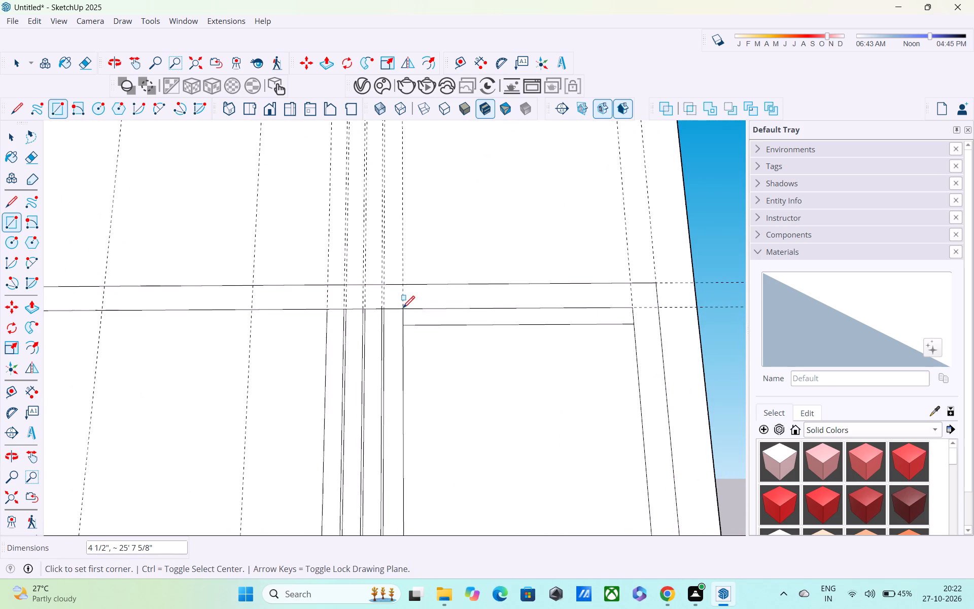
{"action": "scroll", "coordinate": [400, 332], "scroll_direction": "down", "scroll_amount": 5}
{"action": "middle_click_drag", "start_coordinate": [396, 340], "coordinate": [347, 195], "text": "shift"}
{"action": "scroll", "coordinate": [347, 195], "scroll_direction": "up", "scroll_amount": 1, "text": "shift"}
{"action": "scroll", "coordinate": [347, 195], "scroll_direction": "down", "scroll_amount": 8}
{"action": "middle_click_drag", "start_coordinate": [342, 289], "coordinate": [329, 226], "text": "shift"}
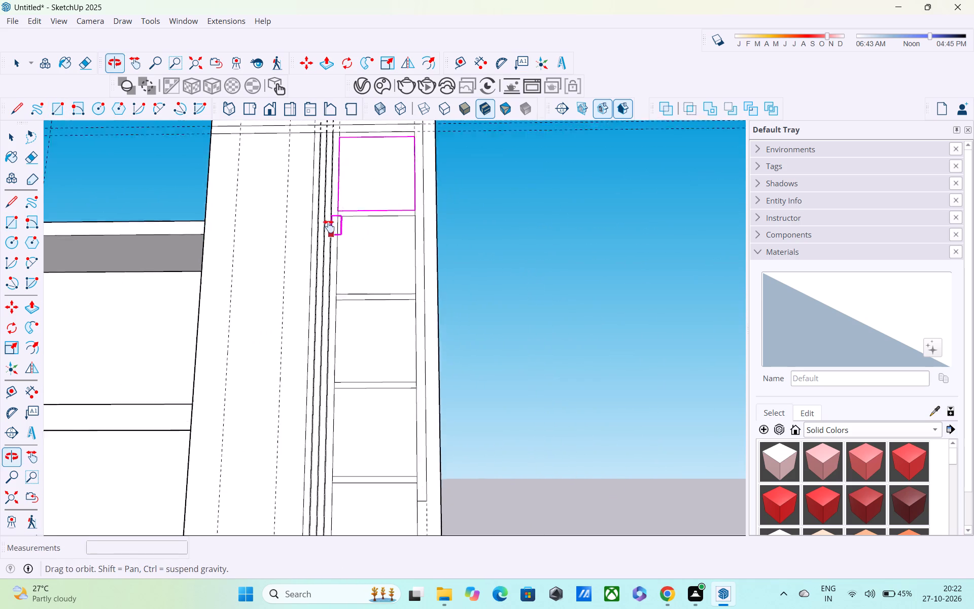
{"action": "middle_click_drag", "start_coordinate": [329, 226], "coordinate": [325, 215], "text": "shift"}
{"action": "scroll", "coordinate": [324, 210], "scroll_direction": "up", "scroll_amount": 1}
{"action": "scroll", "coordinate": [324, 210], "scroll_direction": "down", "scroll_amount": 6}
{"action": "key", "text": "space"}
{"action": "left_click", "coordinate": [454, 306]}
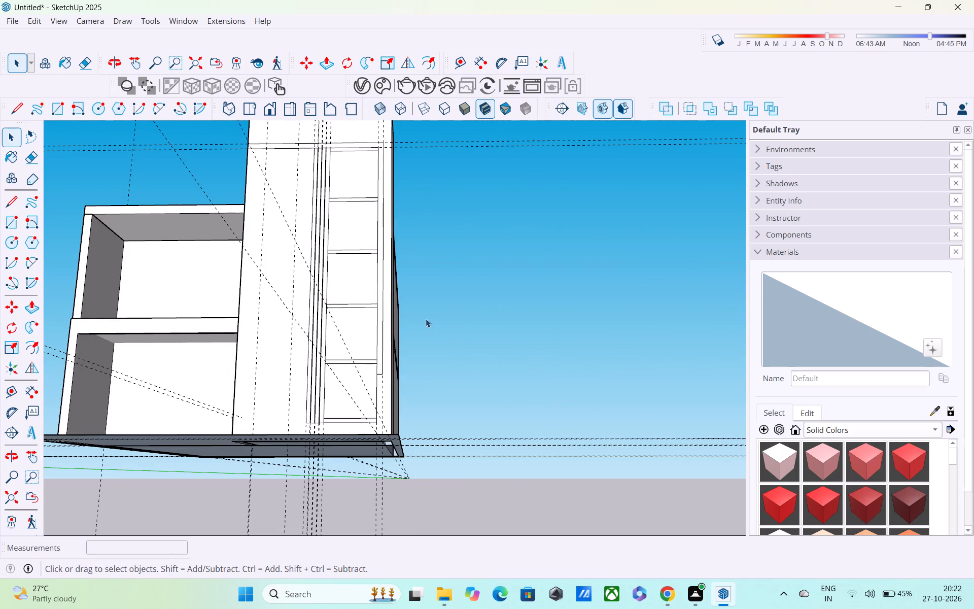
Start a parallel guide from the vertical guide nearest the finished strips, offset toward the extension front's far left edge.
{"action": "scroll", "coordinate": [236, 240], "scroll_direction": "down", "scroll_amount": 3}
{"action": "middle_click_drag", "start_coordinate": [252, 279], "coordinate": [272, 453]}
{"action": "scroll", "coordinate": [236, 245], "scroll_direction": "up", "scroll_amount": 7}
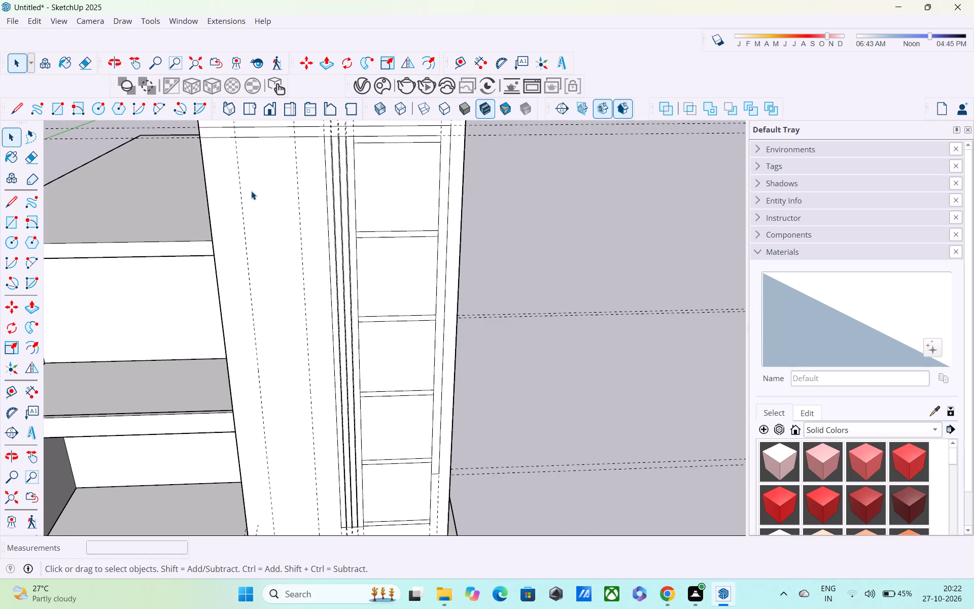
{"action": "scroll", "coordinate": [252, 190], "scroll_direction": "up", "scroll_amount": 3}
{"action": "key", "text": "t"}
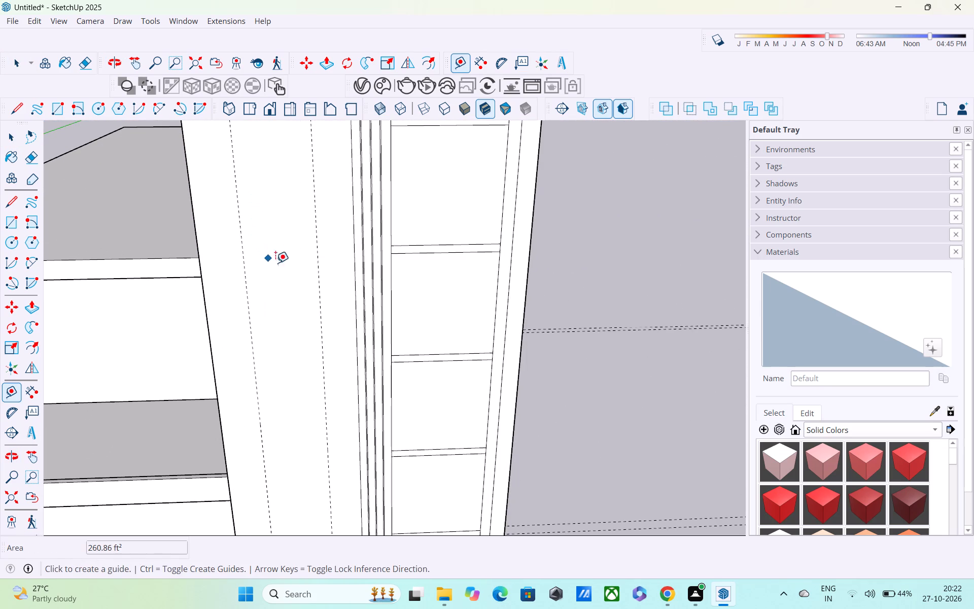
{"action": "left_click", "coordinate": [314, 215]}
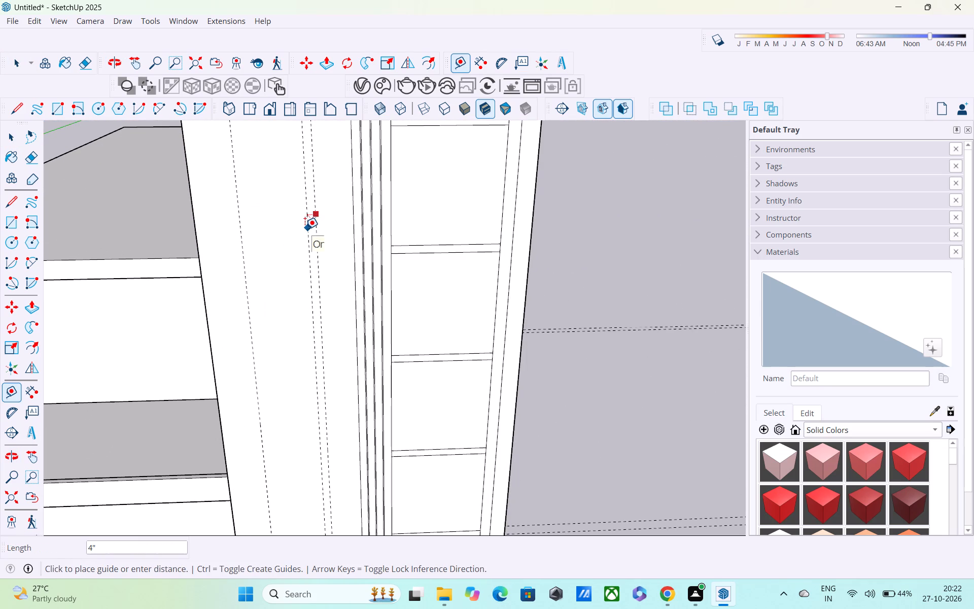
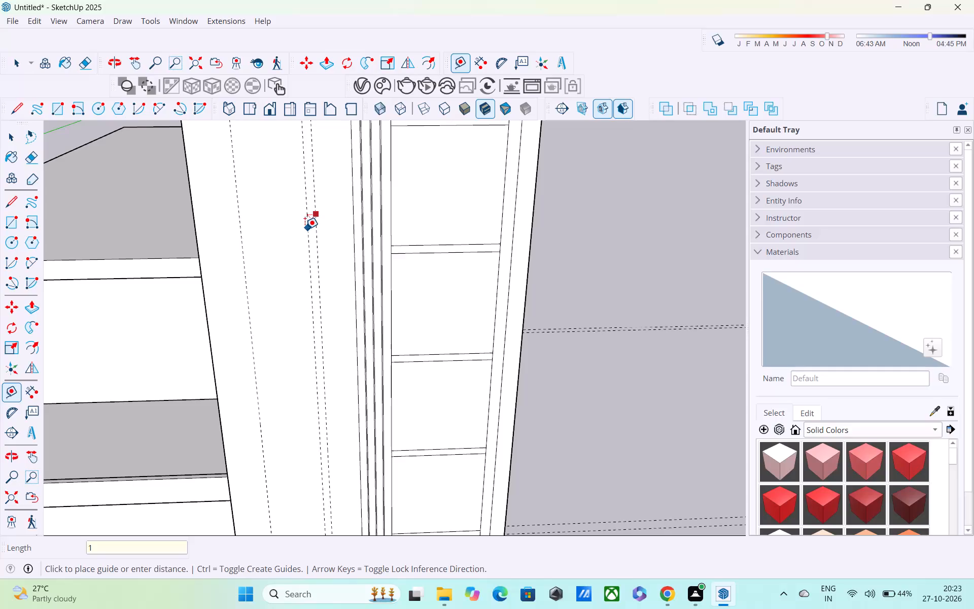
Set the started guide's offset to 1" and place another guide 1" from the farther vertical guide, toward the extension front's outer edge.
{"action": "key", "text": "Return"}
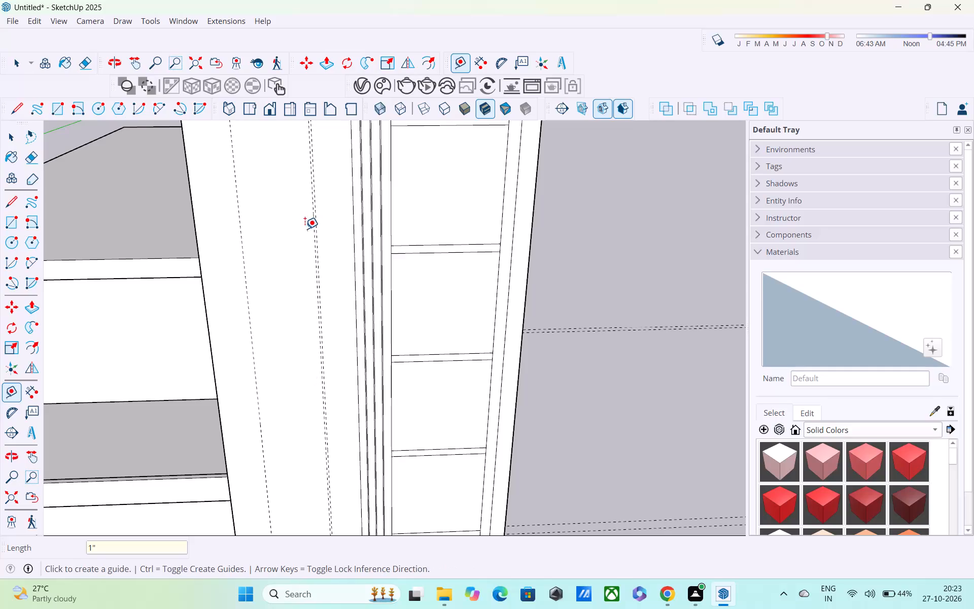
{"action": "left_click", "coordinate": [238, 222]}
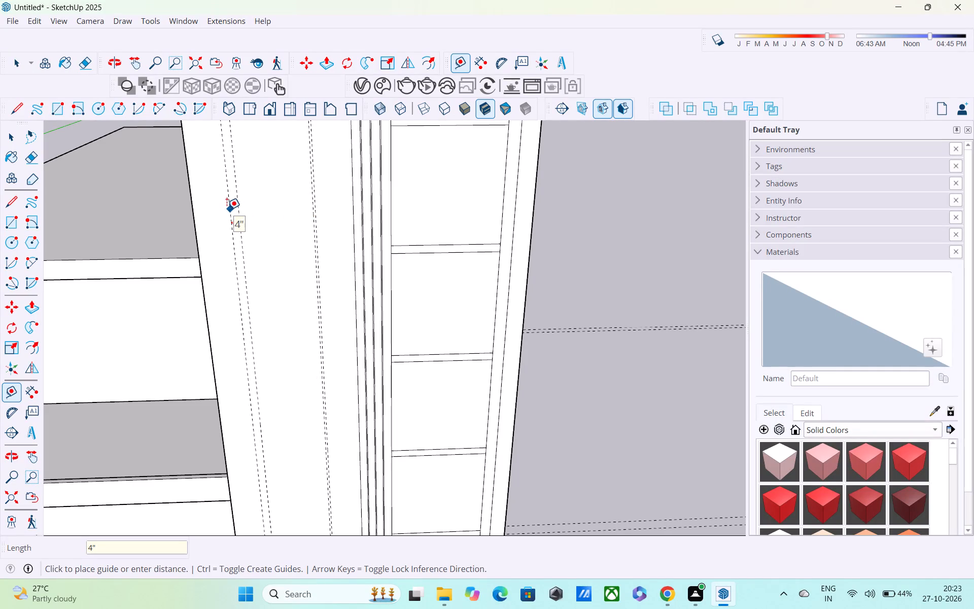
{"action": "type", "text": "1\""}
{"action": "key", "text": "Return"}
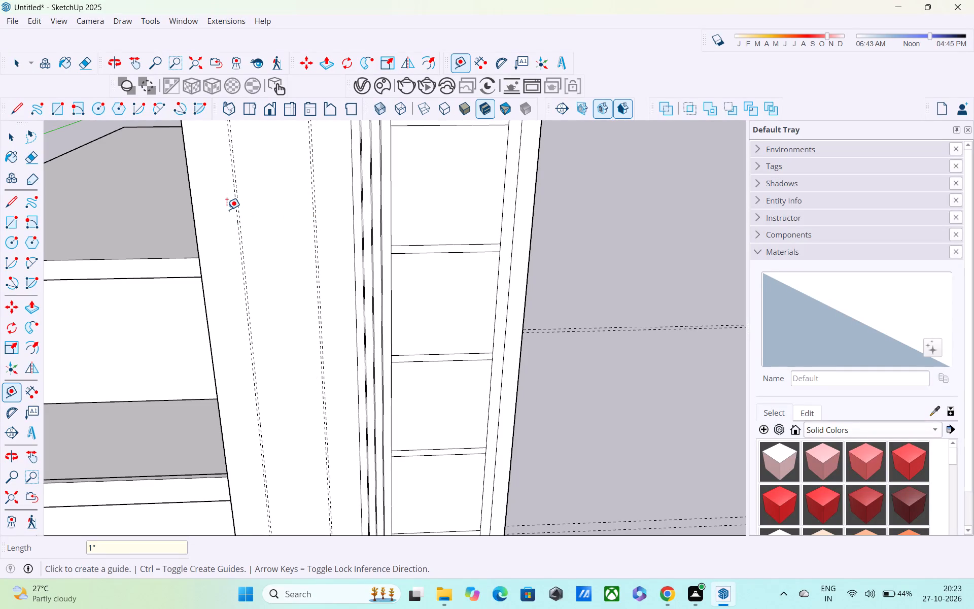
Draw a panel rectangle about 1' 8 5/16" by 27' 2" from the front's outer edge at the band's lower line to the base at the first guide.
{"action": "scroll", "coordinate": [227, 210], "scroll_direction": "down", "scroll_amount": 4}
{"action": "middle_click_drag", "start_coordinate": [227, 210], "coordinate": [255, 306], "text": "shift"}
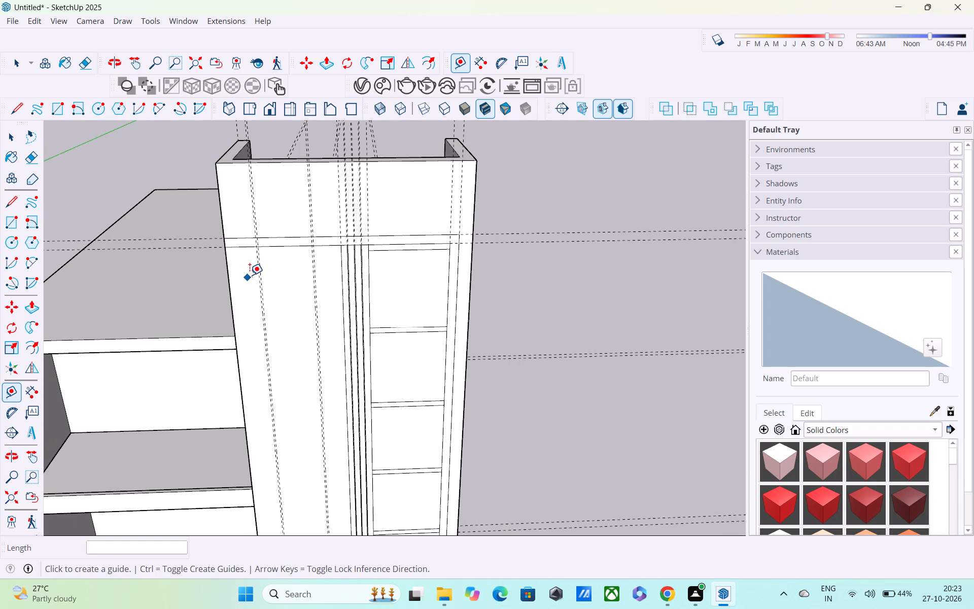
{"action": "key", "text": "r"}
{"action": "scroll", "coordinate": [250, 273], "scroll_direction": "up", "scroll_amount": 4}
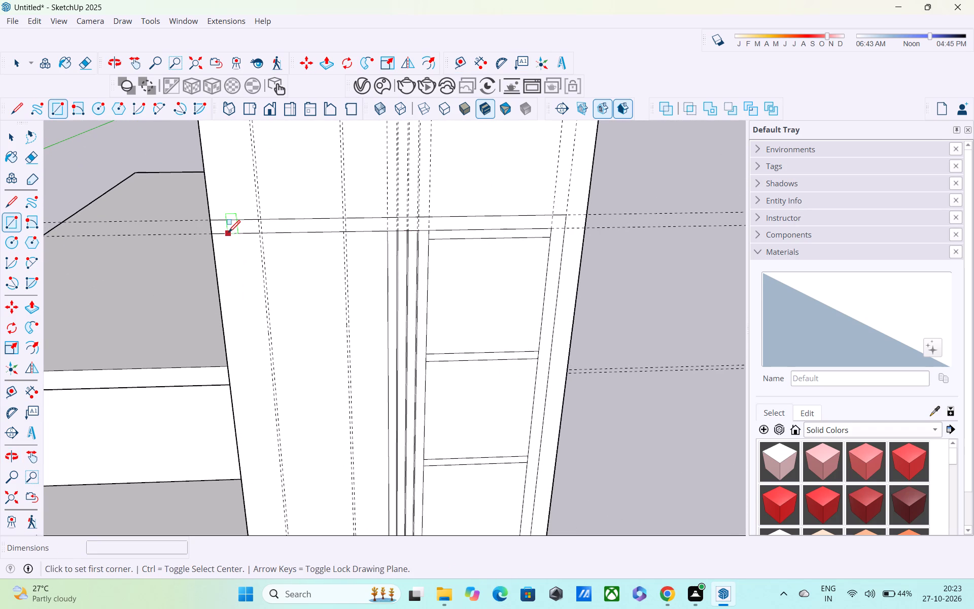
{"action": "left_click", "coordinate": [218, 234]}
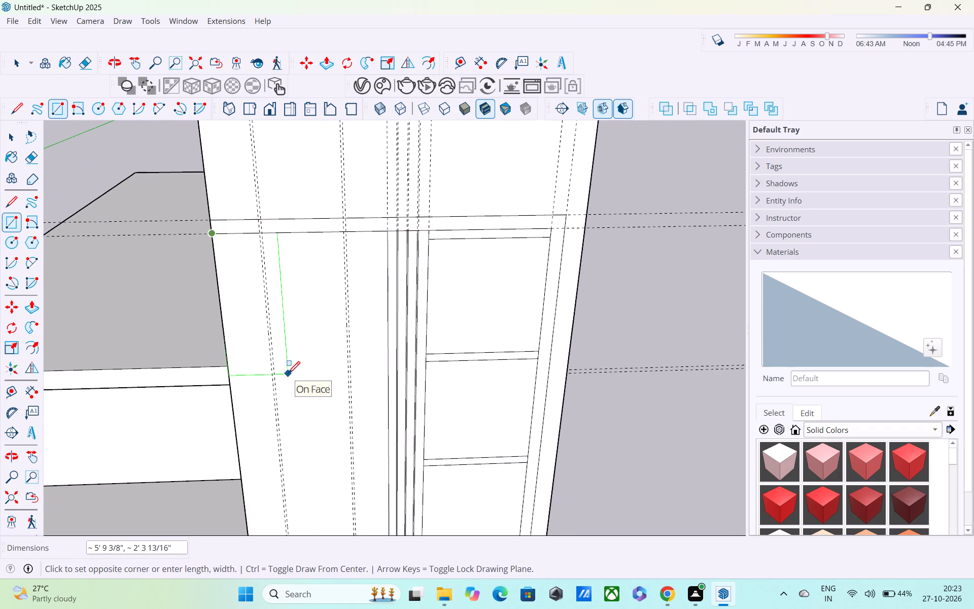
{"action": "middle_click_drag", "start_coordinate": [280, 367], "coordinate": [201, 26], "text": "shift"}
{"action": "scroll", "coordinate": [207, 216], "scroll_direction": "down", "scroll_amount": 1}
{"action": "middle_click_drag", "start_coordinate": [235, 396], "coordinate": [219, 308], "text": "shift"}
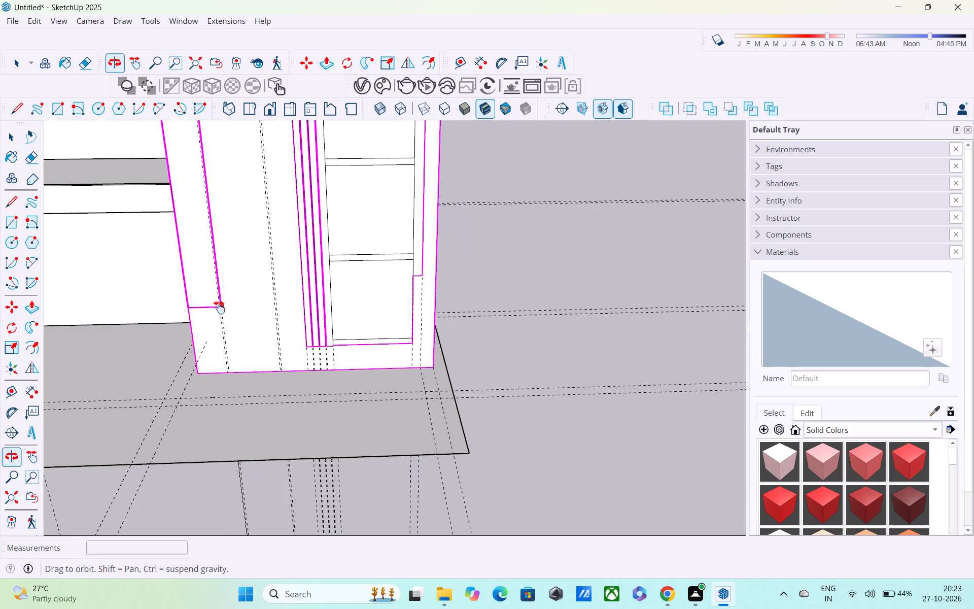
{"action": "middle_click_drag", "start_coordinate": [219, 308], "coordinate": [259, 387], "text": "shift"}
{"action": "scroll", "coordinate": [265, 448], "scroll_direction": "up", "scroll_amount": 10}
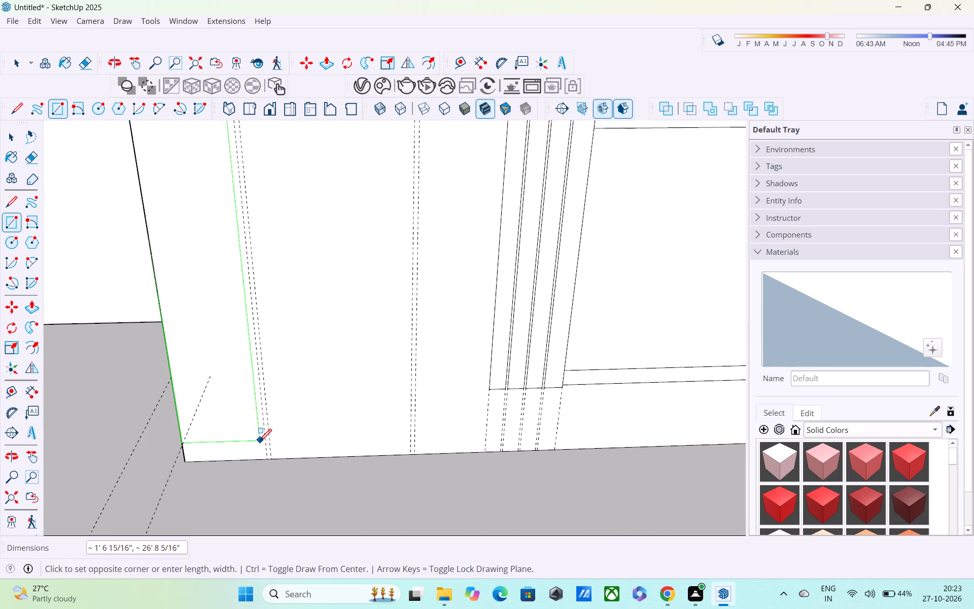
{"action": "left_click", "coordinate": [265, 458]}
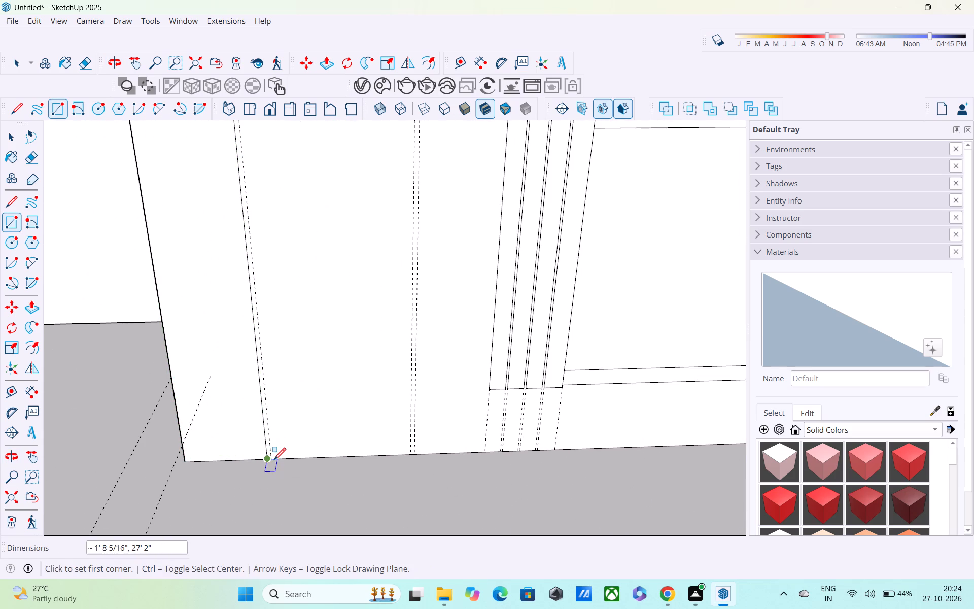
Draw the middle panel rectangle from the base across the first 1" gap up to the band's lower line at the second guide pair.
{"action": "scroll", "coordinate": [275, 460], "scroll_direction": "up", "scroll_amount": 10}
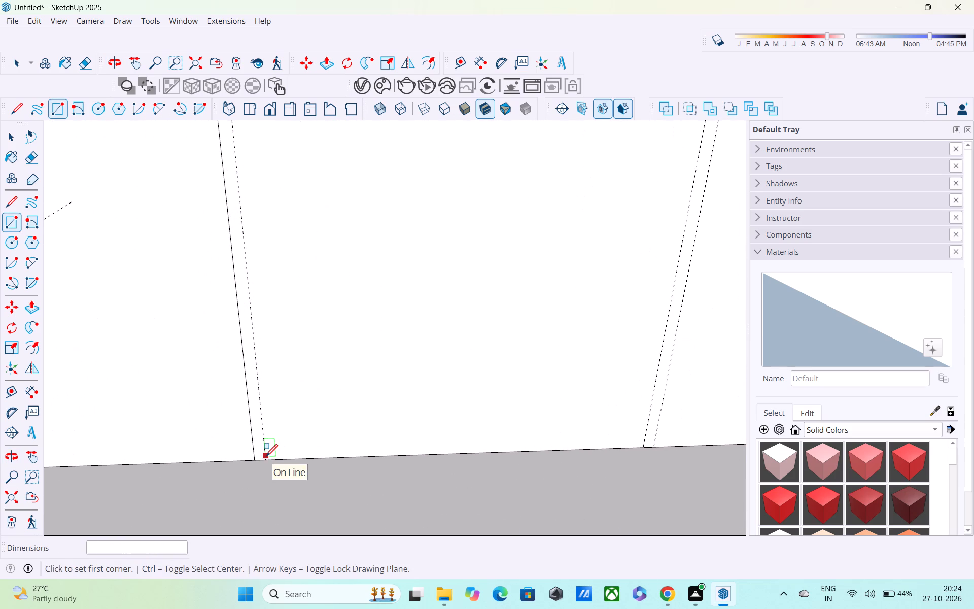
{"action": "left_click", "coordinate": [266, 463]}
{"action": "middle_click_drag", "start_coordinate": [325, 347], "coordinate": [195, 608], "text": "shift"}
{"action": "scroll", "coordinate": [195, 597], "scroll_direction": "up", "scroll_amount": 1}
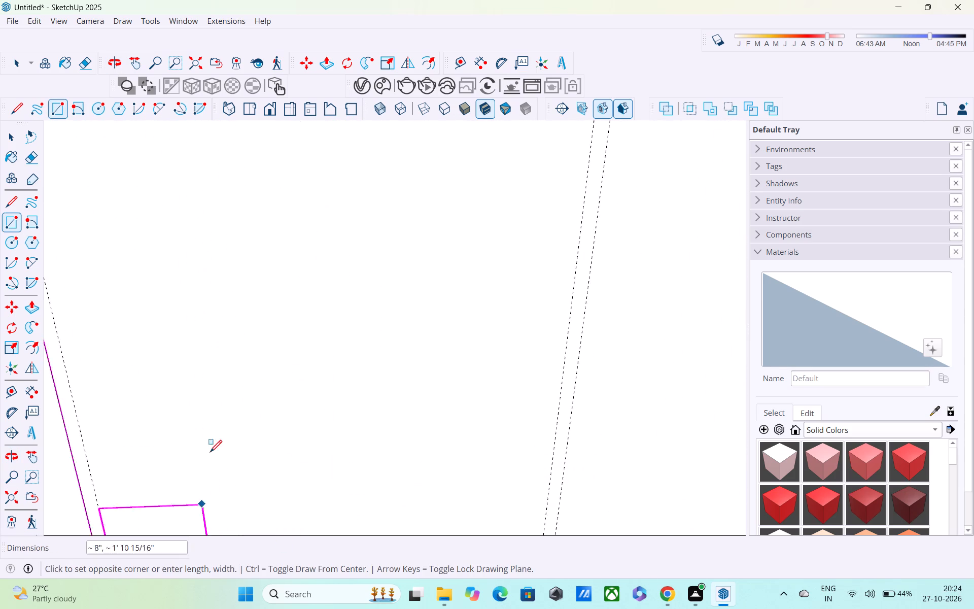
{"action": "scroll", "coordinate": [211, 448], "scroll_direction": "down", "scroll_amount": 8}
{"action": "scroll", "coordinate": [337, 341], "scroll_direction": "up", "scroll_amount": 1}
{"action": "scroll", "coordinate": [339, 339], "scroll_direction": "down", "scroll_amount": 6}
{"action": "middle_click_drag", "start_coordinate": [340, 276], "coordinate": [369, 530], "text": "shift"}
{"action": "scroll", "coordinate": [349, 330], "scroll_direction": "down", "scroll_amount": 7}
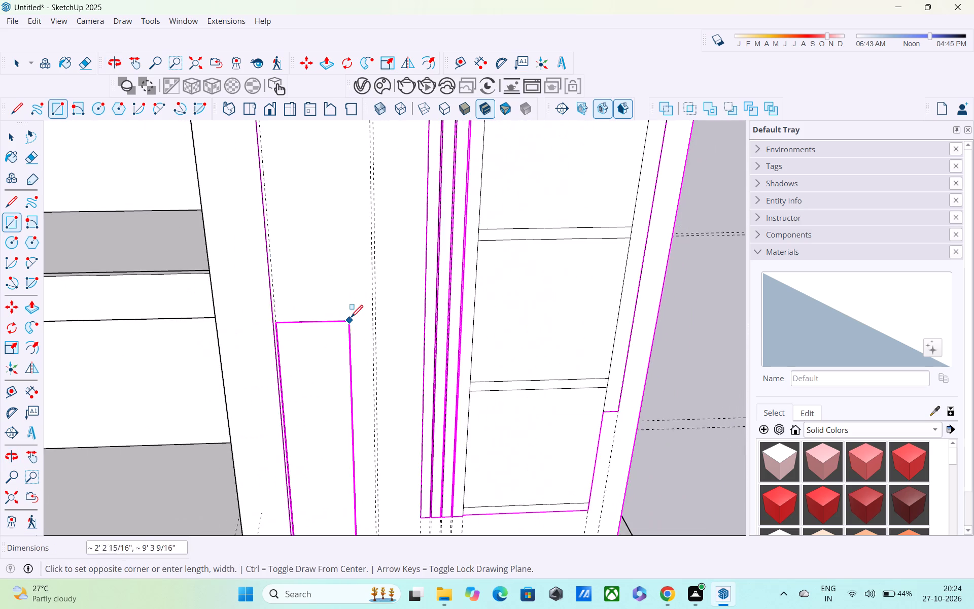
{"action": "middle_click_drag", "start_coordinate": [372, 256], "coordinate": [408, 522], "text": "shift"}
{"action": "scroll", "coordinate": [407, 511], "scroll_direction": "up", "scroll_amount": 1}
{"action": "scroll", "coordinate": [383, 314], "scroll_direction": "down", "scroll_amount": 7}
{"action": "middle_click_drag", "start_coordinate": [408, 263], "coordinate": [433, 365], "text": "shift"}
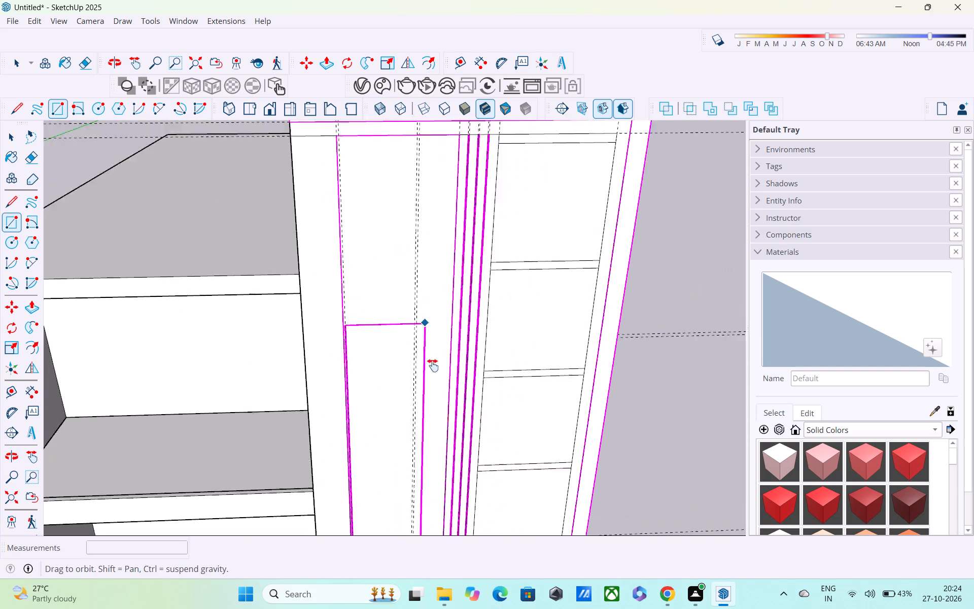
{"action": "middle_click_drag", "start_coordinate": [433, 365], "coordinate": [444, 546], "text": "shift"}
{"action": "scroll", "coordinate": [434, 390], "scroll_direction": "up", "scroll_amount": 10}
{"action": "left_click", "coordinate": [438, 384]}
Draw the third panel rectangle, about 1' 6 1/4" by 27' 2", from the band's lower line past the second 1" gap down to the base at the narrow strips' guide.
{"action": "middle_click_drag", "start_coordinate": [472, 411], "coordinate": [399, 342], "text": "shift"}
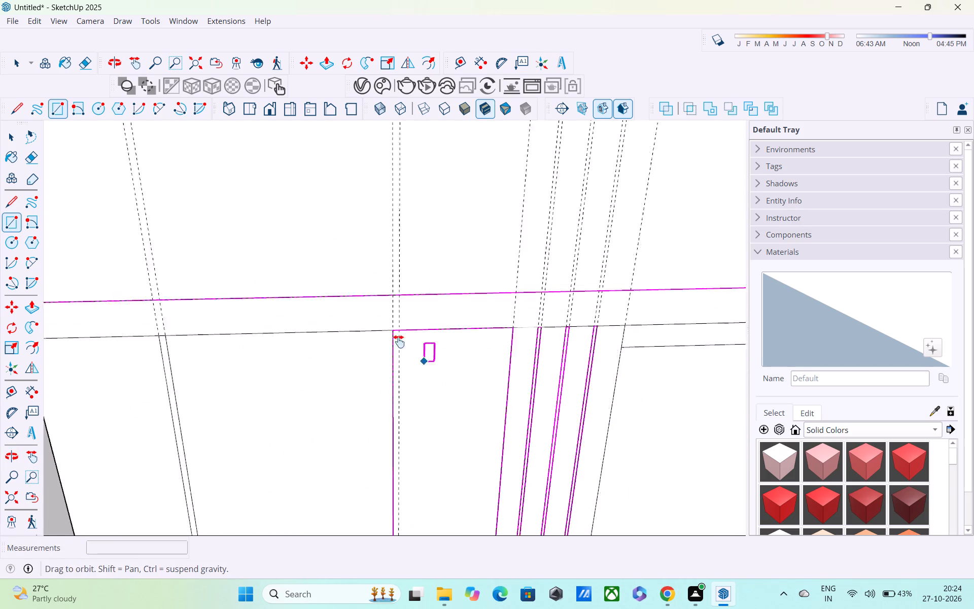
{"action": "middle_click_drag", "start_coordinate": [399, 342], "coordinate": [388, 333], "text": "shift"}
{"action": "left_click", "coordinate": [365, 302]}
{"action": "middle_click_drag", "start_coordinate": [424, 390], "coordinate": [395, 345], "text": "shift"}
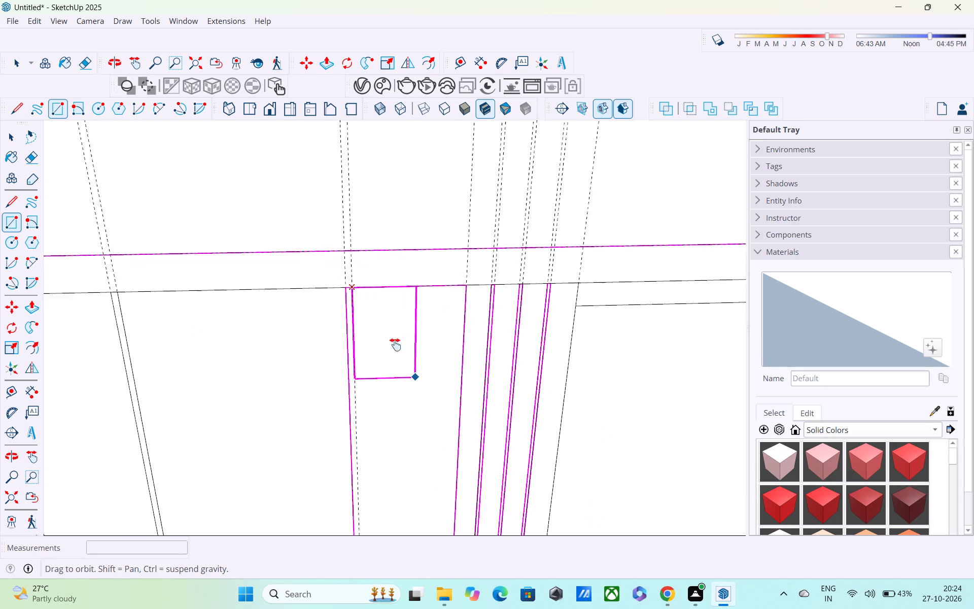
{"action": "middle_click_drag", "start_coordinate": [395, 345], "coordinate": [296, 202], "text": "shift"}
{"action": "scroll", "coordinate": [296, 200], "scroll_direction": "up", "scroll_amount": 1}
{"action": "scroll", "coordinate": [296, 200], "scroll_direction": "down", "scroll_amount": 7}
{"action": "middle_click_drag", "start_coordinate": [334, 299], "coordinate": [266, 85], "text": "shift"}
{"action": "scroll", "coordinate": [266, 85], "scroll_direction": "up", "scroll_amount": 1}
{"action": "scroll", "coordinate": [273, 308], "scroll_direction": "down", "scroll_amount": 1}
{"action": "middle_click_drag", "start_coordinate": [281, 393], "coordinate": [234, 78]}
{"action": "scroll", "coordinate": [274, 427], "scroll_direction": "up", "scroll_amount": 8}
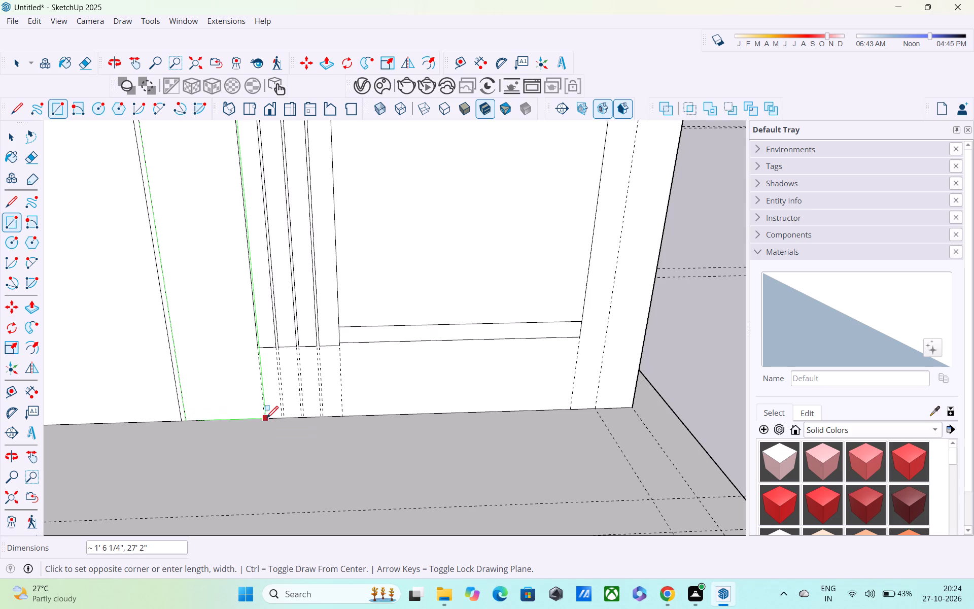
{"action": "left_click", "coordinate": [266, 418]}
Examine the extension front's new full-height panels within the whole house from the front and side.
{"action": "scroll", "coordinate": [243, 398], "scroll_direction": "down", "scroll_amount": 6}
{"action": "middle_click_drag", "start_coordinate": [213, 364], "coordinate": [313, 423], "text": "shift"}
{"action": "scroll", "coordinate": [250, 386], "scroll_direction": "down", "scroll_amount": 1, "text": "shift"}
{"action": "scroll", "coordinate": [313, 423], "scroll_direction": "up", "scroll_amount": 1, "text": "shift"}
{"action": "scroll", "coordinate": [291, 364], "scroll_direction": "down", "scroll_amount": 7}
{"action": "middle_click_drag", "start_coordinate": [248, 366], "coordinate": [230, 299], "text": "shift"}
{"action": "scroll", "coordinate": [230, 299], "scroll_direction": "down", "scroll_amount": 6}
{"action": "middle_click_drag", "start_coordinate": [243, 323], "coordinate": [248, 333], "text": "shift"}
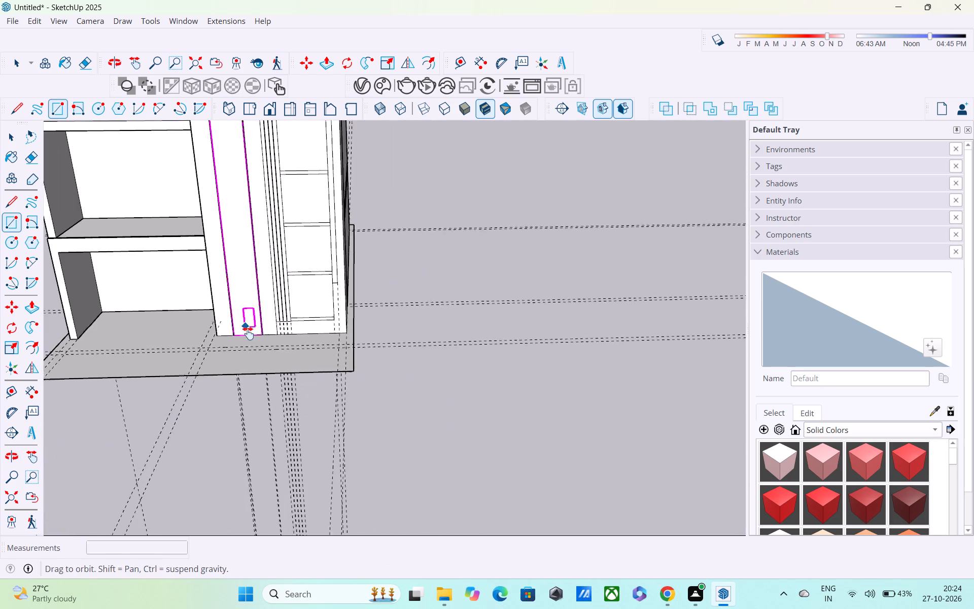
{"action": "middle_click_drag", "start_coordinate": [248, 333], "coordinate": [292, 454], "text": "shift"}
{"action": "scroll", "coordinate": [273, 381], "scroll_direction": "down", "scroll_amount": 4}
{"action": "middle_click_drag", "start_coordinate": [273, 381], "coordinate": [288, 278]}
{"action": "scroll", "coordinate": [288, 278], "scroll_direction": "up", "scroll_amount": 1}
{"action": "scroll", "coordinate": [288, 281], "scroll_direction": "down", "scroll_amount": 2}
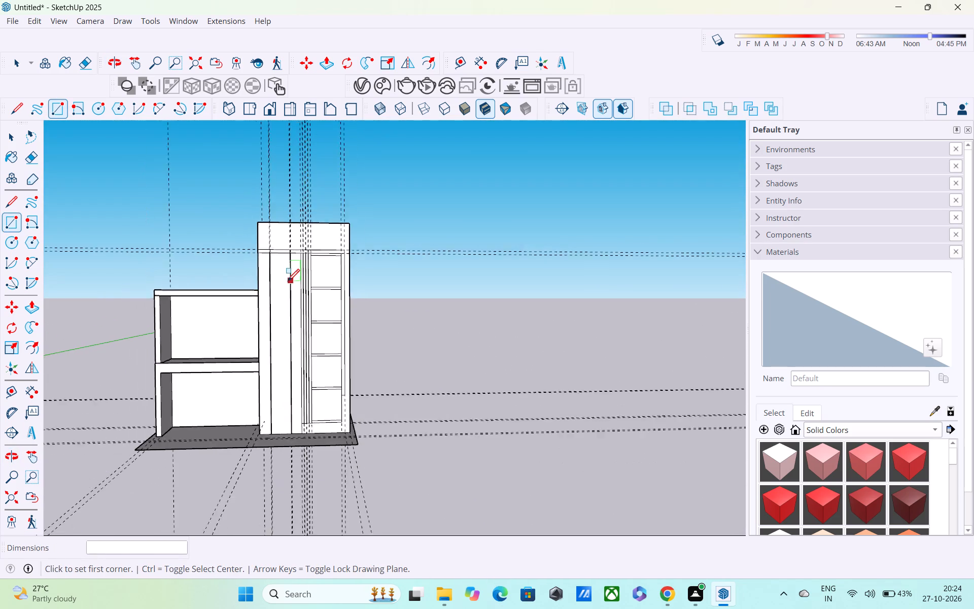
{"action": "scroll", "coordinate": [288, 282], "scroll_direction": "down", "scroll_amount": 2}
{"action": "middle_click_drag", "start_coordinate": [332, 371], "coordinate": [154, 447]}
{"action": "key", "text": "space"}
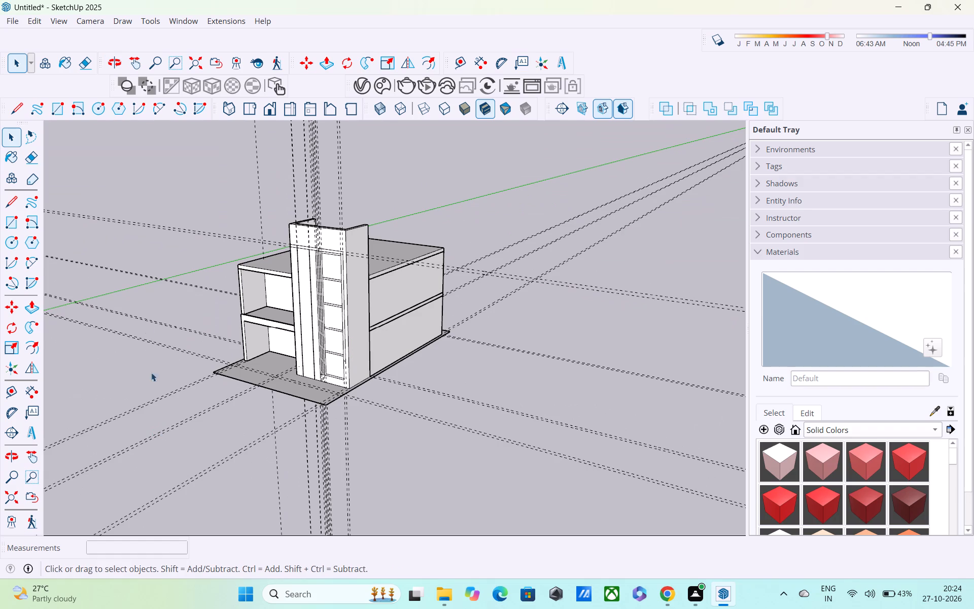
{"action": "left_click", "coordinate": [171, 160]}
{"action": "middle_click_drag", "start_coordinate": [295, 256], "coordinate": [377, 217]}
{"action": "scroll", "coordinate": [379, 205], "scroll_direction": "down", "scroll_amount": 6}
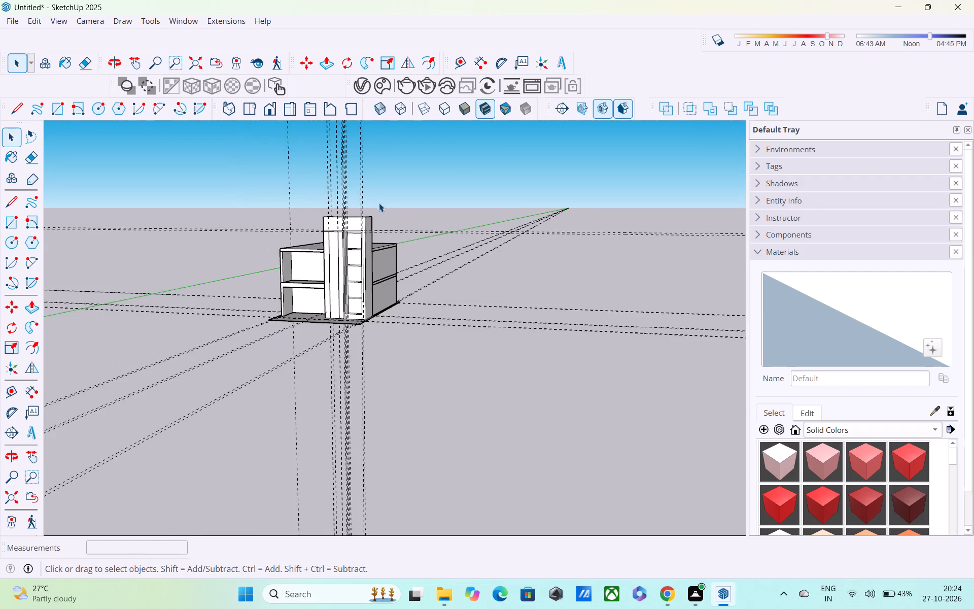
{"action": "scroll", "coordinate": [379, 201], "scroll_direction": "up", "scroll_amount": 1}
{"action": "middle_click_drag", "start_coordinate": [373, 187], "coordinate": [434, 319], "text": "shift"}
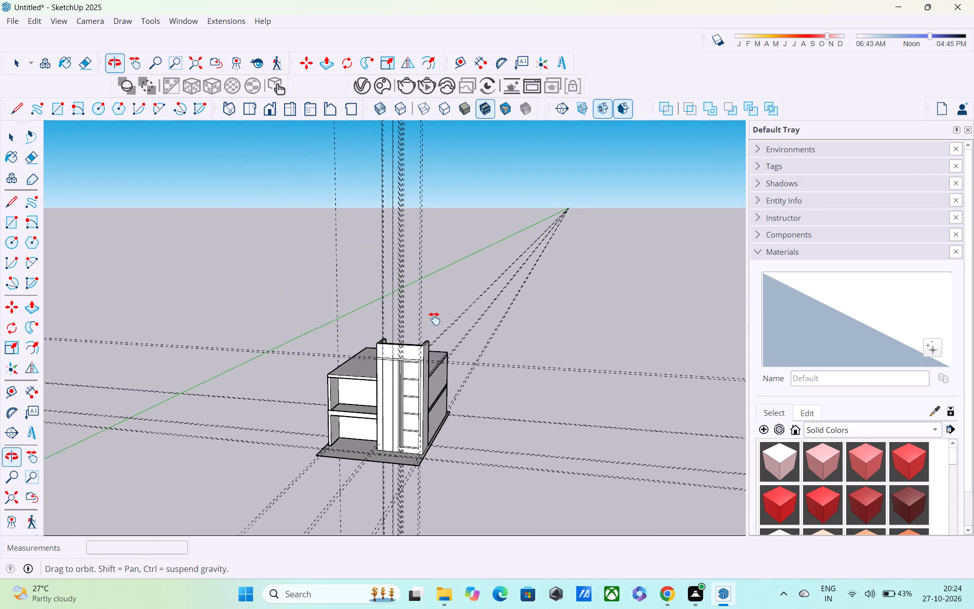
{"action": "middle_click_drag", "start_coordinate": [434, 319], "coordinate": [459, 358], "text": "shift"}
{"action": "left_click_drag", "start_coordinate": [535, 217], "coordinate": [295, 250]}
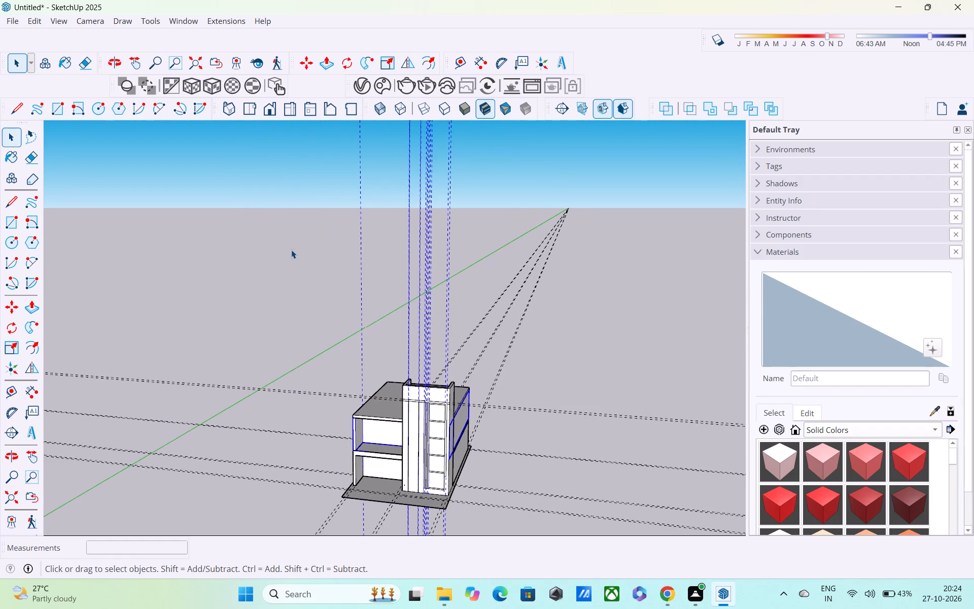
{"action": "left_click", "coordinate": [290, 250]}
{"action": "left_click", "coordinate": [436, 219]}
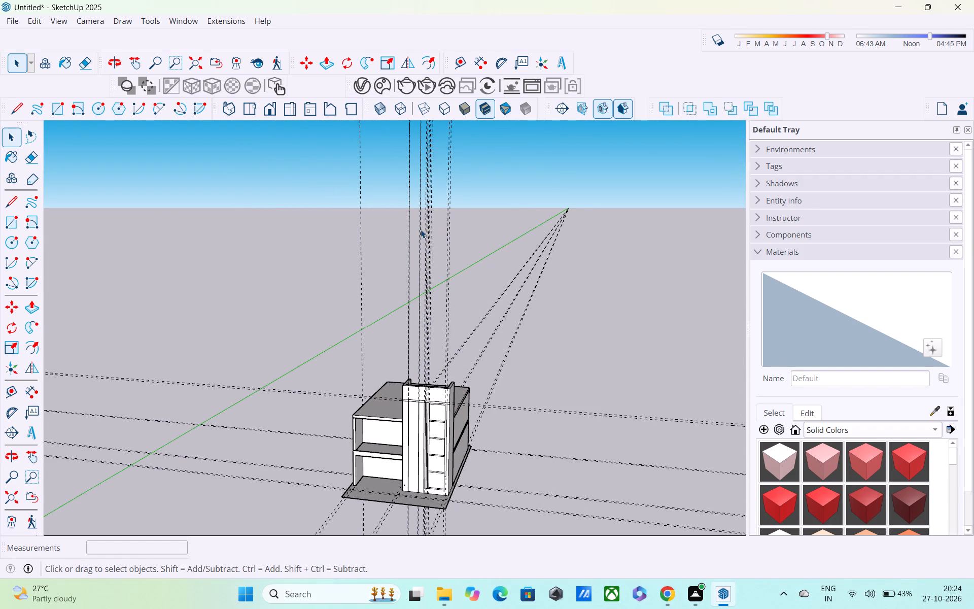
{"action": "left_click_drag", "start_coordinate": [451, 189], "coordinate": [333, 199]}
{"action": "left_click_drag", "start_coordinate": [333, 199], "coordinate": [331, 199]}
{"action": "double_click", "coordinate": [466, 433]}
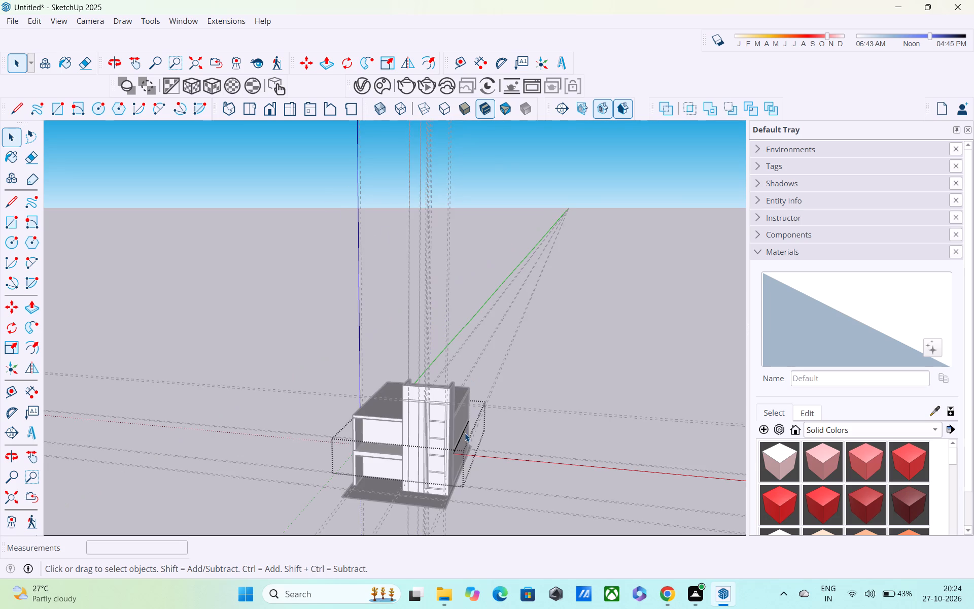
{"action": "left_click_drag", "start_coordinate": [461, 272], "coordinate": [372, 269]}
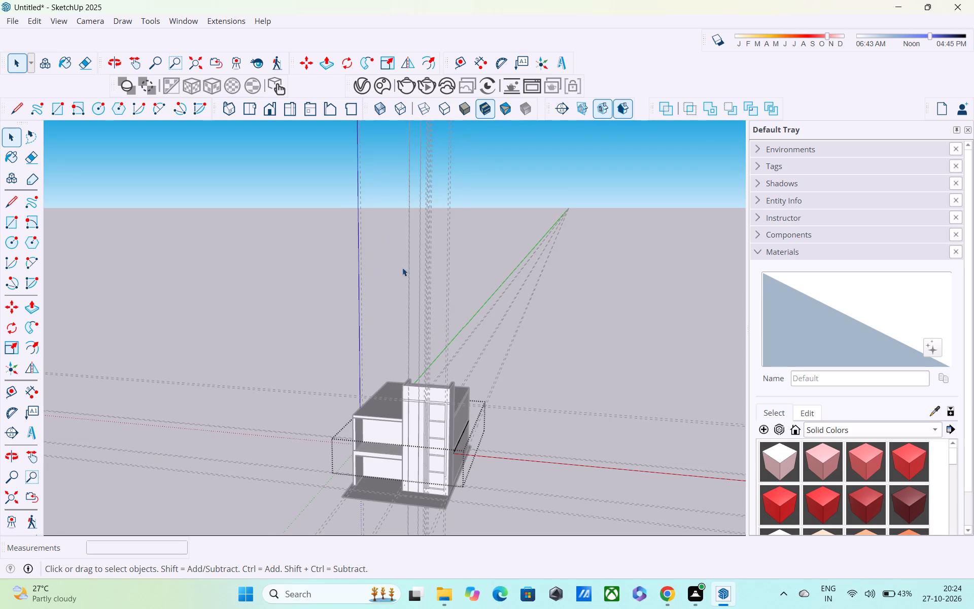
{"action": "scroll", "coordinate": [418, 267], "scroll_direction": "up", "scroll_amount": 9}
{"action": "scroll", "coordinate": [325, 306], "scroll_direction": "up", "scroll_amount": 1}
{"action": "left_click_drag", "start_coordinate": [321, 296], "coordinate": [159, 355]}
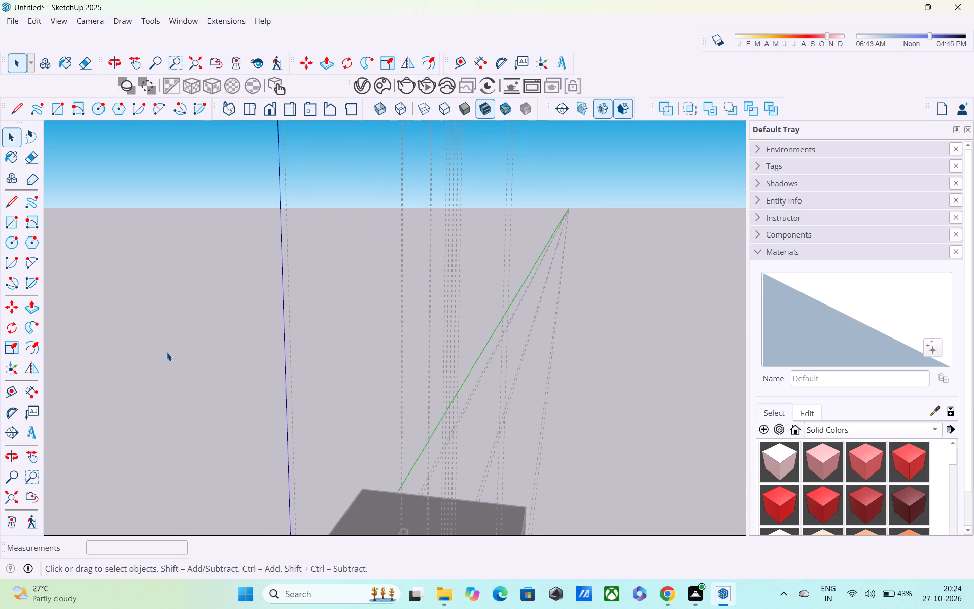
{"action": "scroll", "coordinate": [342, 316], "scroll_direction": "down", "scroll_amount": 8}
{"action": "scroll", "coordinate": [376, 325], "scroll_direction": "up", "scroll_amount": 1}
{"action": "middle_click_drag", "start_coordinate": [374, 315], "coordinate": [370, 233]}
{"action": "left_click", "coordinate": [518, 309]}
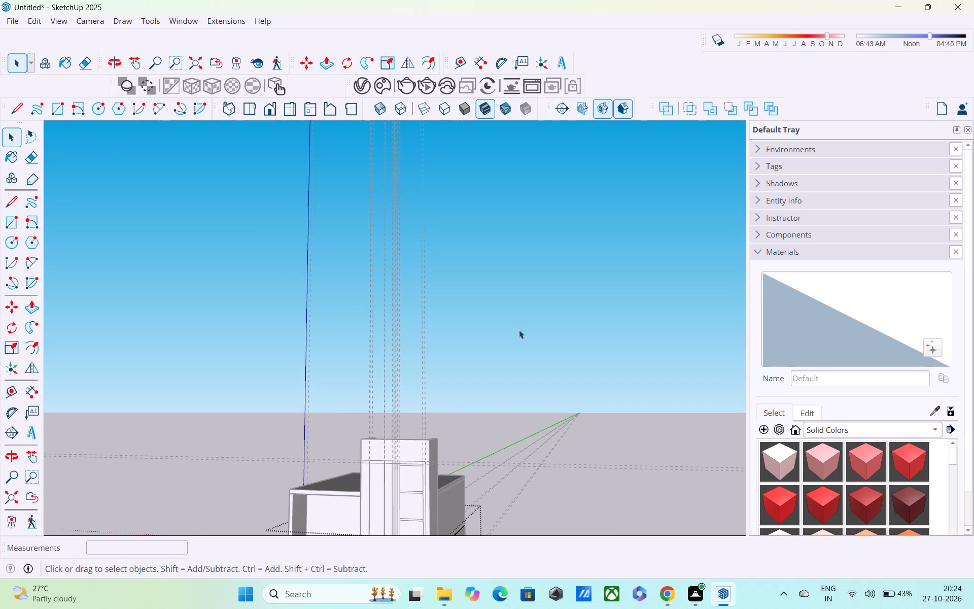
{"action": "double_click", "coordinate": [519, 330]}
Delete all the vertical guides running through the extension front, leaving the guide at the main block's far corner.
{"action": "middle_click_drag", "start_coordinate": [401, 424], "coordinate": [397, 409]}
{"action": "middle_click_drag", "start_coordinate": [396, 409], "coordinate": [396, 313]}
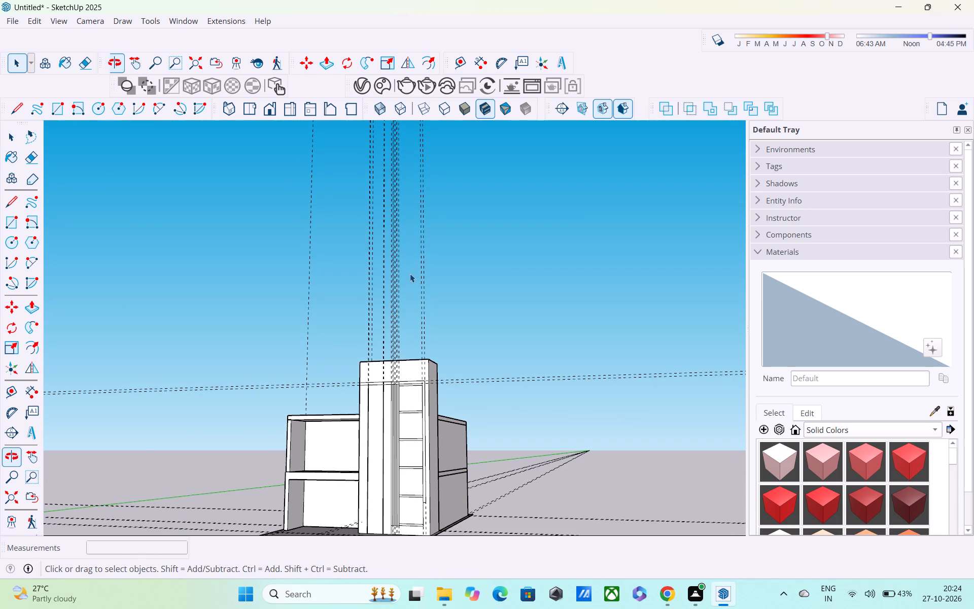
{"action": "left_click_drag", "start_coordinate": [455, 245], "coordinate": [344, 266]}
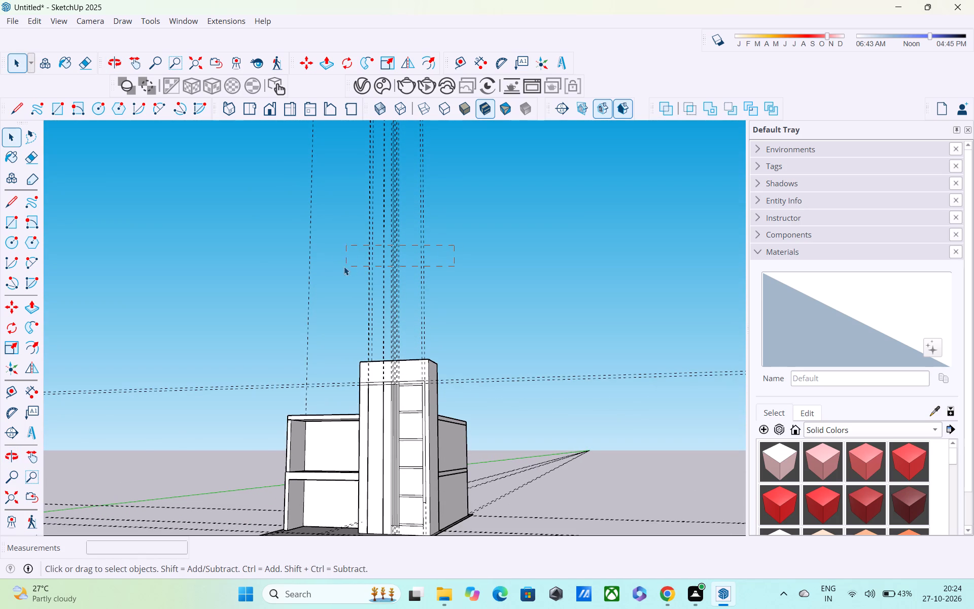
{"action": "left_click_drag", "start_coordinate": [344, 266], "coordinate": [338, 266]}
{"action": "middle_click_drag", "start_coordinate": [386, 300], "coordinate": [371, 399]}
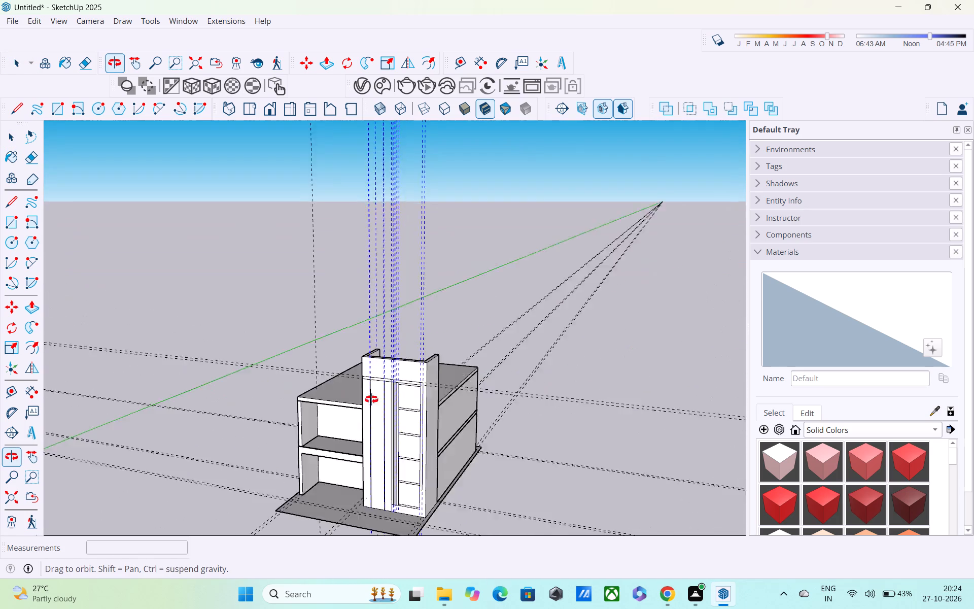
{"action": "middle_click_drag", "start_coordinate": [371, 399], "coordinate": [472, 383]}
{"action": "key", "text": "Delete"}
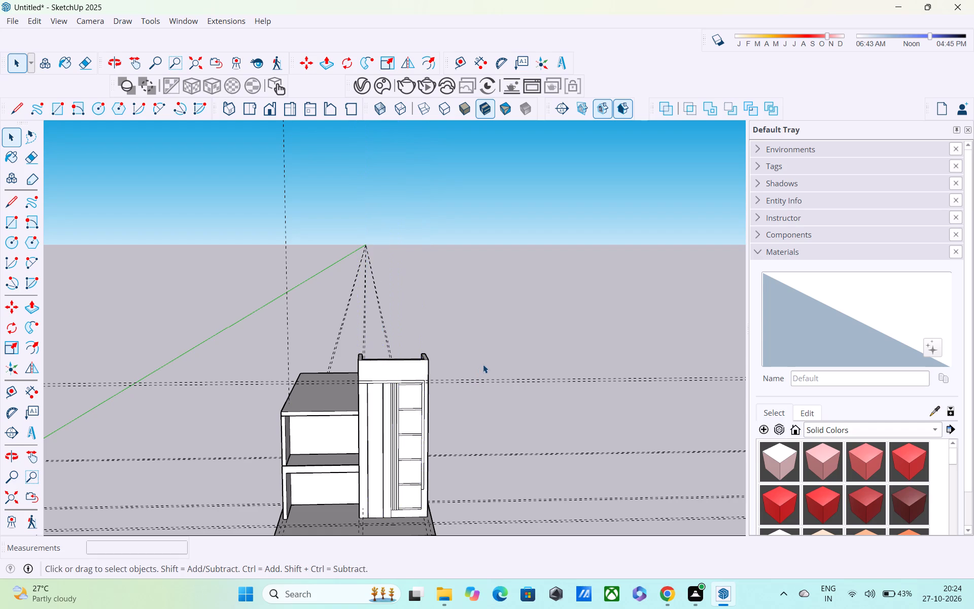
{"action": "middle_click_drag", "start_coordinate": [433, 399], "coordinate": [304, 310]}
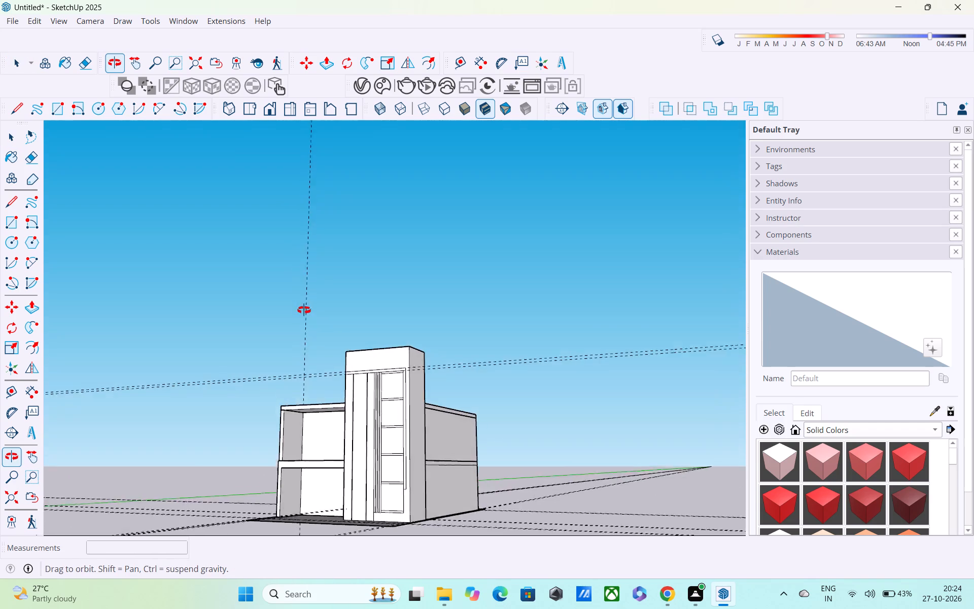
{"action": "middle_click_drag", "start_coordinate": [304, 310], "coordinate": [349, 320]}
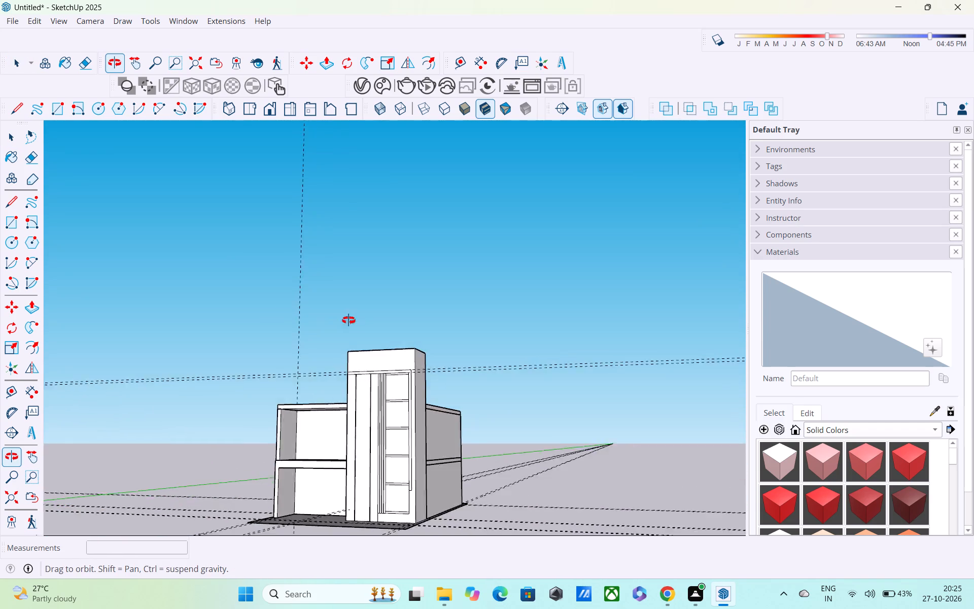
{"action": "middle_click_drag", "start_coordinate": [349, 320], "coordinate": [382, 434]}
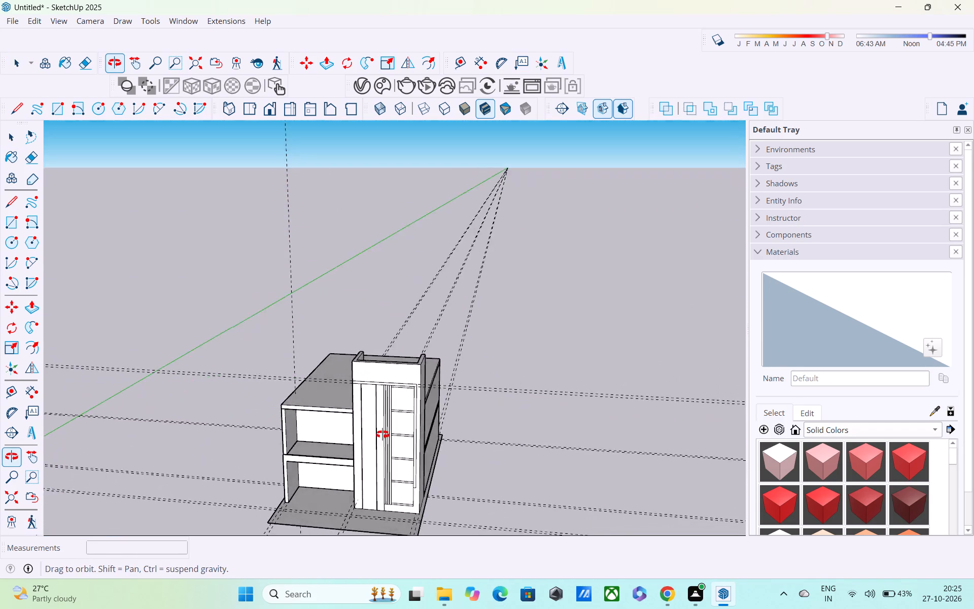
Delete the pair of horizontal guides running across the extension front near the top band's lower line.
{"action": "middle_click_drag", "start_coordinate": [382, 434], "coordinate": [444, 437]}
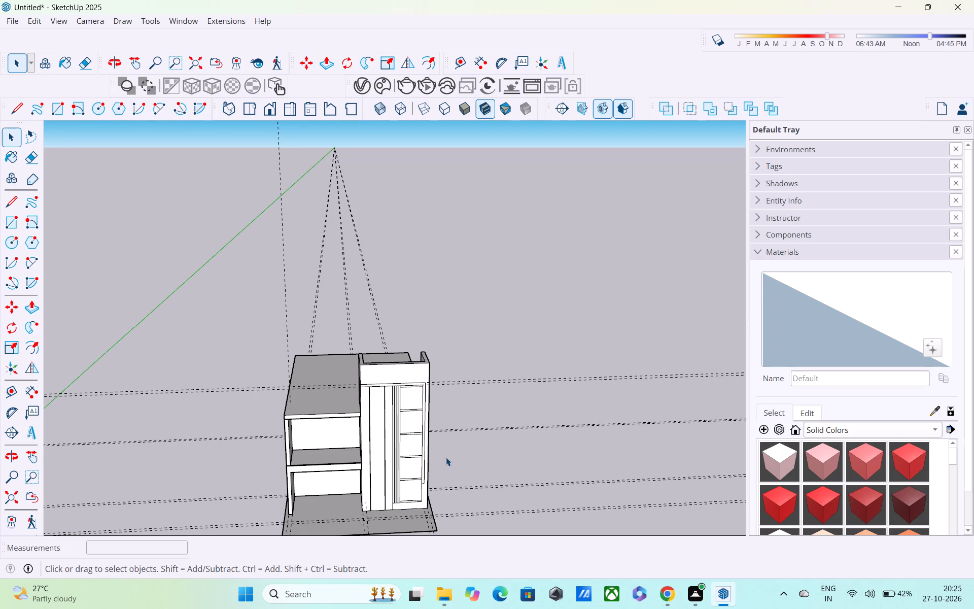
{"action": "scroll", "coordinate": [446, 457], "scroll_direction": "down", "scroll_amount": 4}
{"action": "middle_click_drag", "start_coordinate": [423, 421], "coordinate": [341, 340]}
{"action": "left_click_drag", "start_coordinate": [634, 383], "coordinate": [649, 495]}
{"action": "left_click_drag", "start_coordinate": [613, 451], "coordinate": [580, 362]}
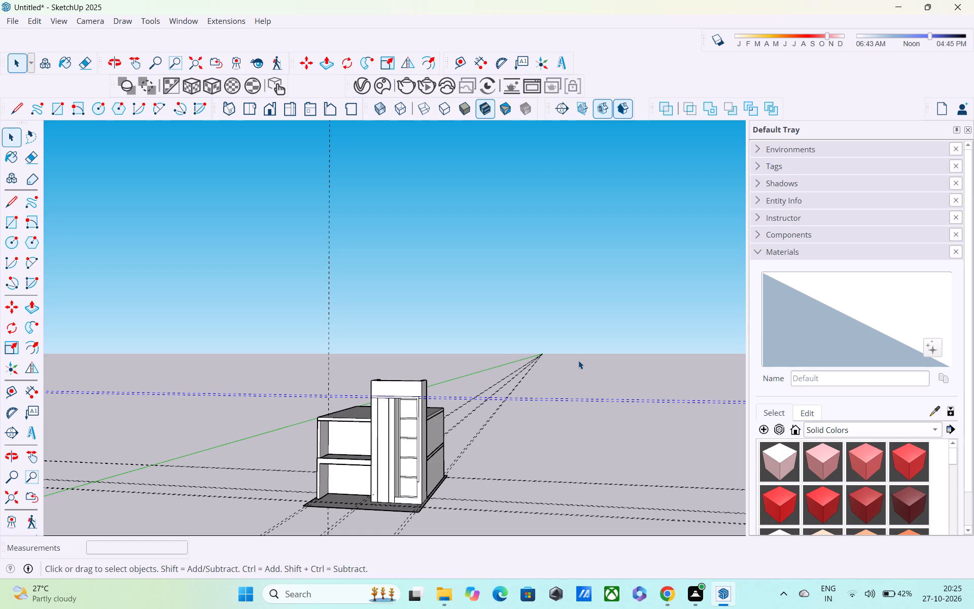
{"action": "key", "text": "Delete"}
{"action": "key", "text": "Delete"}
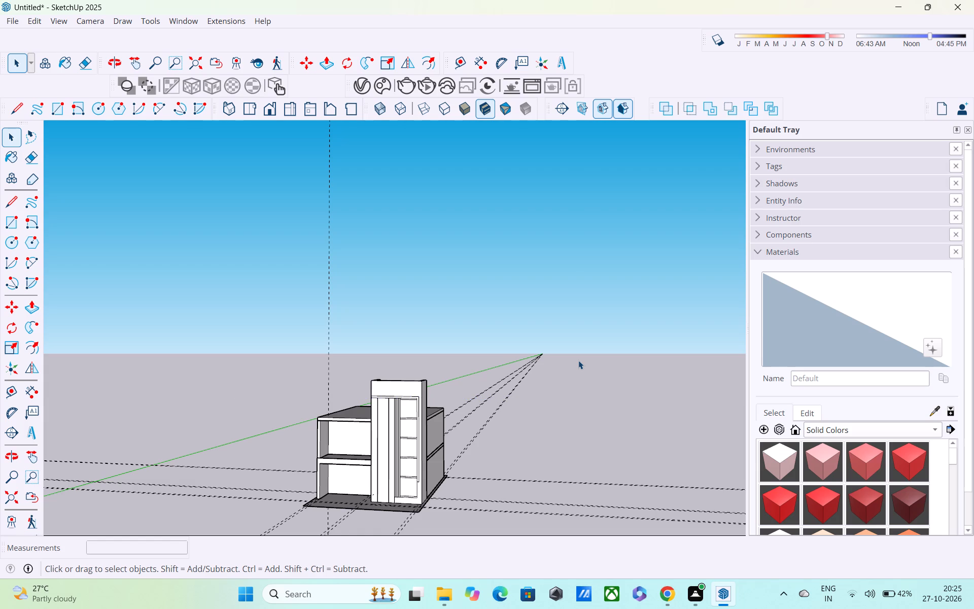
Examine the extension front's strips, panels and framed openings within the whole house and from below.
{"action": "scroll", "coordinate": [564, 377], "scroll_direction": "down", "scroll_amount": 2}
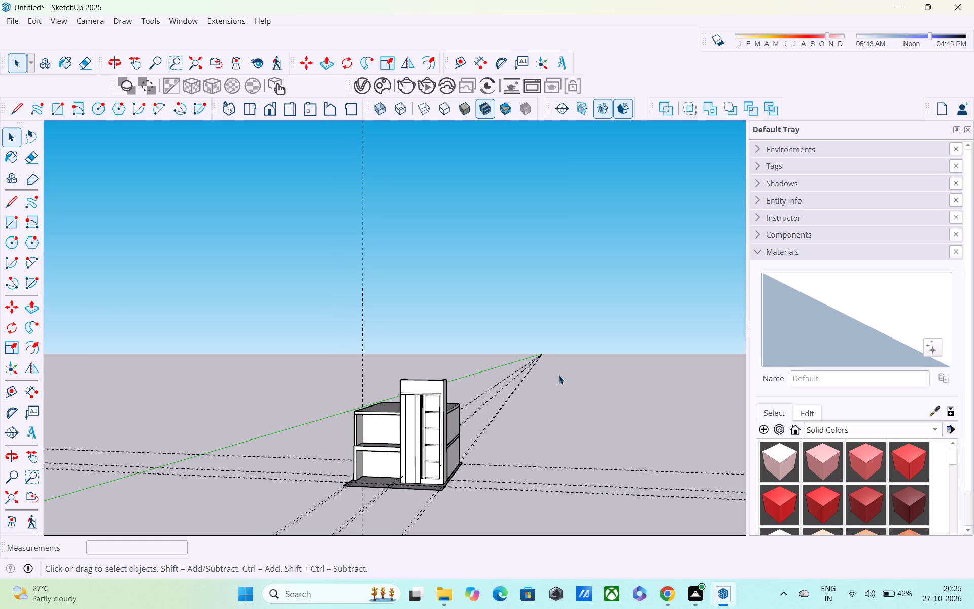
{"action": "scroll", "coordinate": [559, 375], "scroll_direction": "down", "scroll_amount": 2}
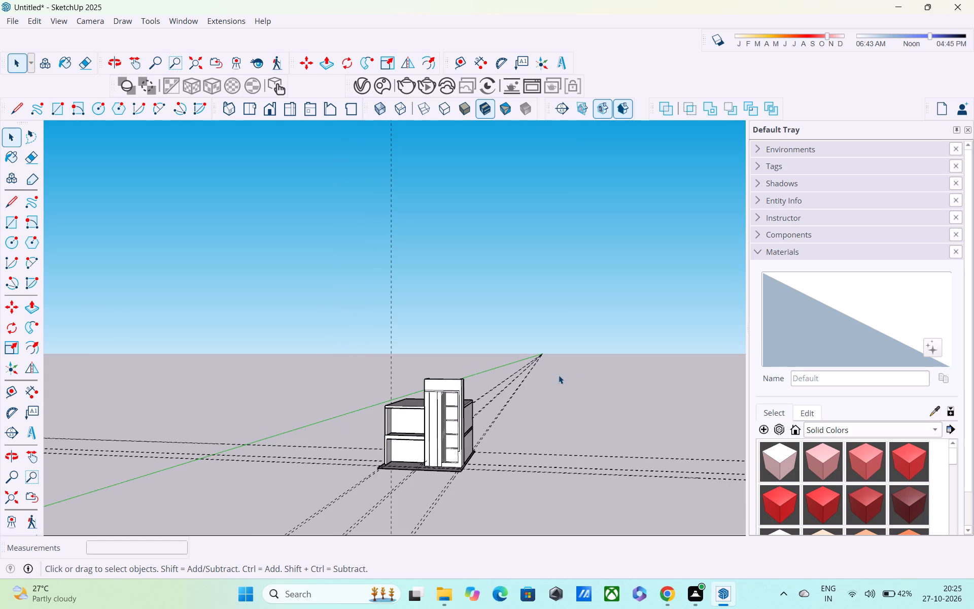
{"action": "scroll", "coordinate": [559, 375], "scroll_direction": "down", "scroll_amount": 2}
{"action": "middle_click_drag", "start_coordinate": [558, 381], "coordinate": [562, 411]}
{"action": "scroll", "coordinate": [562, 411], "scroll_direction": "up", "scroll_amount": 7}
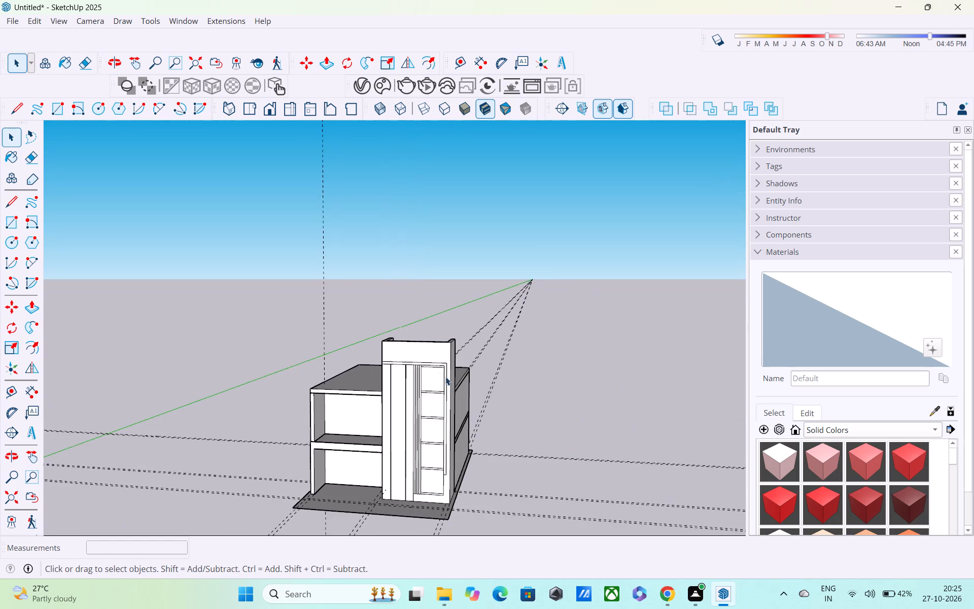
{"action": "middle_click_drag", "start_coordinate": [431, 361], "coordinate": [445, 317]}
{"action": "scroll", "coordinate": [424, 378], "scroll_direction": "up", "scroll_amount": 5}
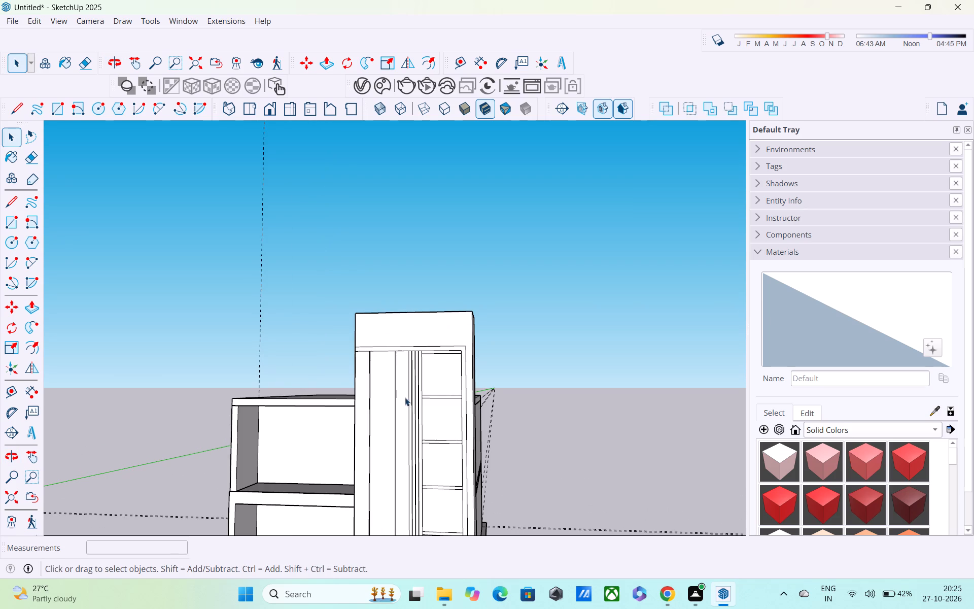
{"action": "middle_click_drag", "start_coordinate": [405, 400], "coordinate": [317, 328]}
{"action": "scroll", "coordinate": [463, 481], "scroll_direction": "up", "scroll_amount": 4}
{"action": "middle_click_drag", "start_coordinate": [302, 368], "coordinate": [282, 352], "text": "shift"}
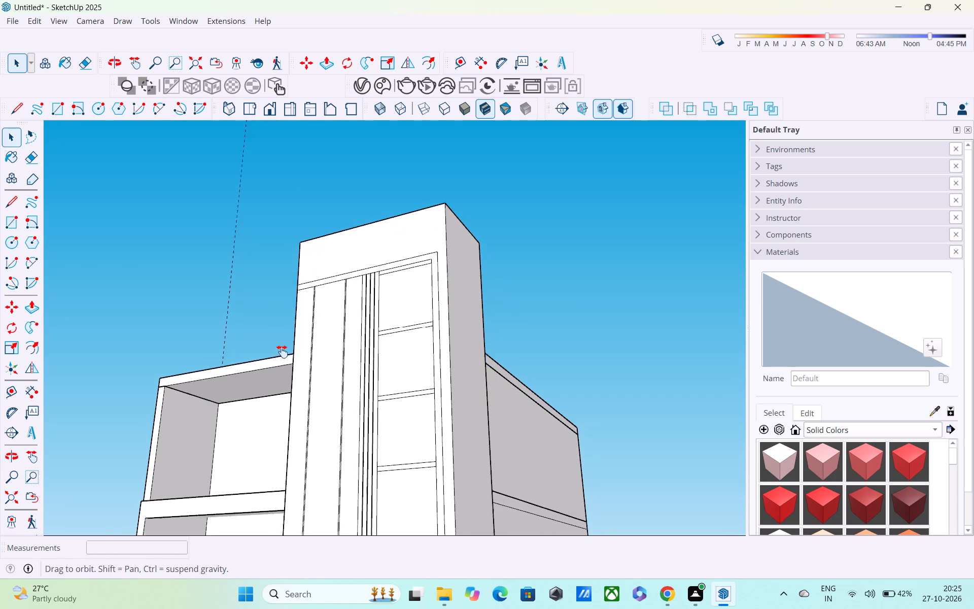
{"action": "middle_click_drag", "start_coordinate": [282, 352], "coordinate": [257, 323], "text": "shift"}
{"action": "middle_click_drag", "start_coordinate": [306, 348], "coordinate": [331, 386]}
{"action": "scroll", "coordinate": [330, 384], "scroll_direction": "down", "scroll_amount": 2}
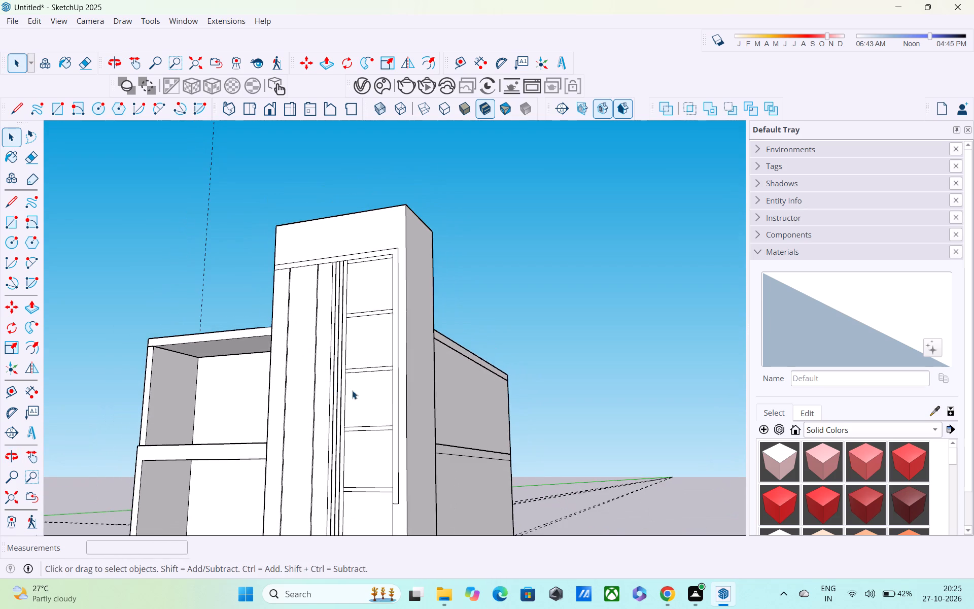
Push the topmost framed rectangle of the extension front's opening column inward with Push/Pull to recess it.
{"action": "middle_click_drag", "start_coordinate": [352, 391], "coordinate": [308, 417]}
{"action": "scroll", "coordinate": [375, 365], "scroll_direction": "up", "scroll_amount": 3}
{"action": "middle_click_drag", "start_coordinate": [374, 337], "coordinate": [416, 375]}
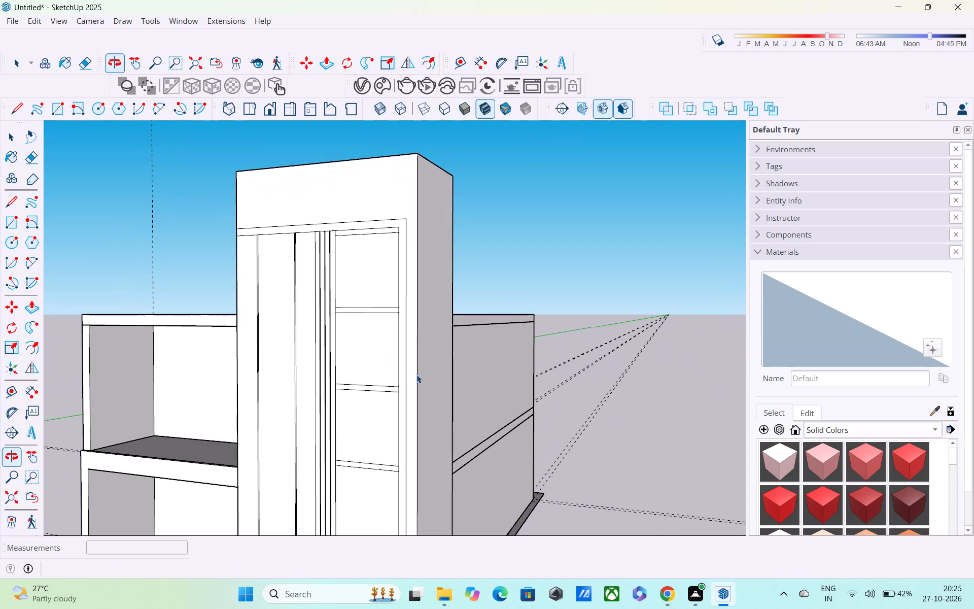
{"action": "key", "text": "p"}
{"action": "left_click", "coordinate": [366, 286]}
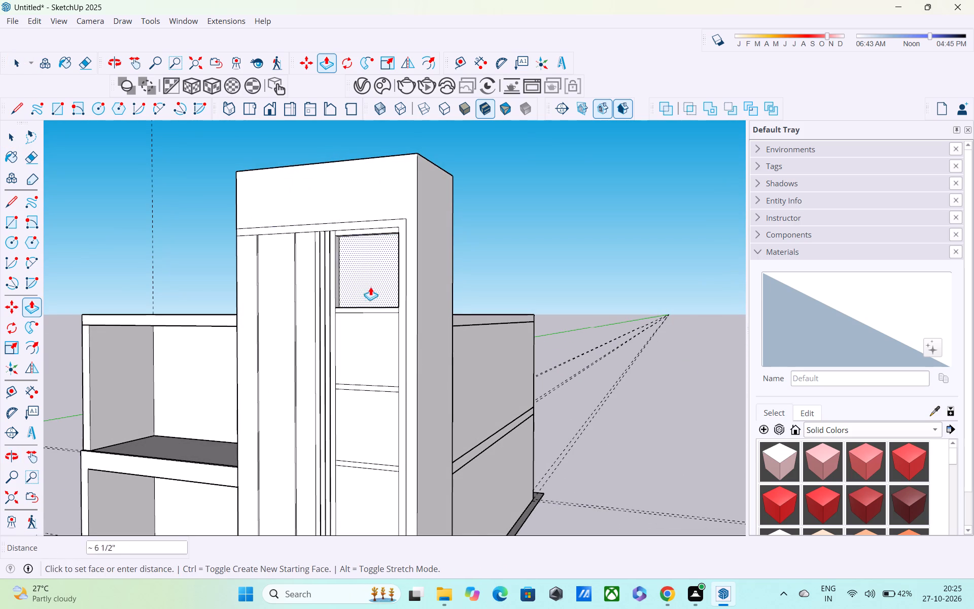
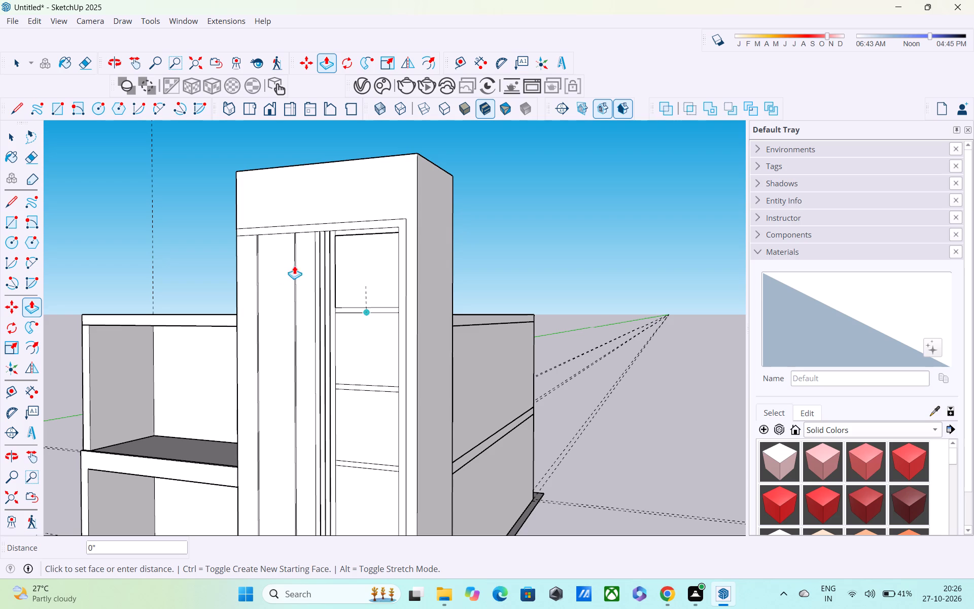
Push the topmost framed rectangle of the extension front's column inward 1' to cut it through as an opening.
{"action": "key", "text": "Escape"}
{"action": "scroll", "coordinate": [382, 248], "scroll_direction": "up", "scroll_amount": 3}
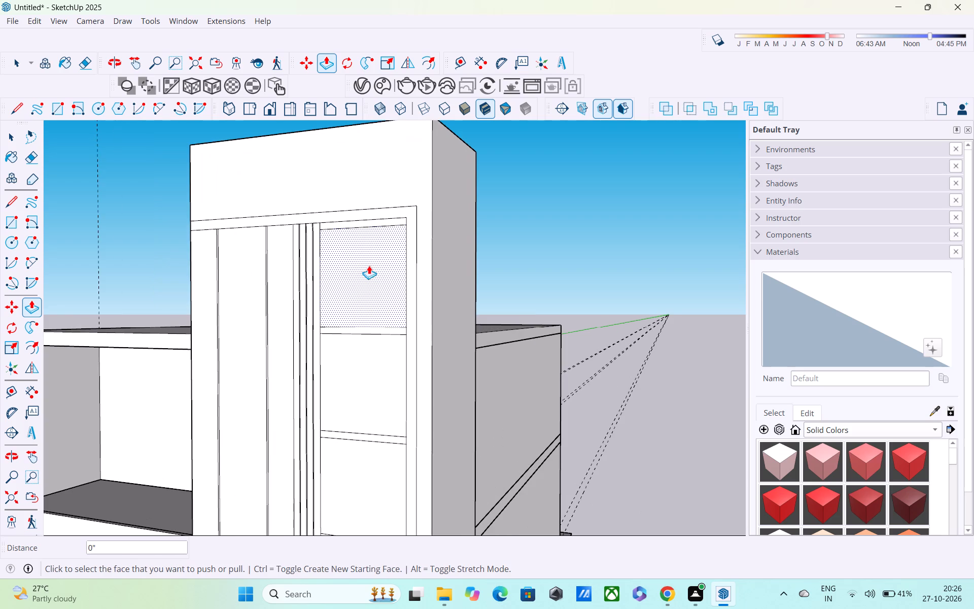
{"action": "middle_click_drag", "start_coordinate": [368, 276], "coordinate": [331, 197], "text": "shift"}
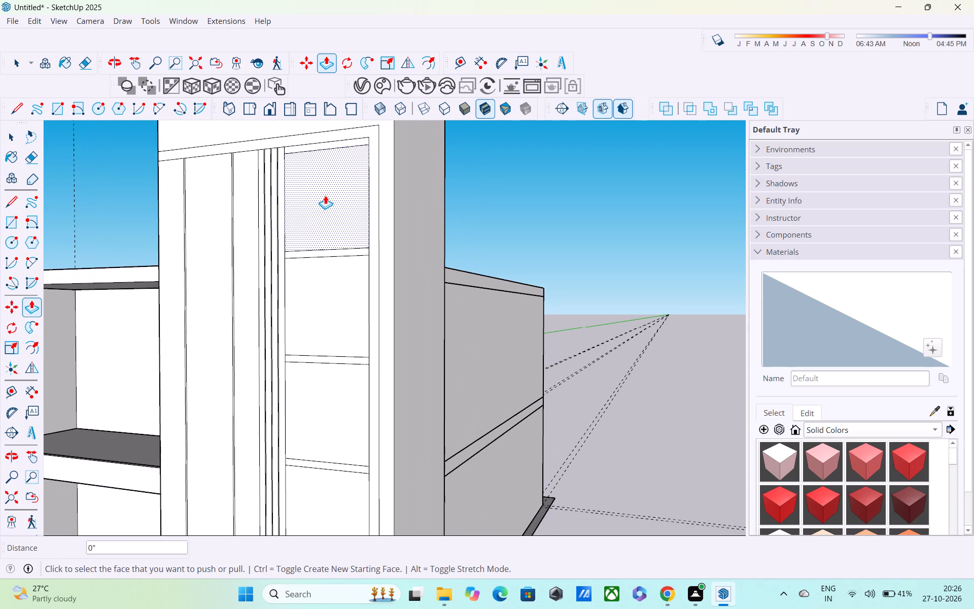
{"action": "middle_click_drag", "start_coordinate": [311, 206], "coordinate": [269, 196]}
{"action": "scroll", "coordinate": [277, 201], "scroll_direction": "up", "scroll_amount": 4}
{"action": "left_click", "coordinate": [339, 212]}
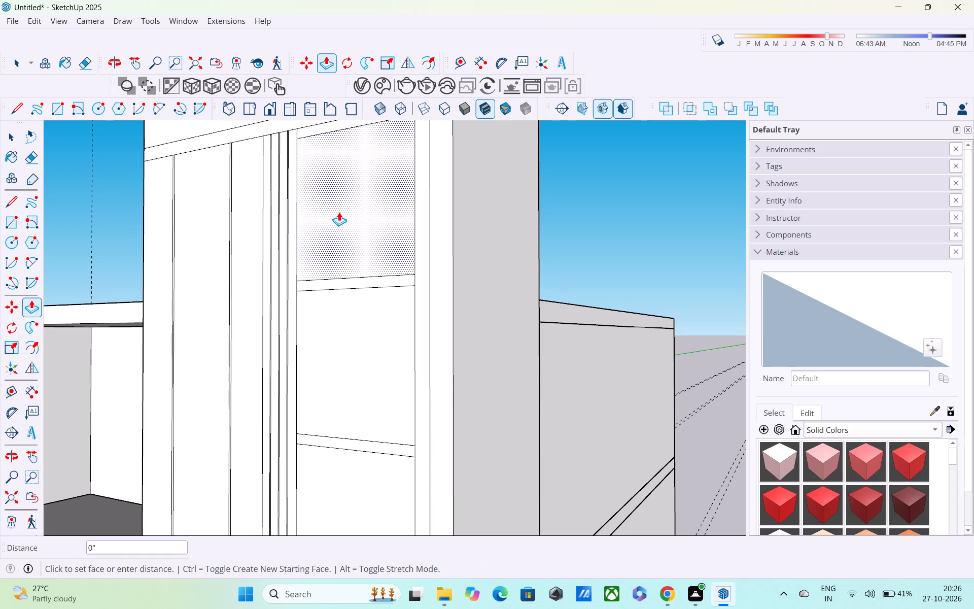
{"action": "key", "text": "Escape"}
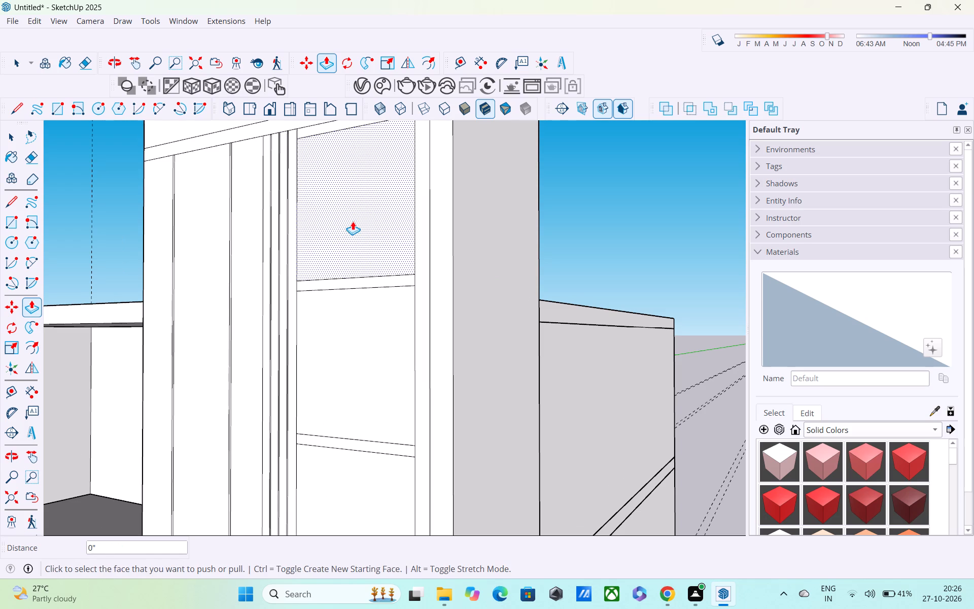
{"action": "left_click", "coordinate": [349, 231]}
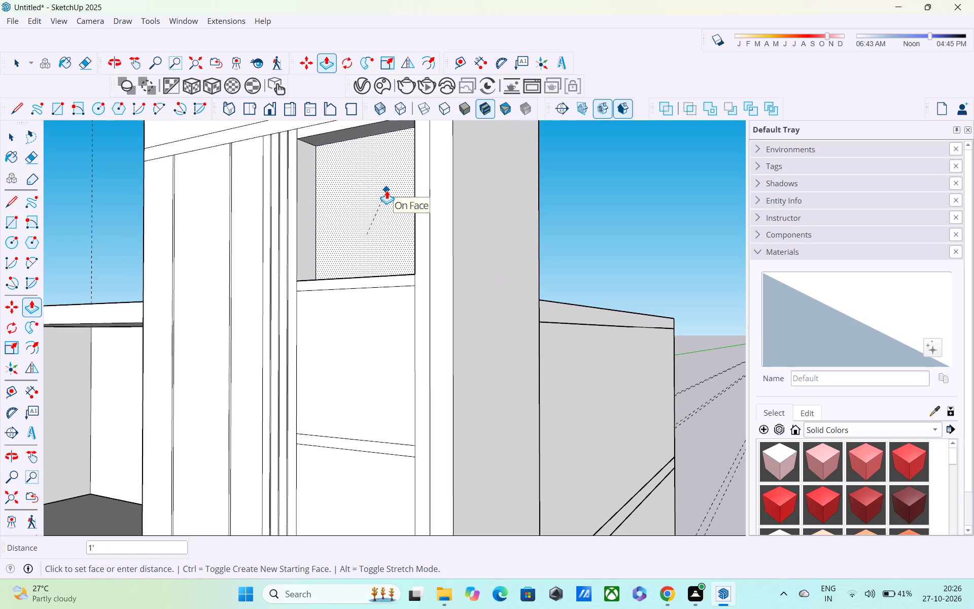
{"action": "left_click", "coordinate": [394, 179]}
Push the second and third framed rectangles from the top inward 1' to cut them through as openings.
{"action": "left_click", "coordinate": [359, 355]}
{"action": "left_click", "coordinate": [387, 317]}
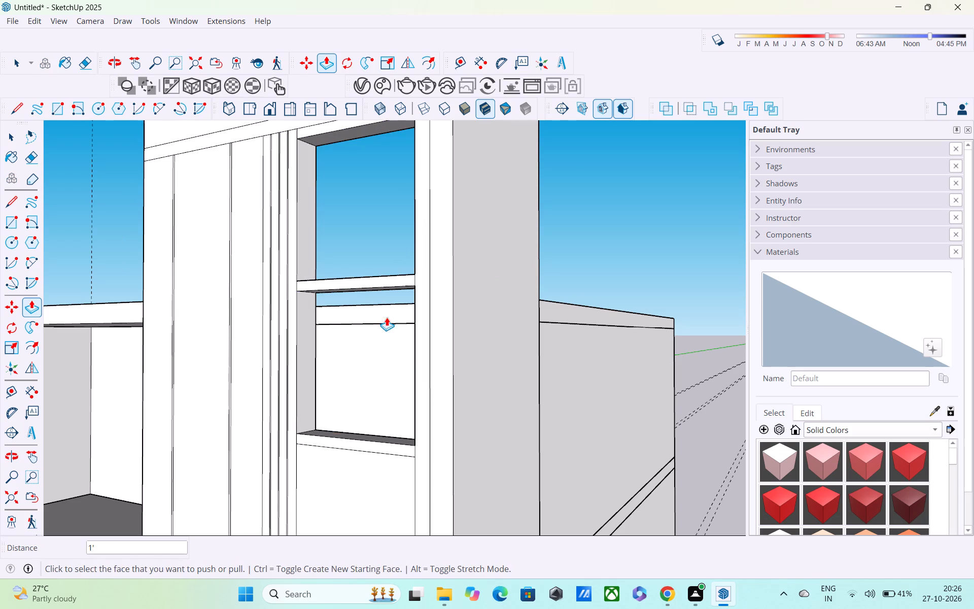
{"action": "middle_click_drag", "start_coordinate": [386, 346], "coordinate": [362, 218], "text": "shift"}
{"action": "left_click", "coordinate": [350, 369]}
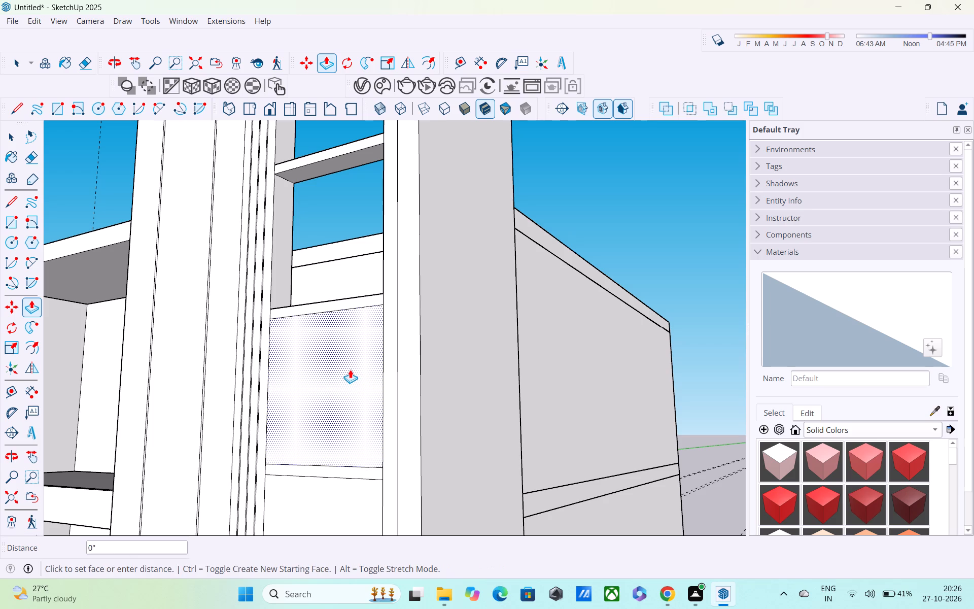
{"action": "middle_click_drag", "start_coordinate": [375, 324], "coordinate": [395, 282], "text": "shift"}
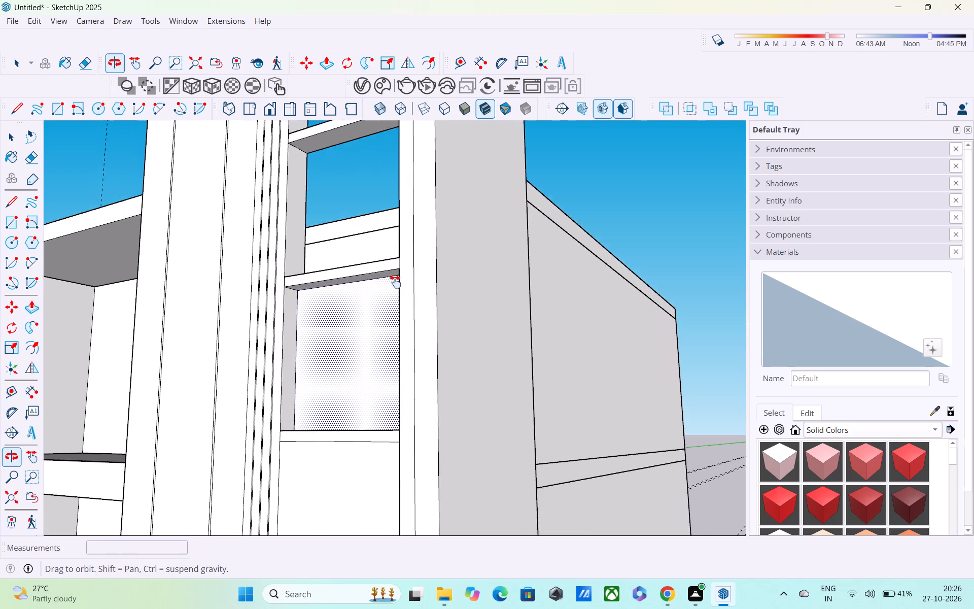
{"action": "middle_click_drag", "start_coordinate": [395, 282], "coordinate": [439, 234], "text": "shift"}
{"action": "left_click", "coordinate": [443, 300]}
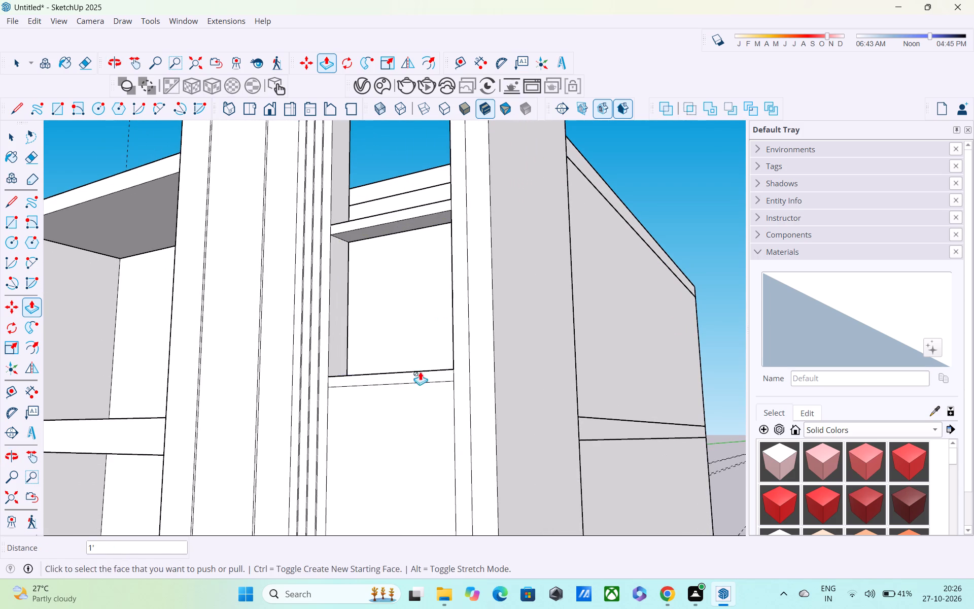
Push the fourth and the bottom framed rectangles of the column inward about 1' to cut them through as openings.
{"action": "middle_click_drag", "start_coordinate": [417, 386], "coordinate": [417, 279], "text": "shift"}
{"action": "left_click", "coordinate": [397, 369]}
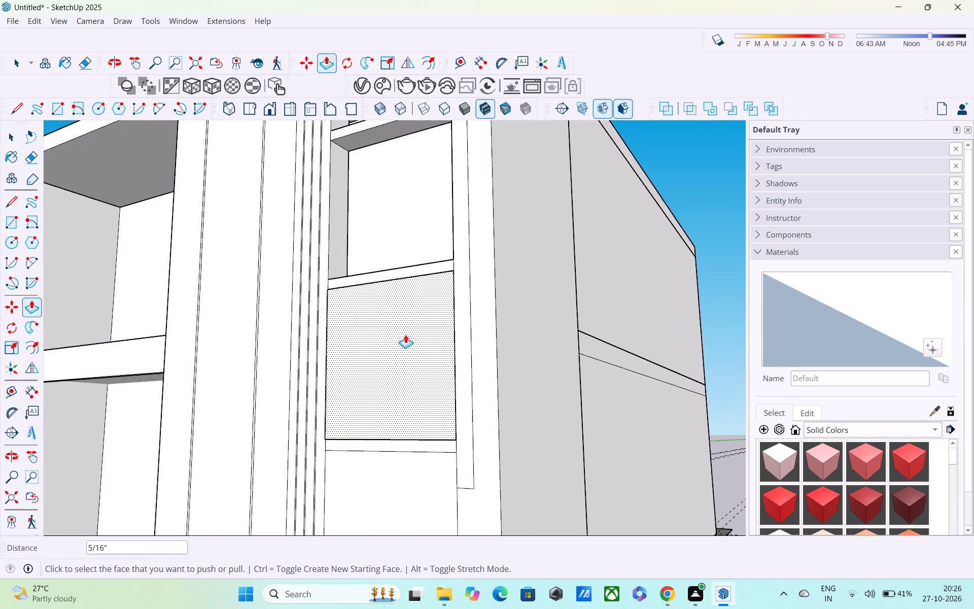
{"action": "left_click_drag", "start_coordinate": [409, 342], "coordinate": [427, 375]}
{"action": "scroll", "coordinate": [427, 376], "scroll_direction": "down", "scroll_amount": 4}
{"action": "middle_click_drag", "start_coordinate": [426, 380], "coordinate": [425, 297], "text": "shift"}
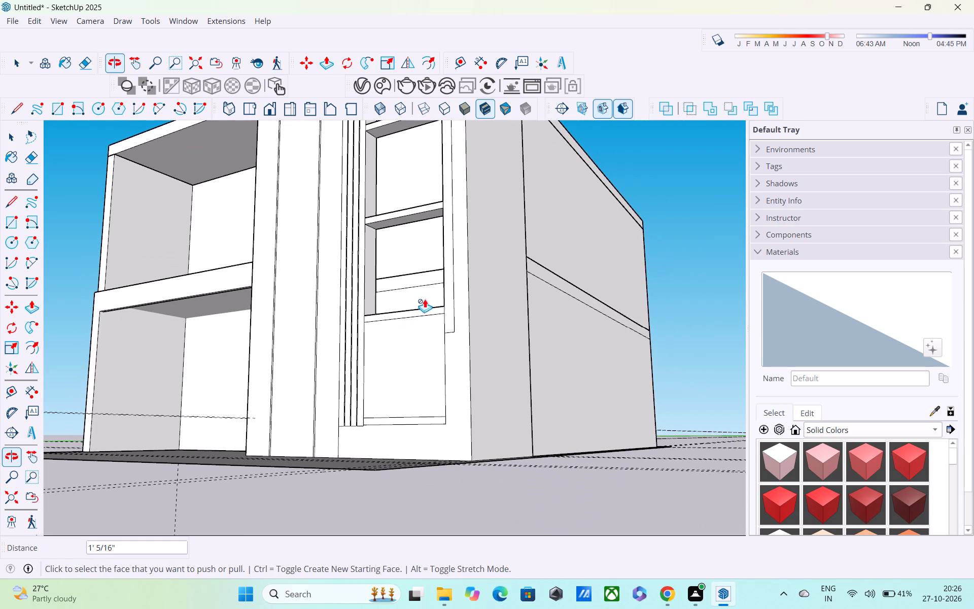
{"action": "left_click_drag", "start_coordinate": [408, 377], "coordinate": [413, 385]}
{"action": "key", "text": "Escape"}
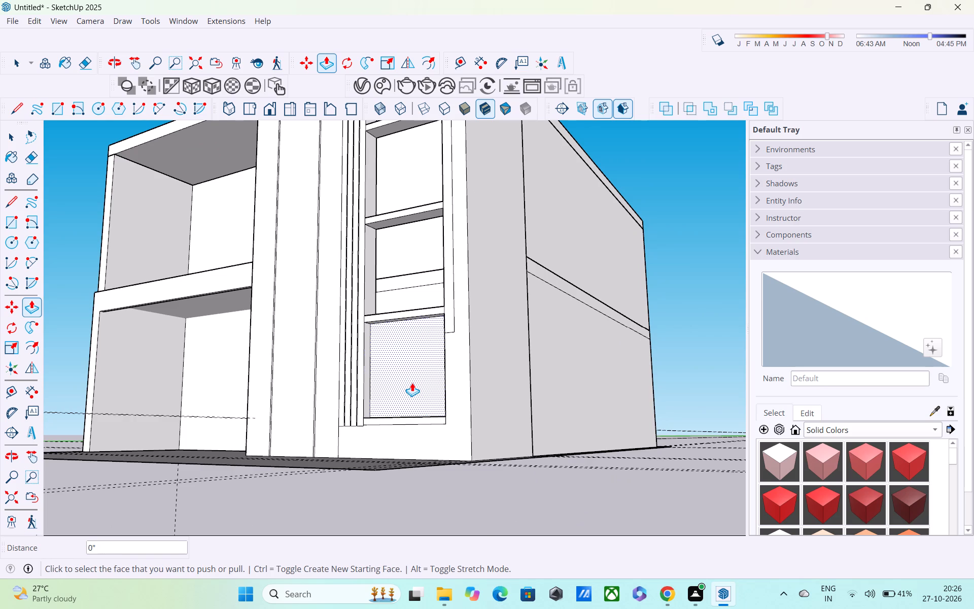
{"action": "middle_click_drag", "start_coordinate": [404, 379], "coordinate": [318, 402]}
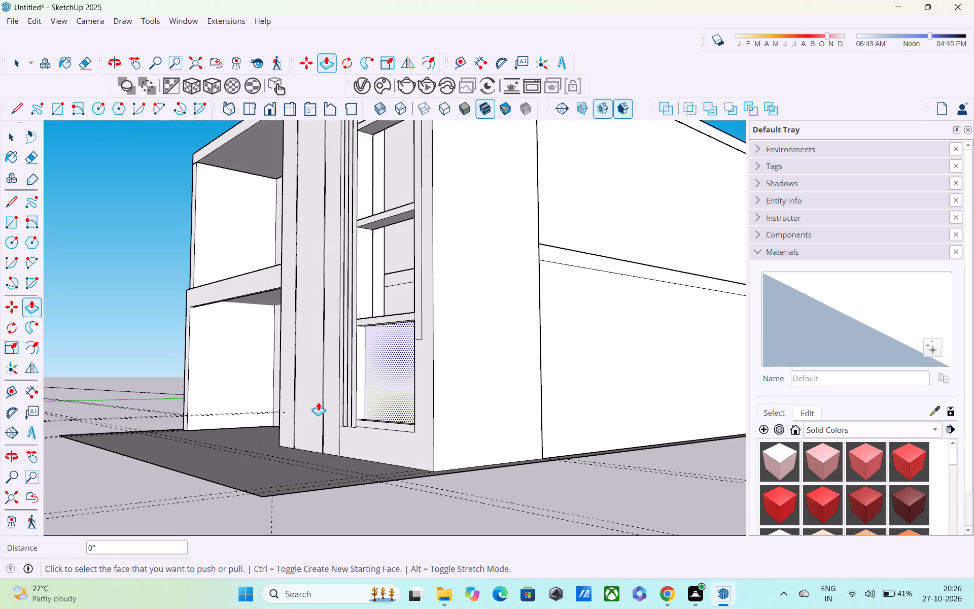
{"action": "key", "text": "ctrl+z"}
{"action": "left_click", "coordinate": [377, 380]}
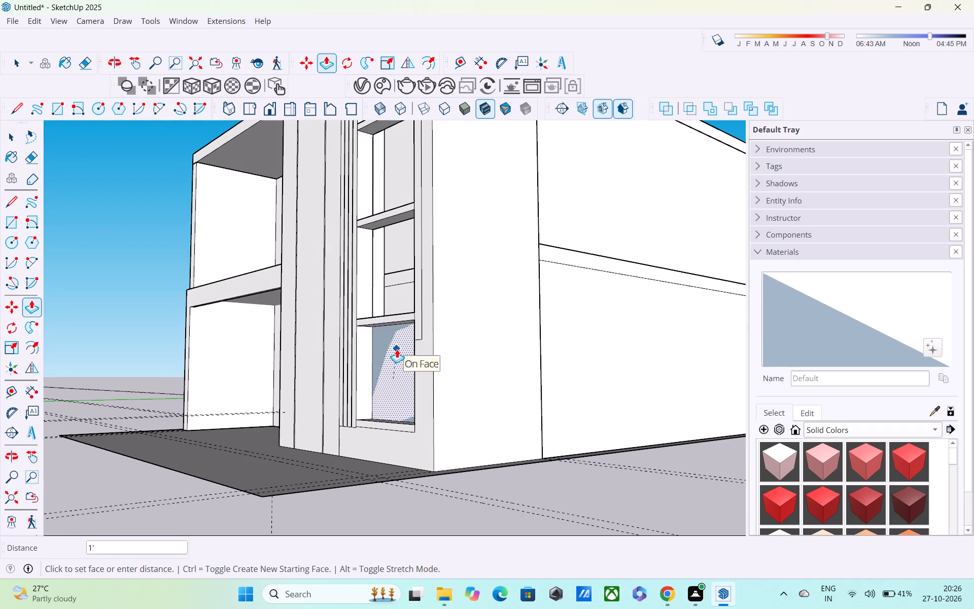
{"action": "left_click", "coordinate": [397, 349]}
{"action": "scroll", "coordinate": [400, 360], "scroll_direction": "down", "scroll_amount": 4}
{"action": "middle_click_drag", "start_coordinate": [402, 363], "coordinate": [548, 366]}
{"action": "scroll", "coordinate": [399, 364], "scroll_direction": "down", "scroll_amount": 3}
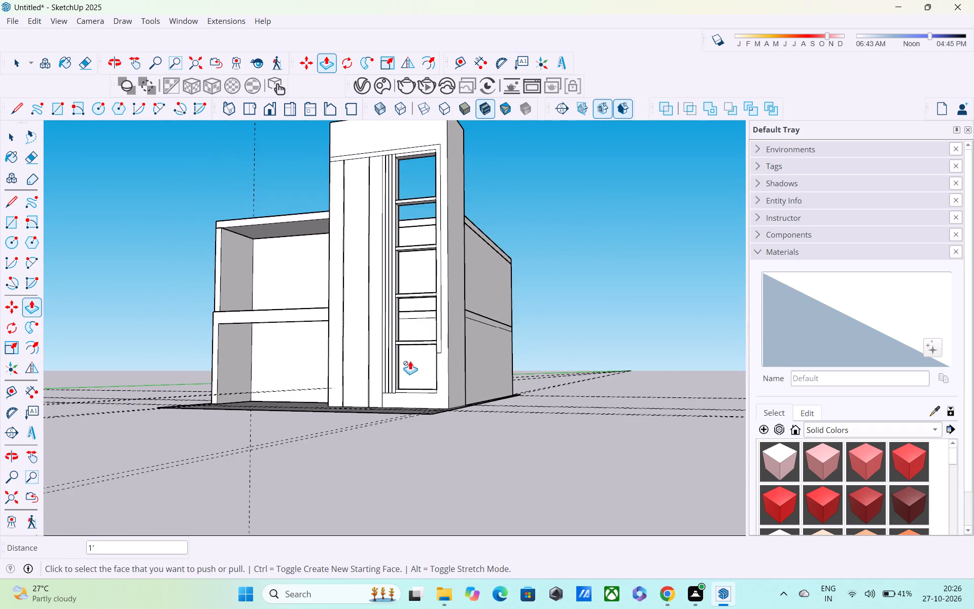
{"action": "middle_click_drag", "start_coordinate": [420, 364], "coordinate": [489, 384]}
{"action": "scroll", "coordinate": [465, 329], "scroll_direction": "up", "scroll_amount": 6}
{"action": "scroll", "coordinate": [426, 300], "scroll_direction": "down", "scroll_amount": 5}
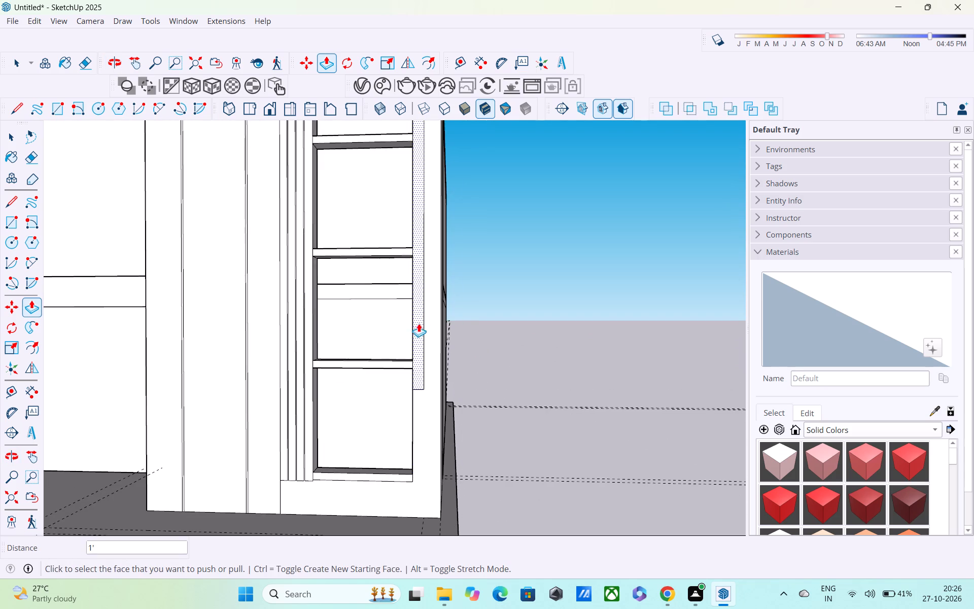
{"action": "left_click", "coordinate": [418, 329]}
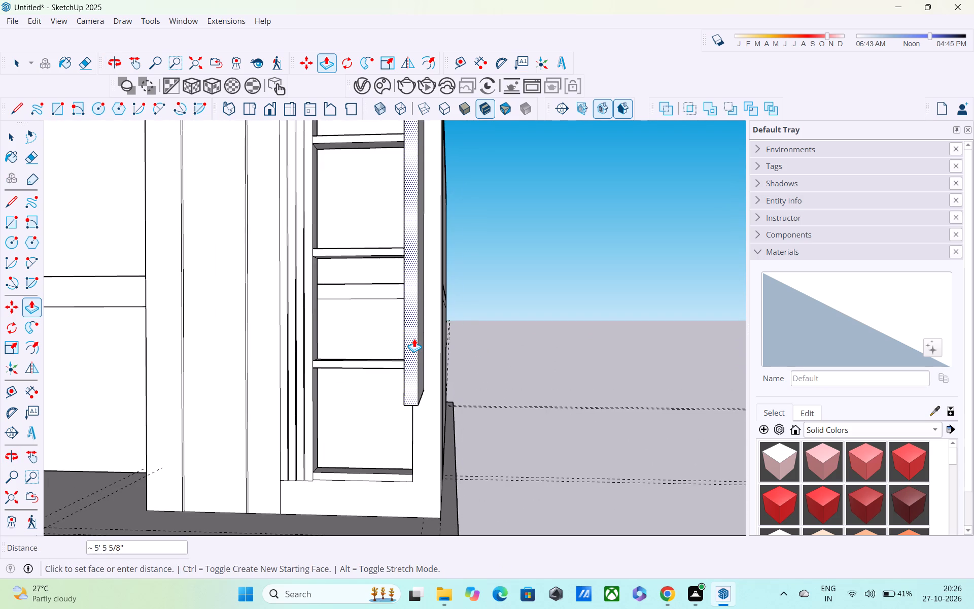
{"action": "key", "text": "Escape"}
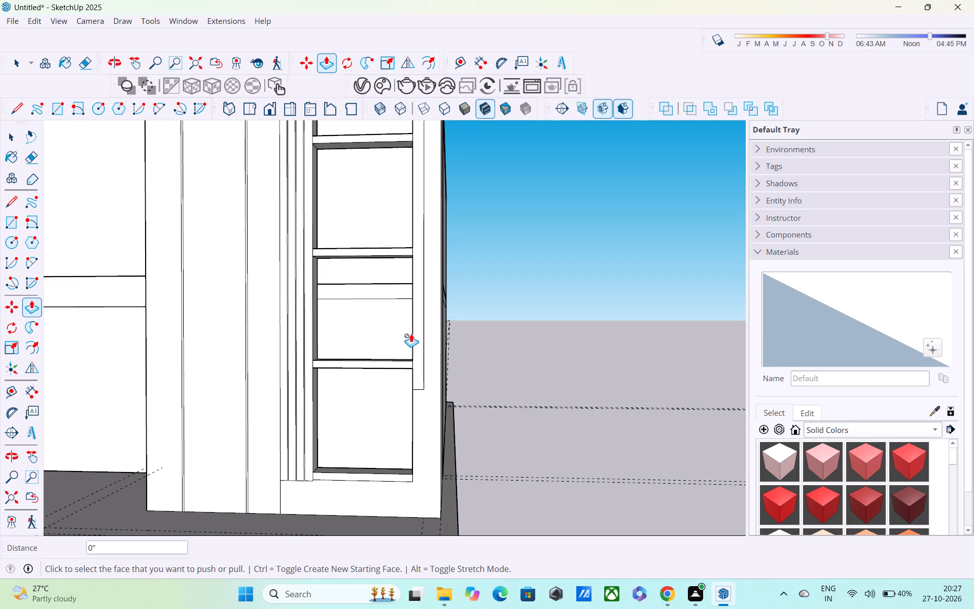
Examine the column of cut-through openings and its border strip from the front, below and the sides.
{"action": "scroll", "coordinate": [410, 343], "scroll_direction": "down", "scroll_amount": 6}
{"action": "middle_click_drag", "start_coordinate": [464, 312], "coordinate": [443, 348], "text": "shift"}
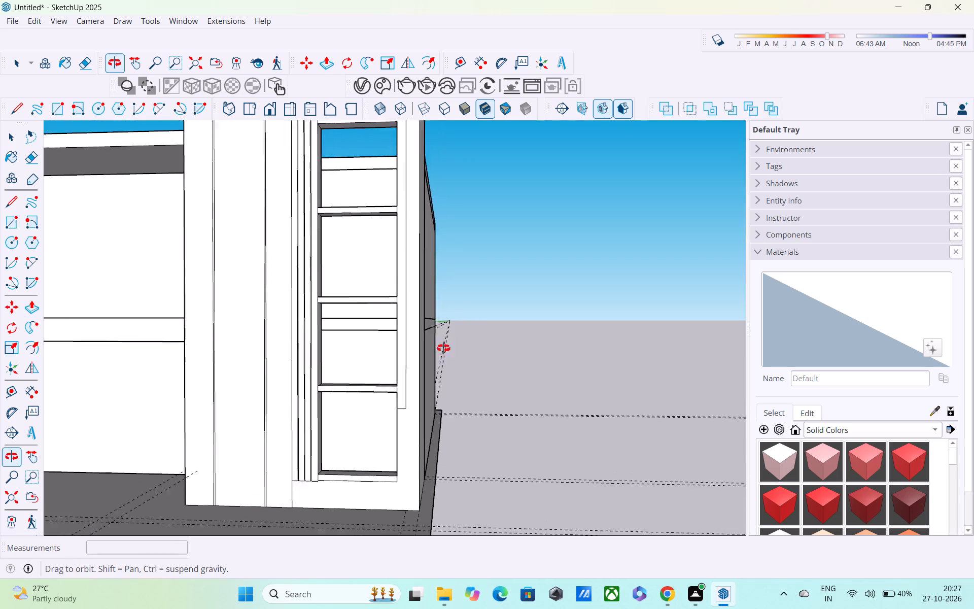
{"action": "middle_click_drag", "start_coordinate": [443, 348], "coordinate": [392, 362], "text": "shift"}
{"action": "scroll", "coordinate": [391, 301], "scroll_direction": "down", "scroll_amount": 3}
{"action": "middle_click_drag", "start_coordinate": [391, 301], "coordinate": [441, 412], "text": "shift"}
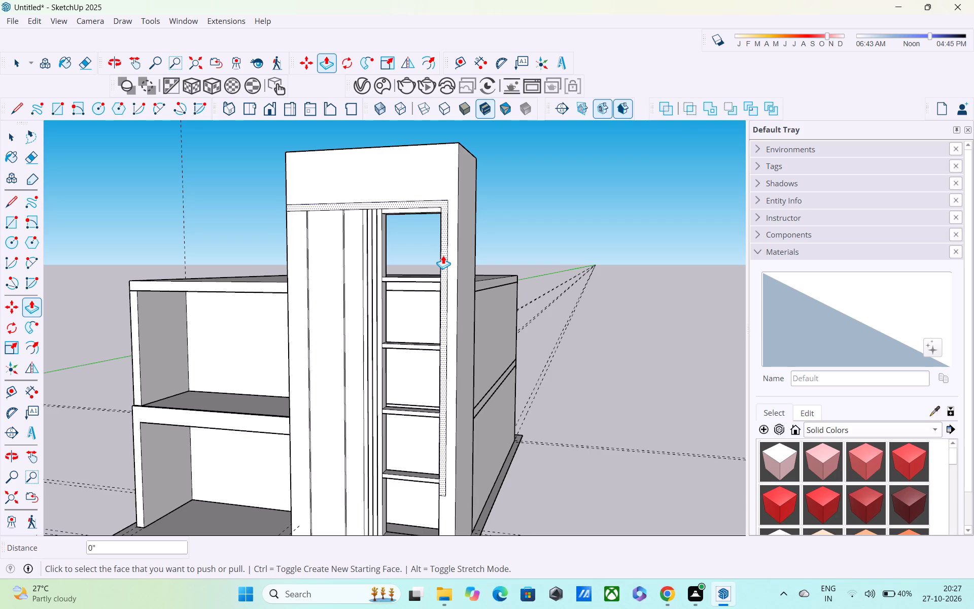
{"action": "scroll", "coordinate": [443, 255], "scroll_direction": "down", "scroll_amount": 1}
{"action": "middle_click_drag", "start_coordinate": [431, 254], "coordinate": [365, 208], "text": "shift"}
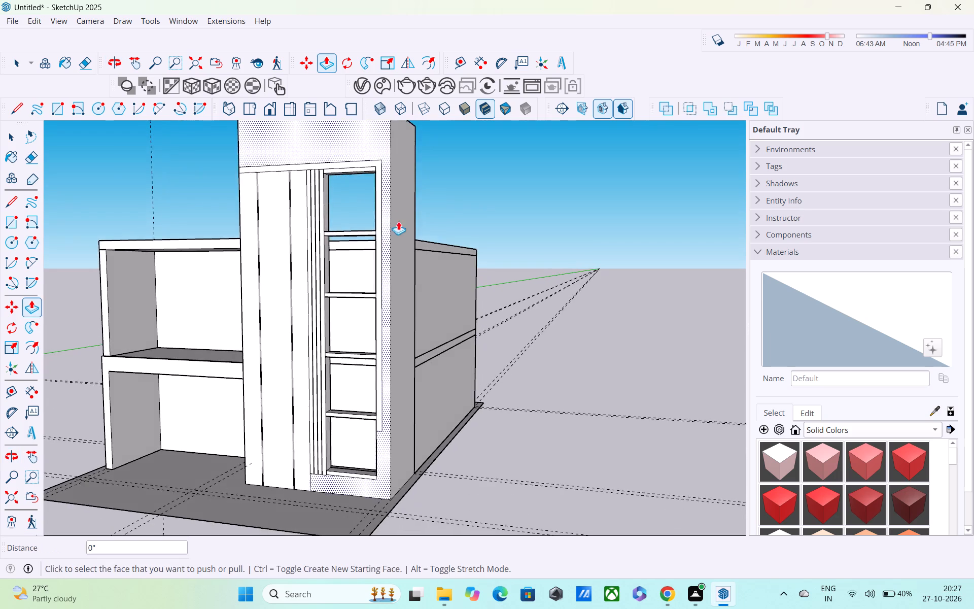
{"action": "scroll", "coordinate": [398, 225], "scroll_direction": "up", "scroll_amount": 3}
{"action": "middle_click_drag", "start_coordinate": [395, 223], "coordinate": [493, 203], "text": "shift"}
{"action": "scroll", "coordinate": [479, 209], "scroll_direction": "up", "scroll_amount": 3}
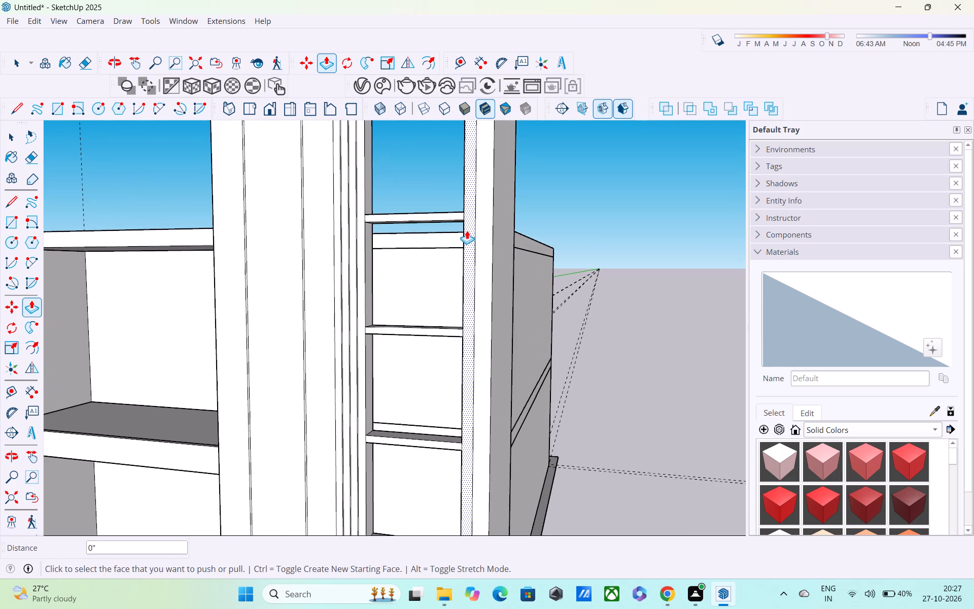
{"action": "middle_click_drag", "start_coordinate": [467, 230], "coordinate": [513, 167], "text": "shift"}
{"action": "scroll", "coordinate": [513, 167], "scroll_direction": "up", "scroll_amount": 1}
{"action": "scroll", "coordinate": [513, 166], "scroll_direction": "down", "scroll_amount": 6}
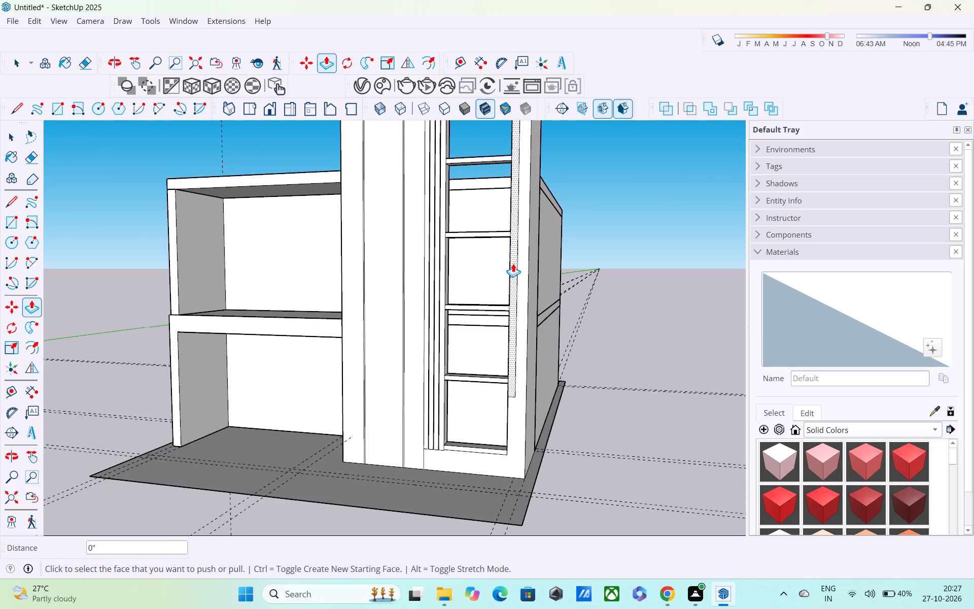
{"action": "middle_click_drag", "start_coordinate": [513, 263], "coordinate": [464, 274], "text": "shift"}
{"action": "scroll", "coordinate": [441, 294], "scroll_direction": "up", "scroll_amount": 6}
{"action": "middle_click_drag", "start_coordinate": [411, 311], "coordinate": [384, 181]}
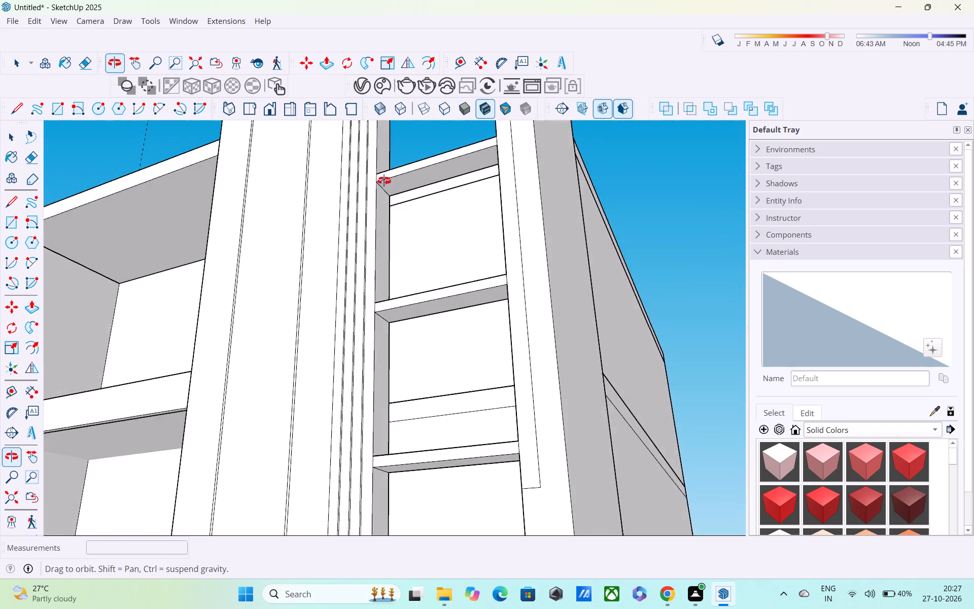
{"action": "middle_click_drag", "start_coordinate": [384, 181], "coordinate": [493, 247]}
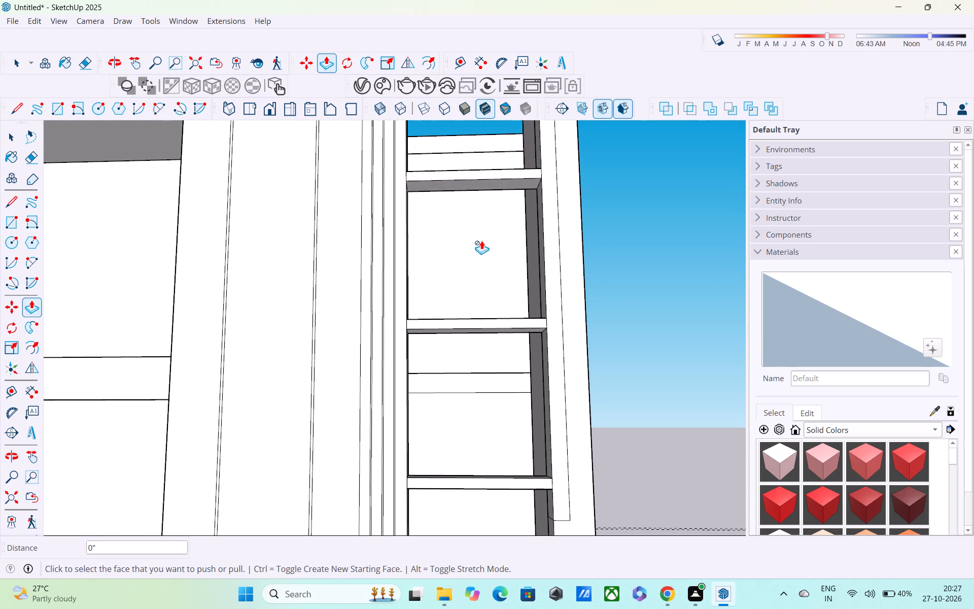
{"action": "scroll", "coordinate": [481, 240], "scroll_direction": "down", "scroll_amount": 3}
{"action": "middle_click_drag", "start_coordinate": [466, 264], "coordinate": [232, 330]}
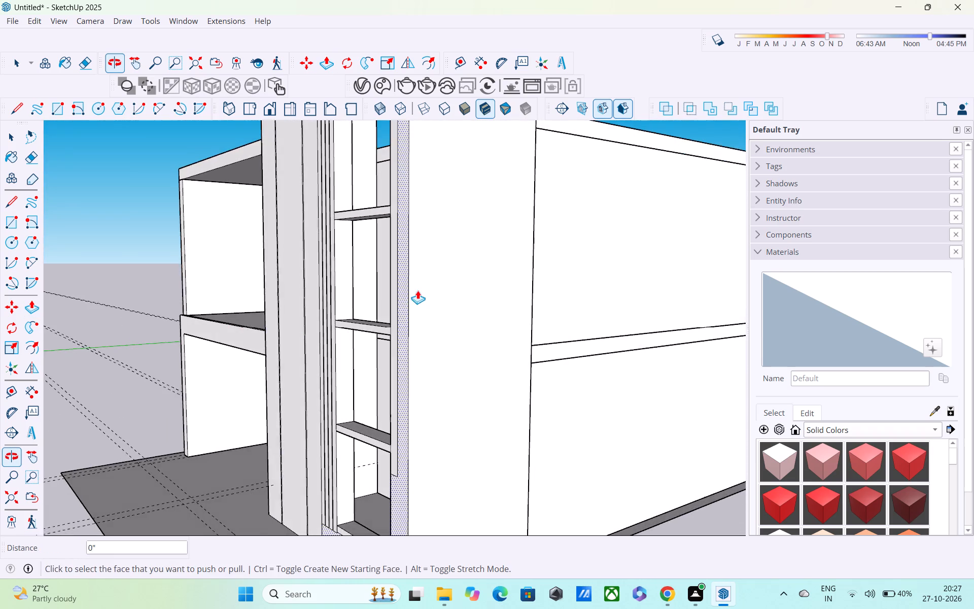
{"action": "scroll", "coordinate": [418, 290], "scroll_direction": "up", "scroll_amount": 4}
{"action": "middle_click_drag", "start_coordinate": [334, 304], "coordinate": [595, 442]}
{"action": "scroll", "coordinate": [529, 328], "scroll_direction": "down", "scroll_amount": 2}
{"action": "middle_click_drag", "start_coordinate": [502, 326], "coordinate": [486, 324]}
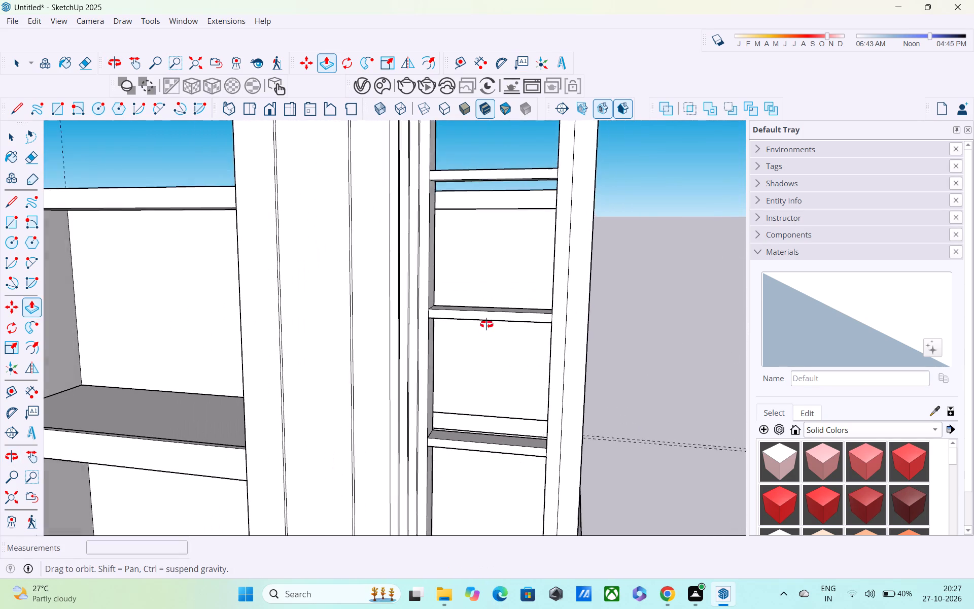
{"action": "middle_click_drag", "start_coordinate": [486, 324], "coordinate": [475, 489]}
Draw an upright rectangle filling the topmost opening, between the depth midpoints of its upper corner and the opposite lower corner.
{"action": "middle_click_drag", "start_coordinate": [537, 296], "coordinate": [471, 197]}
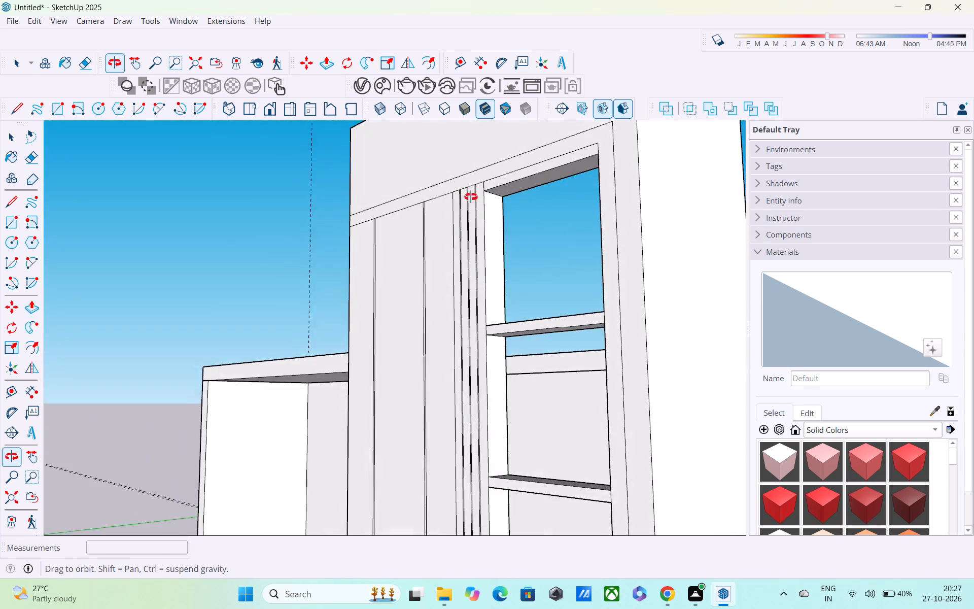
{"action": "middle_click_drag", "start_coordinate": [471, 197], "coordinate": [469, 193]}
{"action": "scroll", "coordinate": [468, 189], "scroll_direction": "up", "scroll_amount": 1}
{"action": "key", "text": "r"}
{"action": "scroll", "coordinate": [552, 217], "scroll_direction": "up", "scroll_amount": 5}
{"action": "scroll", "coordinate": [509, 199], "scroll_direction": "down", "scroll_amount": 4}
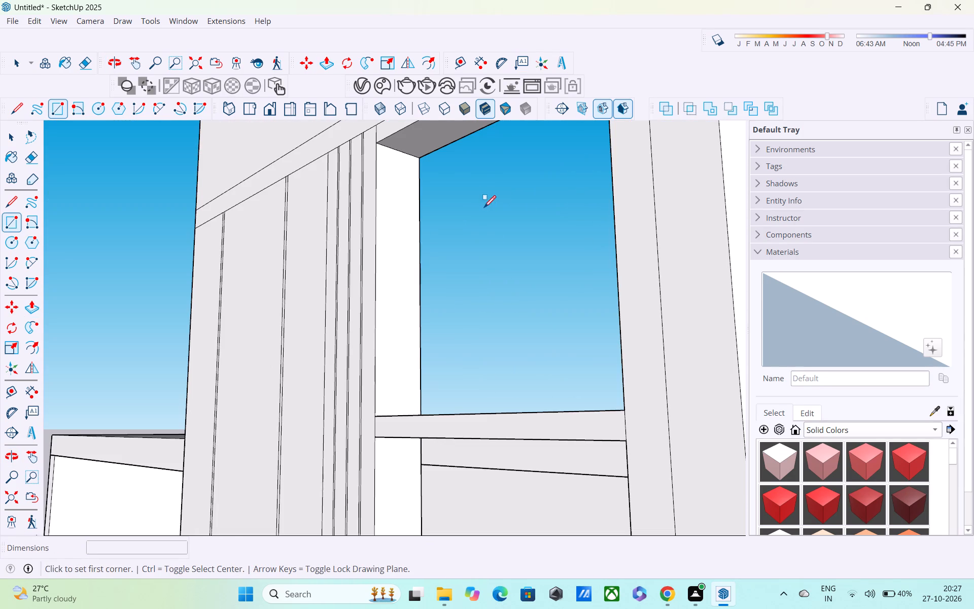
{"action": "left_click", "coordinate": [405, 154]}
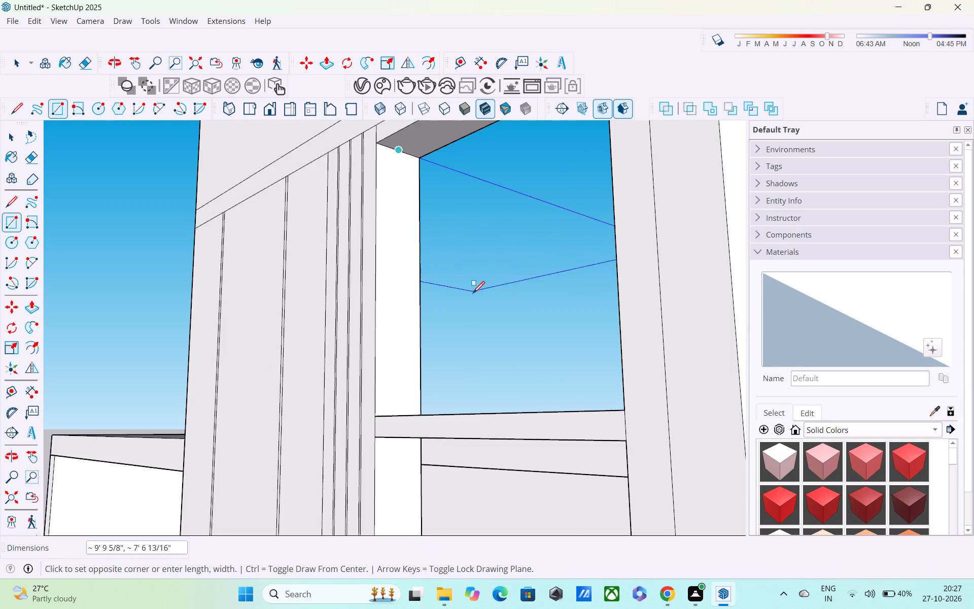
{"action": "scroll", "coordinate": [470, 330], "scroll_direction": "down", "scroll_amount": 1}
{"action": "middle_click_drag", "start_coordinate": [518, 371], "coordinate": [479, 336], "text": "shift"}
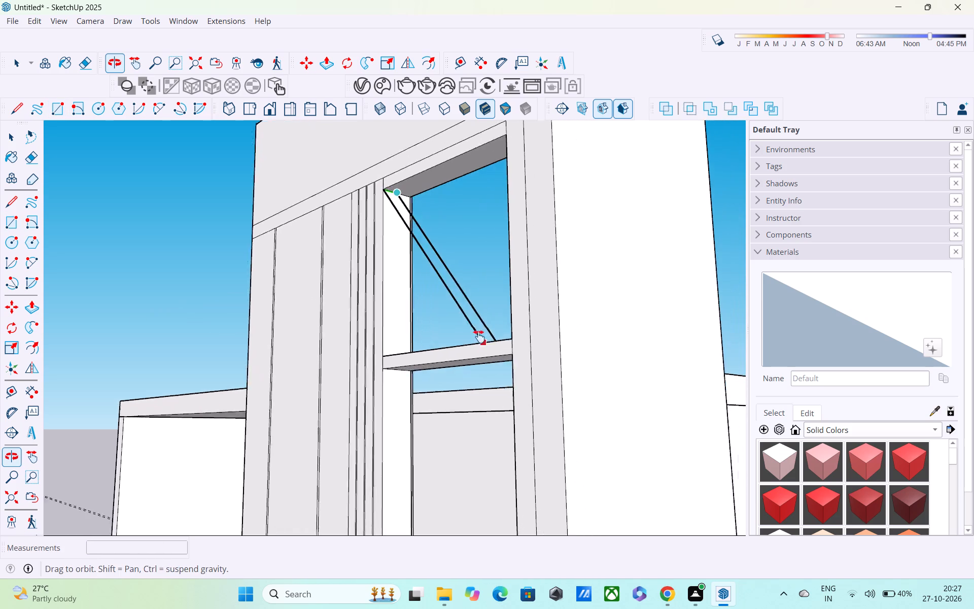
{"action": "middle_click_drag", "start_coordinate": [479, 336], "coordinate": [378, 261], "text": "shift"}
{"action": "middle_click_drag", "start_coordinate": [420, 267], "coordinate": [866, 367]}
{"action": "scroll", "coordinate": [571, 301], "scroll_direction": "up", "scroll_amount": 1}
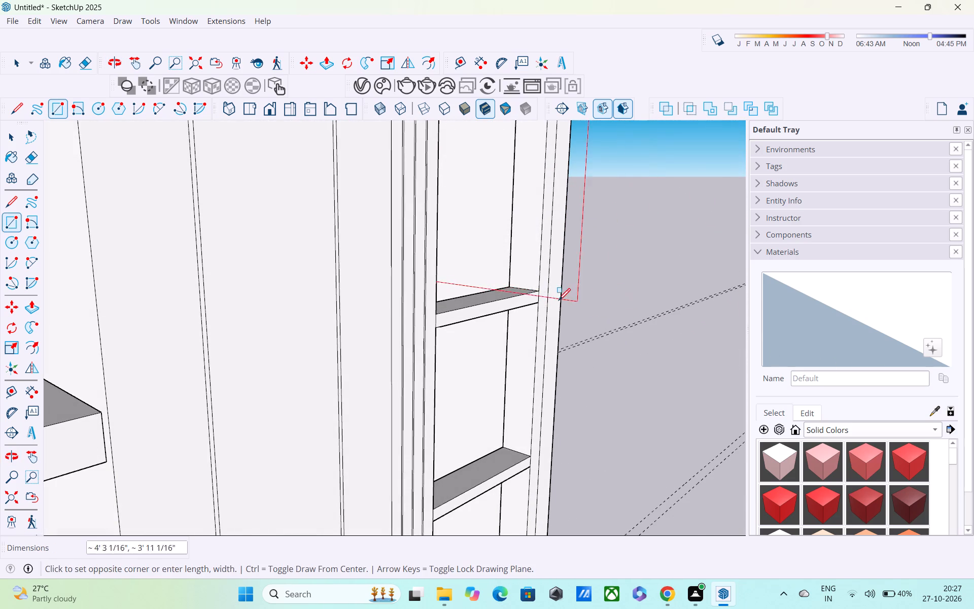
{"action": "scroll", "coordinate": [559, 301], "scroll_direction": "up", "scroll_amount": 2}
{"action": "scroll", "coordinate": [518, 284], "scroll_direction": "up", "scroll_amount": 3}
{"action": "scroll", "coordinate": [518, 284], "scroll_direction": "down", "scroll_amount": 1}
{"action": "scroll", "coordinate": [518, 284], "scroll_direction": "up", "scroll_amount": 1}
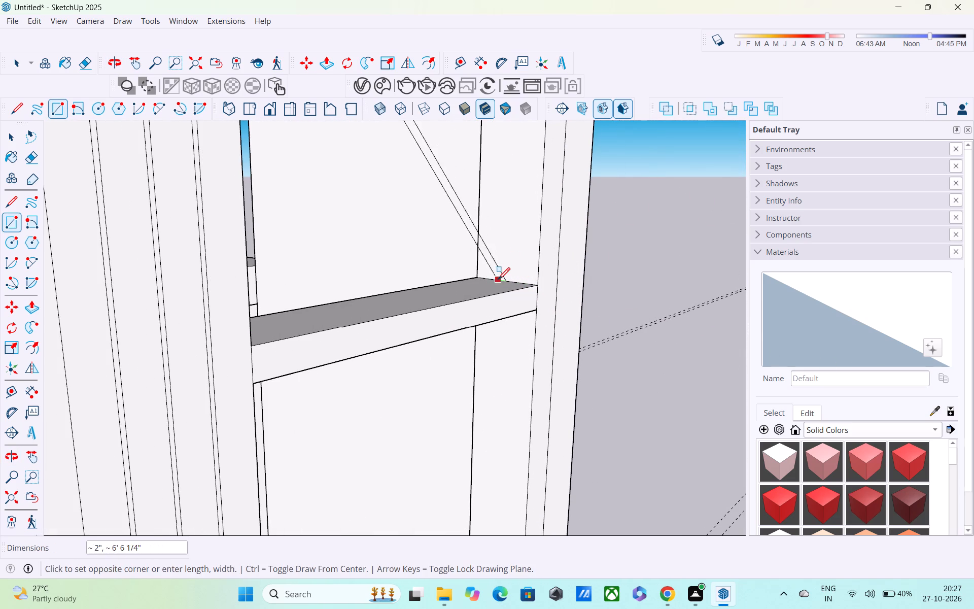
{"action": "left_click", "coordinate": [507, 282]}
Draw an upright rectangle about 4' 6" by 4' 8 9/16" filling the second opening from the top, between the depth midpoints of opposite corners.
{"action": "scroll", "coordinate": [531, 318], "scroll_direction": "down", "scroll_amount": 3}
{"action": "middle_click_drag", "start_coordinate": [513, 327], "coordinate": [402, 282]}
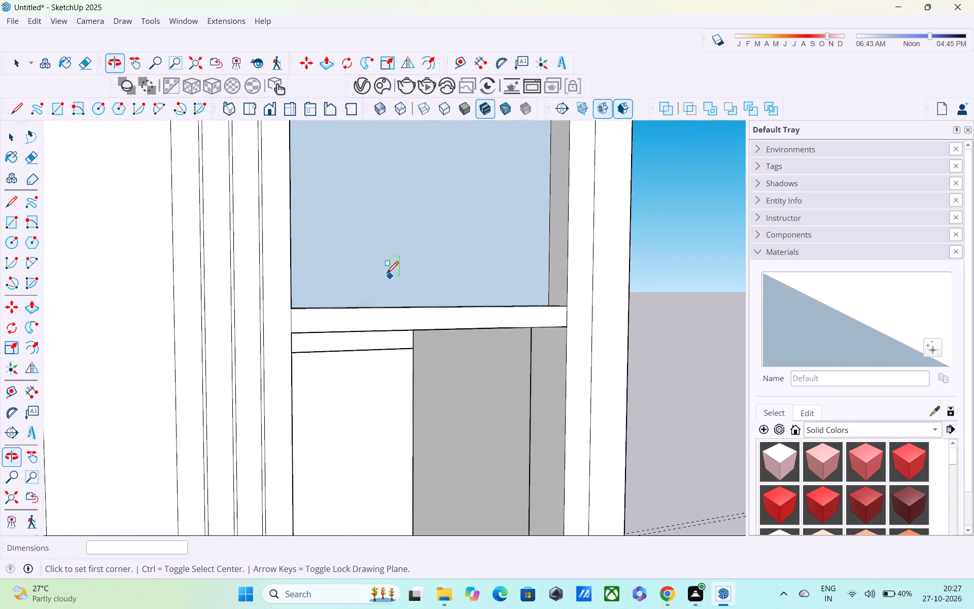
{"action": "scroll", "coordinate": [385, 274], "scroll_direction": "up", "scroll_amount": 1}
{"action": "scroll", "coordinate": [385, 274], "scroll_direction": "down", "scroll_amount": 8}
{"action": "scroll", "coordinate": [393, 291], "scroll_direction": "up", "scroll_amount": 1}
{"action": "middle_click_drag", "start_coordinate": [396, 329], "coordinate": [485, 204]}
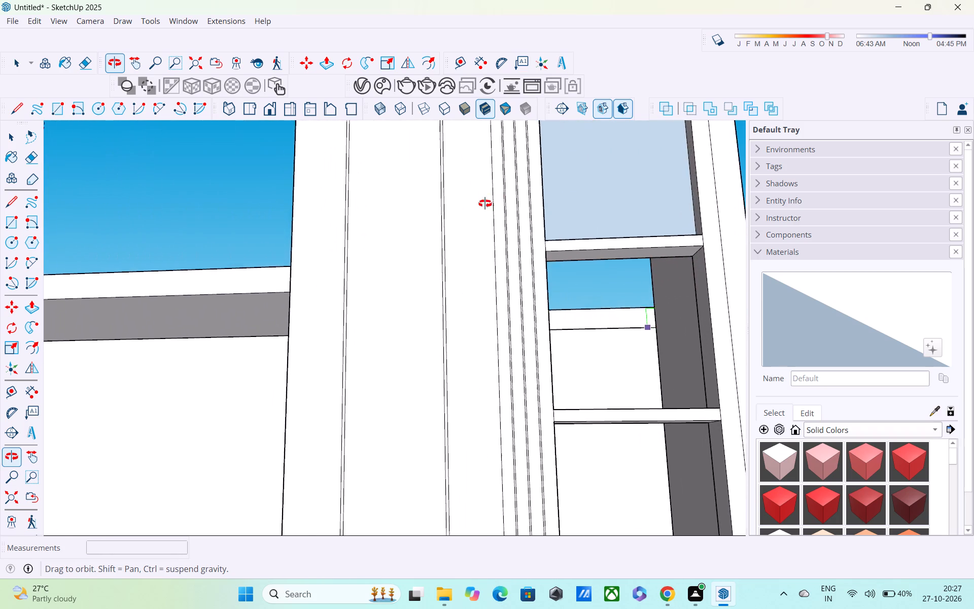
{"action": "middle_click_drag", "start_coordinate": [485, 204], "coordinate": [269, 218]}
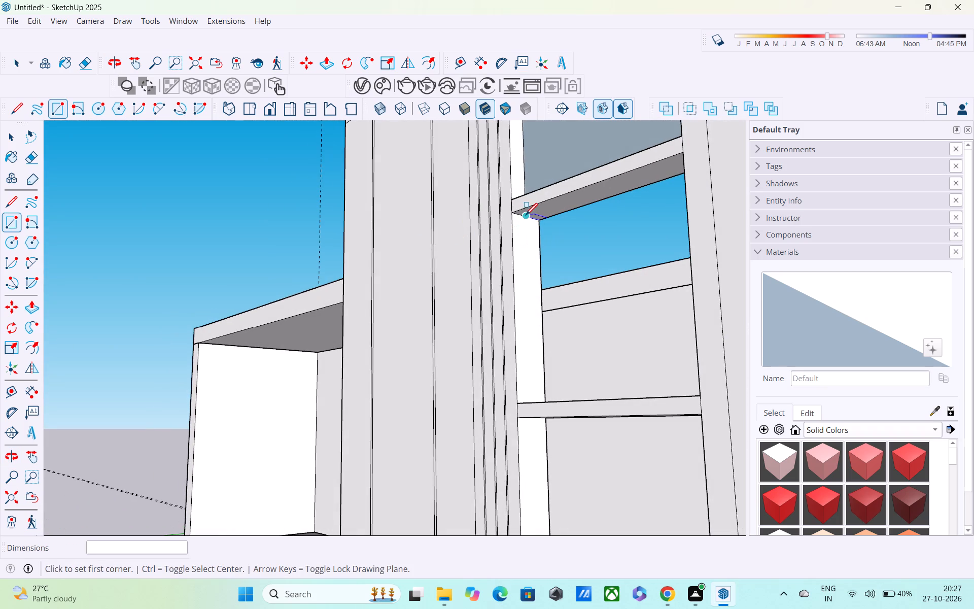
{"action": "left_click", "coordinate": [528, 219]}
{"action": "middle_click_drag", "start_coordinate": [574, 323], "coordinate": [382, 217], "text": "shift"}
{"action": "middle_click_drag", "start_coordinate": [395, 241], "coordinate": [413, 256]}
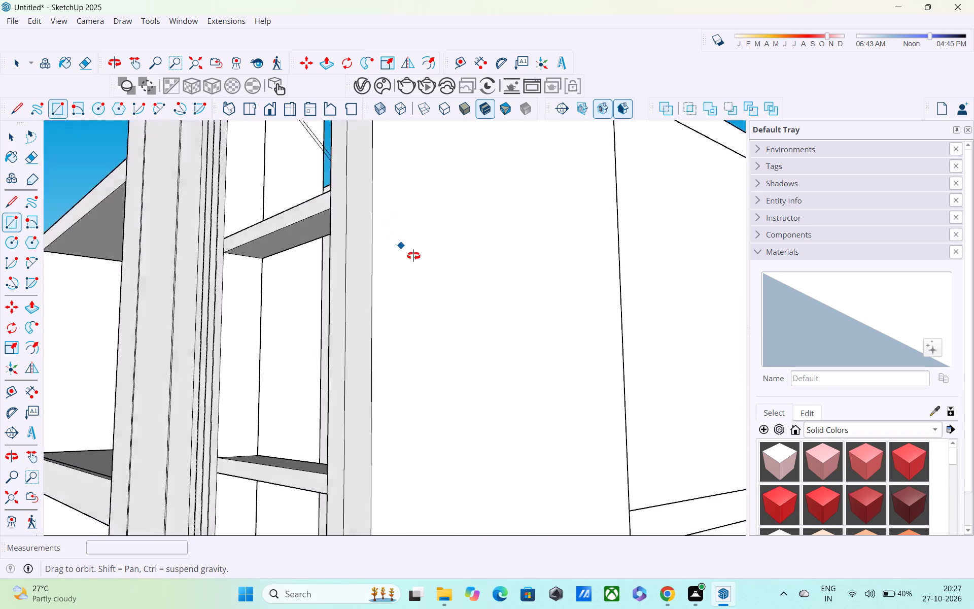
{"action": "middle_click_drag", "start_coordinate": [413, 256], "coordinate": [837, 408]}
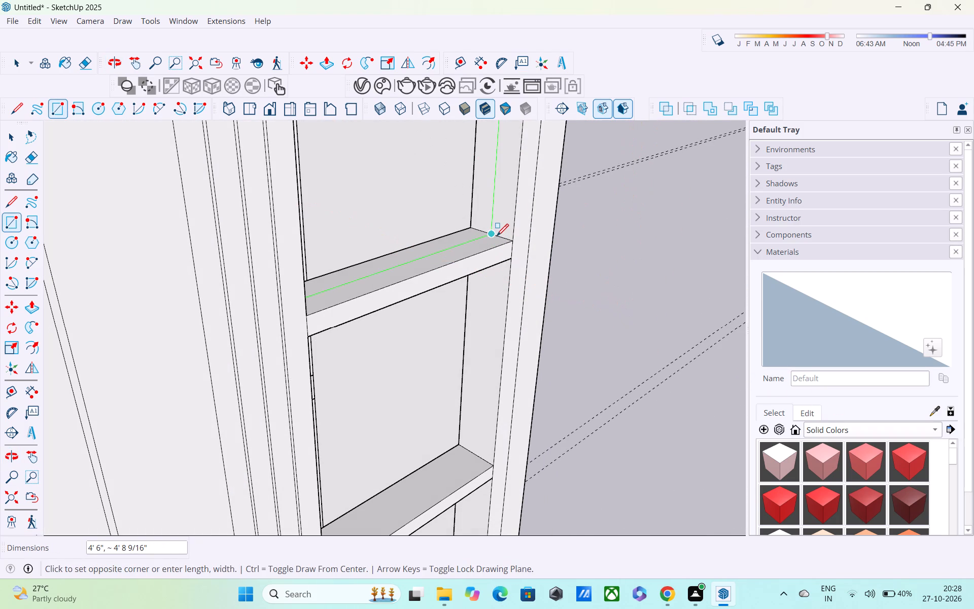
{"action": "left_click", "coordinate": [497, 237]}
Draw an upright rectangle filling the third opening, from the depth midpoint of its upper corner to that of the opposite lower corner.
{"action": "middle_click_drag", "start_coordinate": [509, 287], "coordinate": [521, 156]}
{"action": "middle_click_drag", "start_coordinate": [517, 302], "coordinate": [204, 224]}
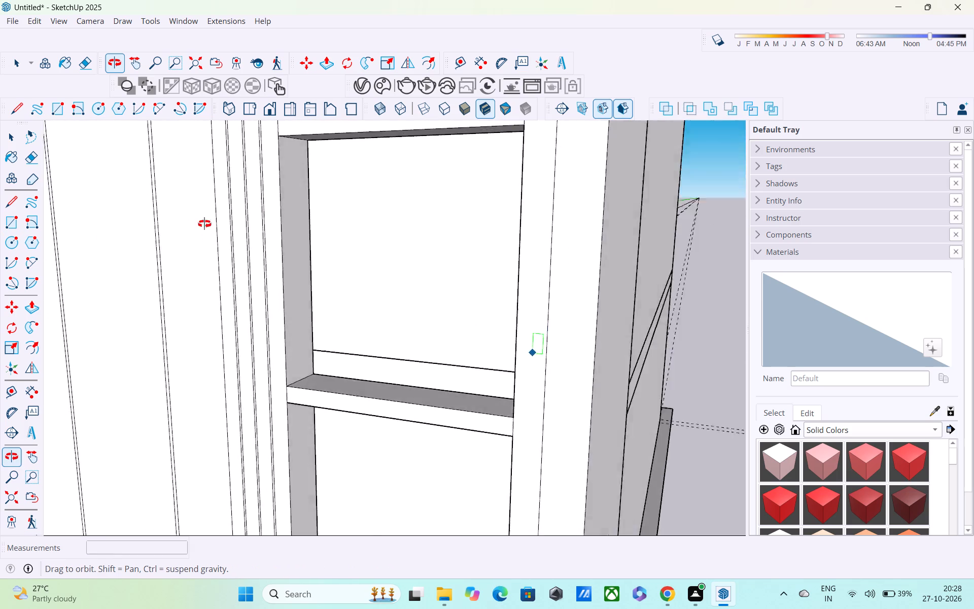
{"action": "middle_click_drag", "start_coordinate": [204, 224], "coordinate": [188, 159]}
{"action": "middle_click_drag", "start_coordinate": [309, 186], "coordinate": [338, 304], "text": "shift"}
{"action": "middle_click_drag", "start_coordinate": [341, 297], "coordinate": [317, 284]}
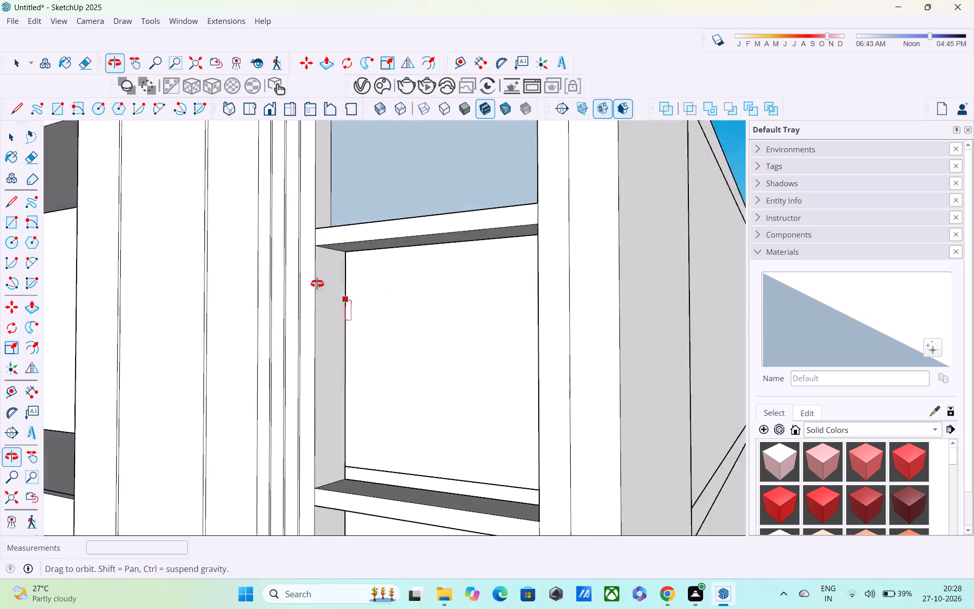
{"action": "middle_click_drag", "start_coordinate": [317, 284], "coordinate": [264, 220]}
{"action": "scroll", "coordinate": [354, 255], "scroll_direction": "up", "scroll_amount": 5}
{"action": "left_click", "coordinate": [342, 282]}
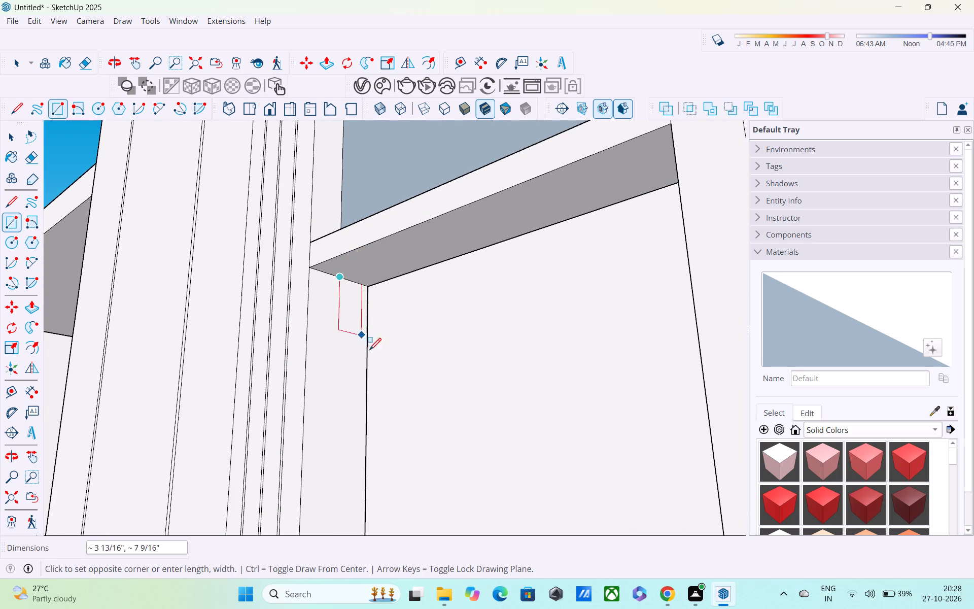
{"action": "middle_click_drag", "start_coordinate": [402, 438], "coordinate": [402, 363], "text": "shift"}
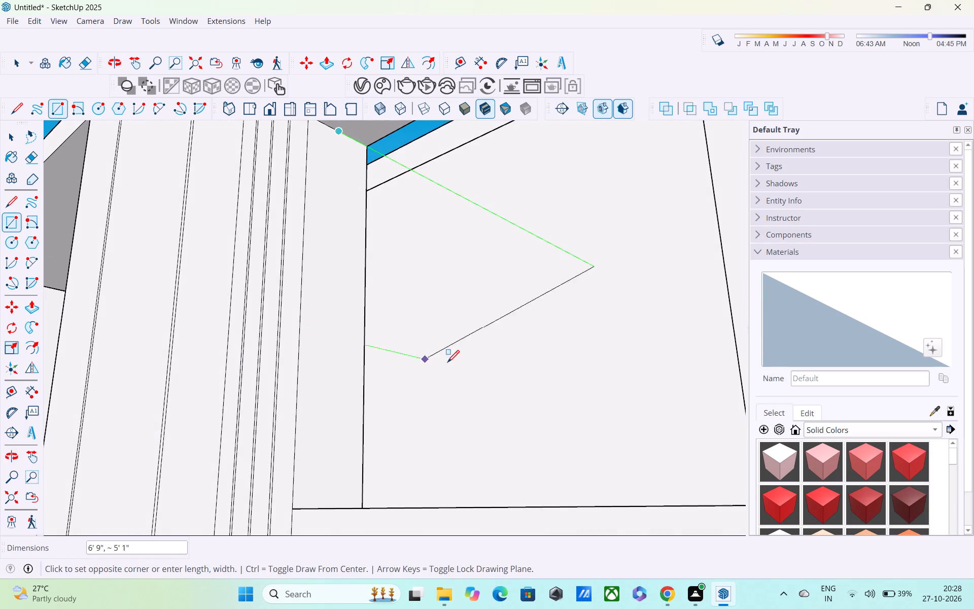
{"action": "middle_click_drag", "start_coordinate": [618, 427], "coordinate": [451, 314], "text": "shift"}
{"action": "middle_click_drag", "start_coordinate": [236, 139], "coordinate": [608, 328]}
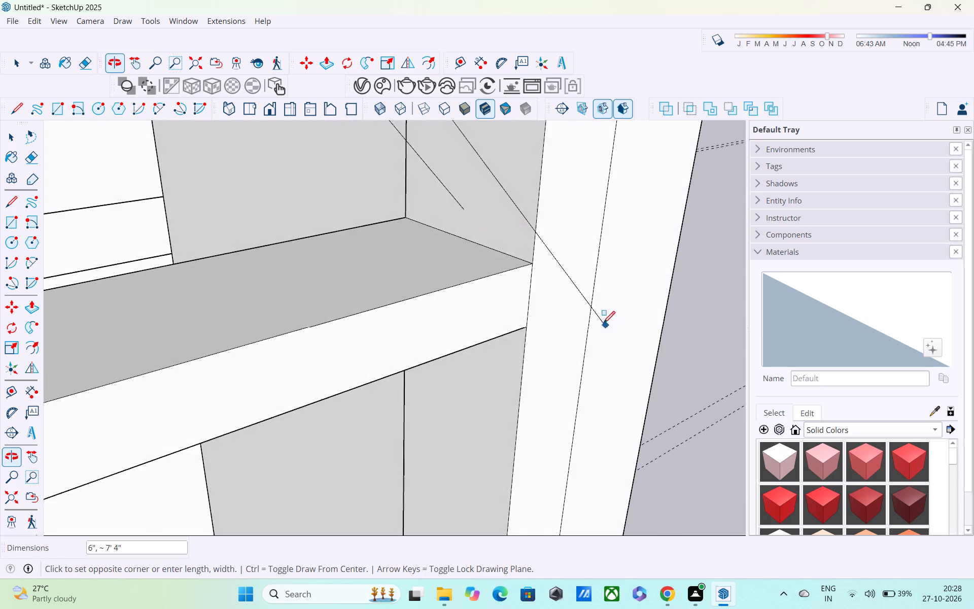
{"action": "scroll", "coordinate": [497, 251], "scroll_direction": "up", "scroll_amount": 4}
{"action": "left_click", "coordinate": [444, 229]}
Draw an upright rectangle about 4' 6" by 4' 8 9/16" filling the fourth opening, between the depth midpoints of its opposite corners.
{"action": "scroll", "coordinate": [456, 298], "scroll_direction": "down", "scroll_amount": 4, "text": "shift"}
{"action": "middle_click_drag", "start_coordinate": [460, 294], "coordinate": [554, 113], "text": "shift"}
{"action": "scroll", "coordinate": [562, 126], "scroll_direction": "up", "scroll_amount": 1}
{"action": "scroll", "coordinate": [562, 130], "scroll_direction": "down", "scroll_amount": 7}
{"action": "scroll", "coordinate": [570, 219], "scroll_direction": "up", "scroll_amount": 1}
{"action": "middle_click_drag", "start_coordinate": [570, 219], "coordinate": [442, 129]}
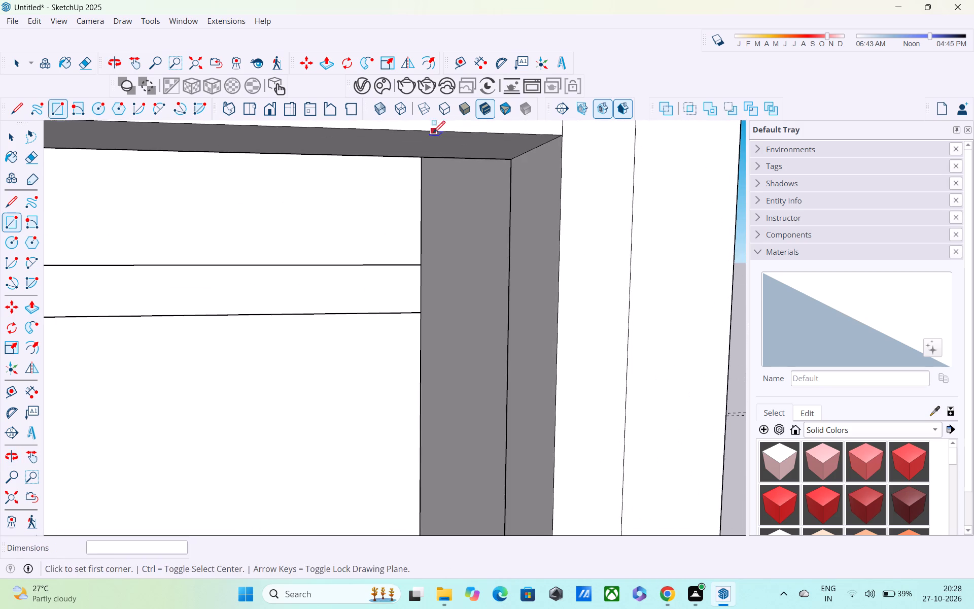
{"action": "scroll", "coordinate": [437, 151], "scroll_direction": "down", "scroll_amount": 1, "text": "shift"}
{"action": "middle_click_drag", "start_coordinate": [466, 184], "coordinate": [632, 191], "text": "shift"}
{"action": "middle_click_drag", "start_coordinate": [589, 225], "coordinate": [276, 219]}
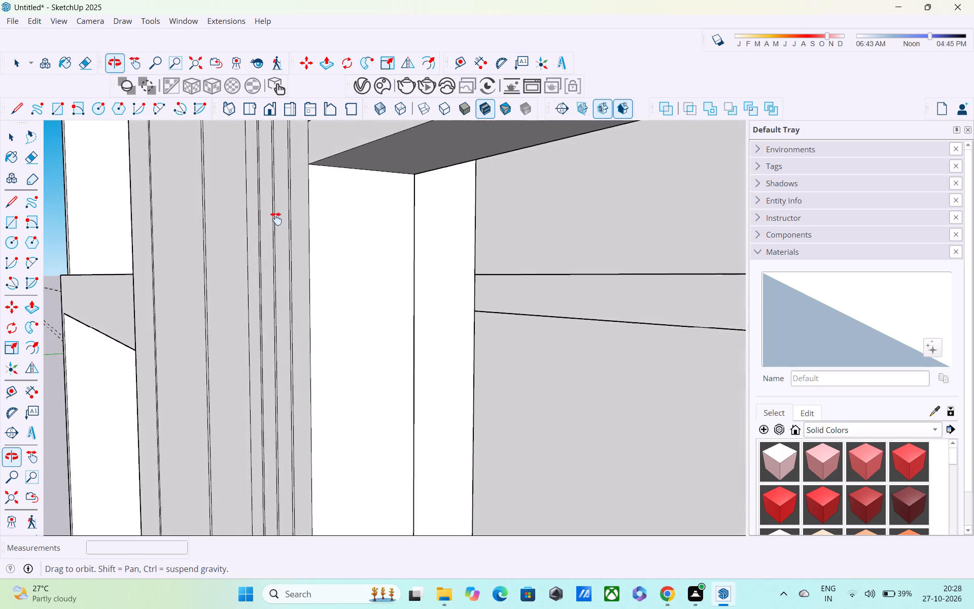
{"action": "middle_click_drag", "start_coordinate": [276, 219], "coordinate": [225, 148]}
{"action": "middle_click_drag", "start_coordinate": [266, 167], "coordinate": [318, 330], "text": "shift"}
{"action": "scroll", "coordinate": [341, 285], "scroll_direction": "up", "scroll_amount": 3}
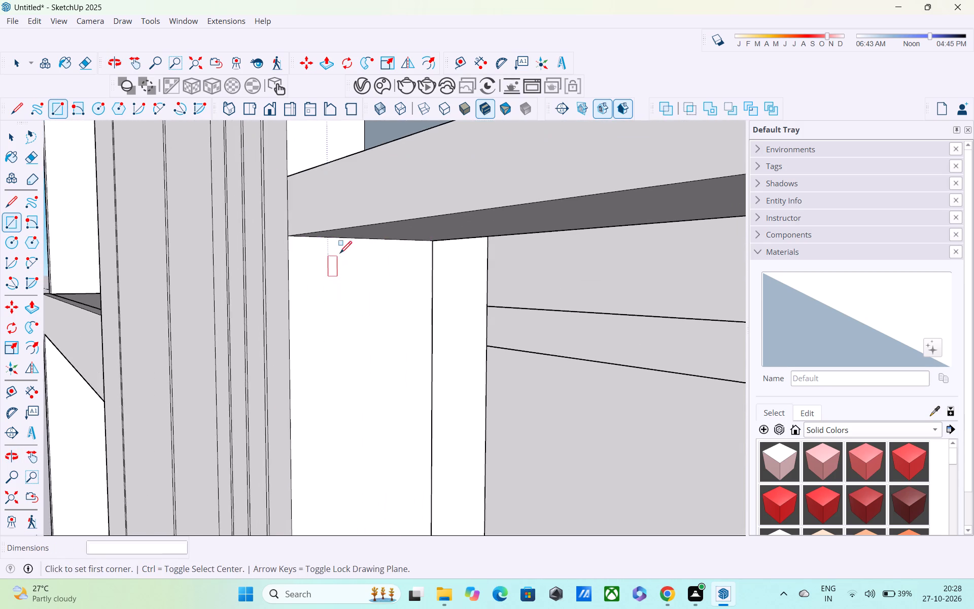
{"action": "middle_click_drag", "start_coordinate": [338, 252], "coordinate": [291, 186]}
{"action": "left_click", "coordinate": [367, 249]}
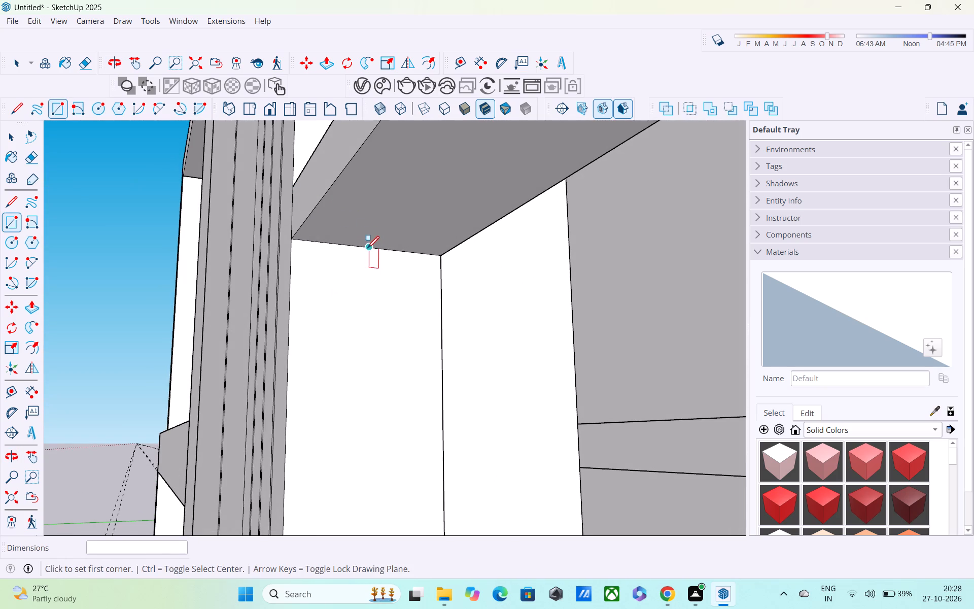
{"action": "middle_click_drag", "start_coordinate": [433, 389], "coordinate": [299, 205], "text": "shift"}
{"action": "scroll", "coordinate": [298, 207], "scroll_direction": "up", "scroll_amount": 1}
{"action": "scroll", "coordinate": [298, 211], "scroll_direction": "down", "scroll_amount": 8}
{"action": "scroll", "coordinate": [361, 336], "scroll_direction": "down", "scroll_amount": 5}
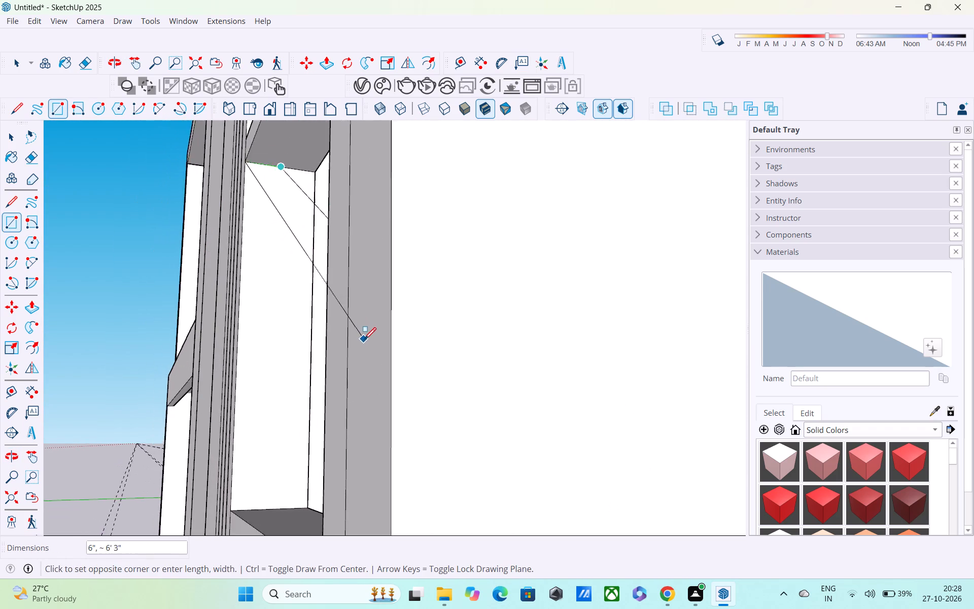
{"action": "middle_click_drag", "start_coordinate": [364, 341], "coordinate": [882, 282]}
{"action": "middle_click_drag", "start_coordinate": [395, 414], "coordinate": [424, 407]}
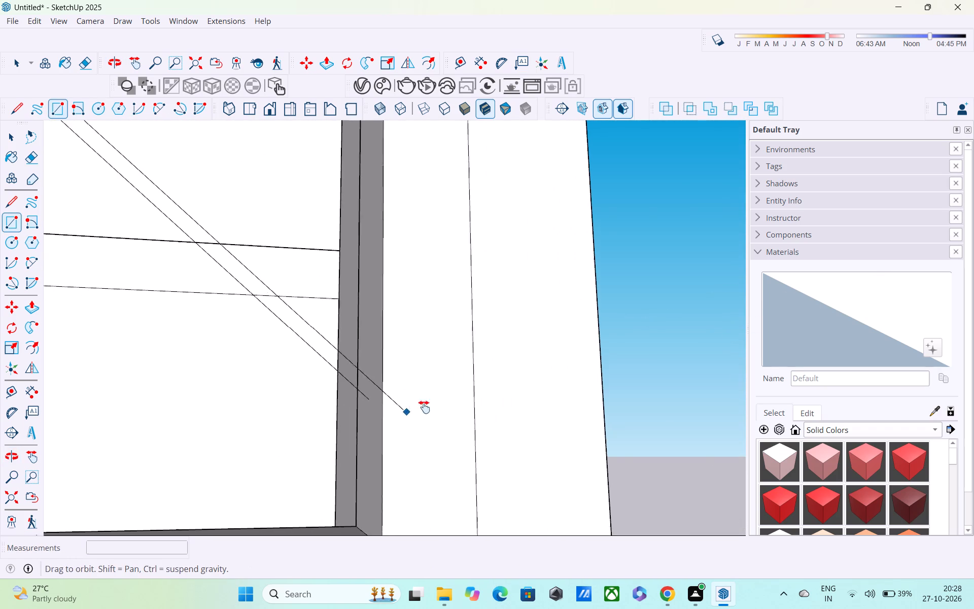
{"action": "middle_click_drag", "start_coordinate": [424, 407], "coordinate": [548, 308]}
{"action": "middle_click_drag", "start_coordinate": [475, 385], "coordinate": [591, 486]}
{"action": "scroll", "coordinate": [444, 431], "scroll_direction": "up", "scroll_amount": 2}
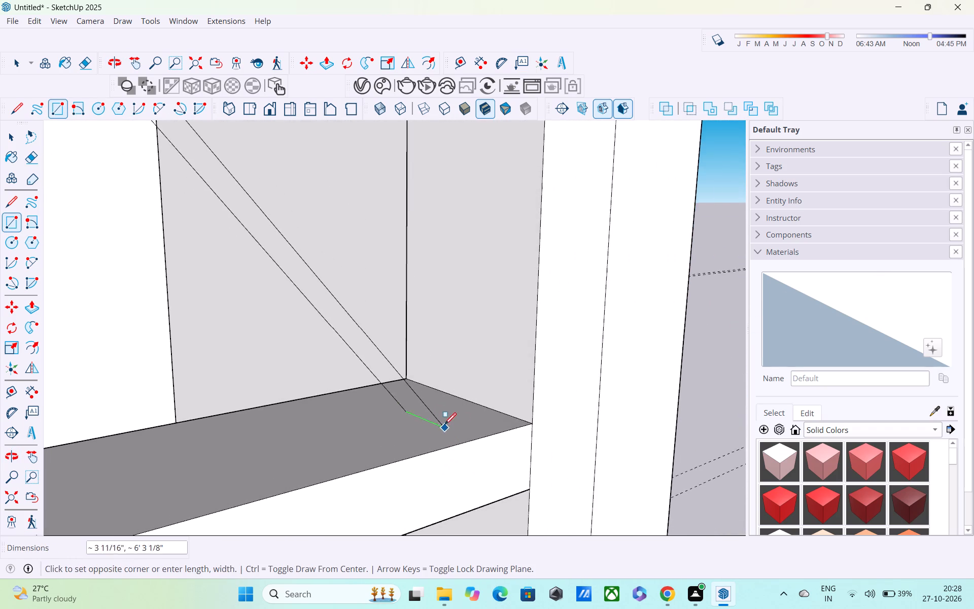
{"action": "scroll", "coordinate": [444, 426], "scroll_direction": "up", "scroll_amount": 1}
{"action": "left_click", "coordinate": [458, 397]}
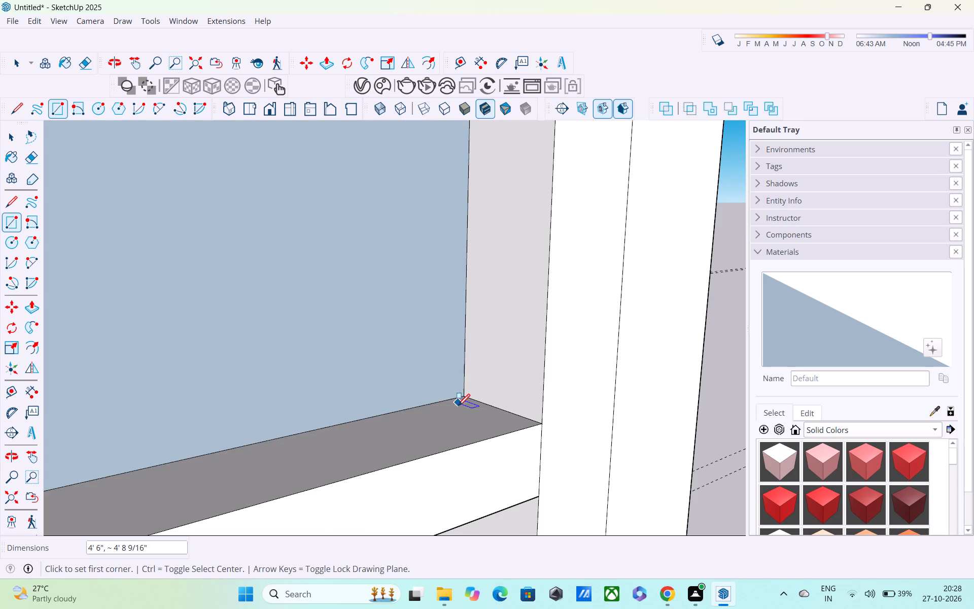
Draw an upright rectangle filling the bottom opening, from the depth midpoint of its upper corner to that of the opposite lower corner.
{"action": "scroll", "coordinate": [458, 408], "scroll_direction": "down", "scroll_amount": 7}
{"action": "middle_click_drag", "start_coordinate": [469, 465], "coordinate": [400, 213], "text": "shift"}
{"action": "scroll", "coordinate": [414, 240], "scroll_direction": "down", "scroll_amount": 6}
{"action": "middle_click_drag", "start_coordinate": [425, 303], "coordinate": [473, 278], "text": "shift"}
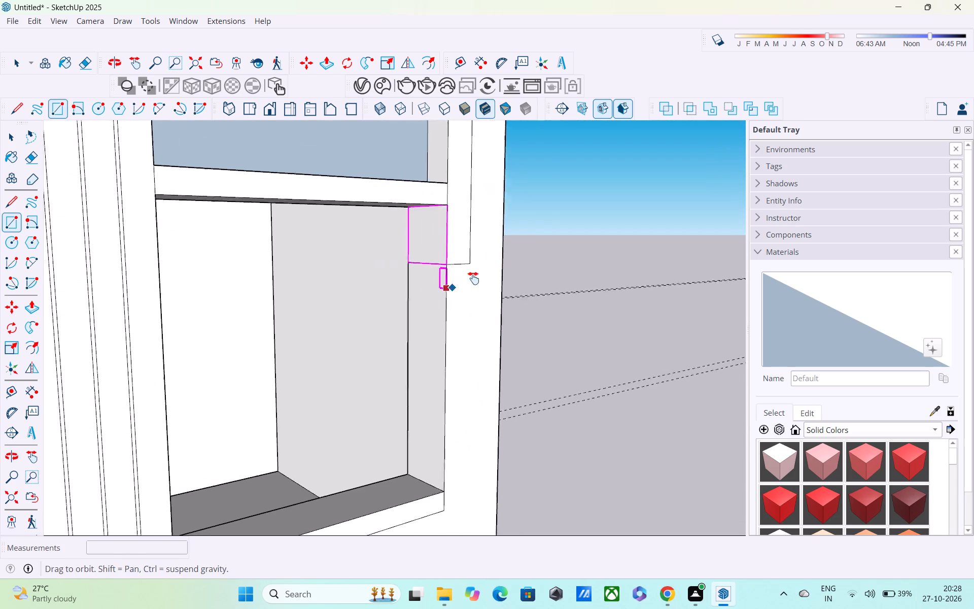
{"action": "middle_click_drag", "start_coordinate": [473, 278], "coordinate": [585, 209], "text": "shift"}
{"action": "scroll", "coordinate": [584, 239], "scroll_direction": "down", "scroll_amount": 1}
{"action": "middle_click_drag", "start_coordinate": [584, 239], "coordinate": [374, 226]}
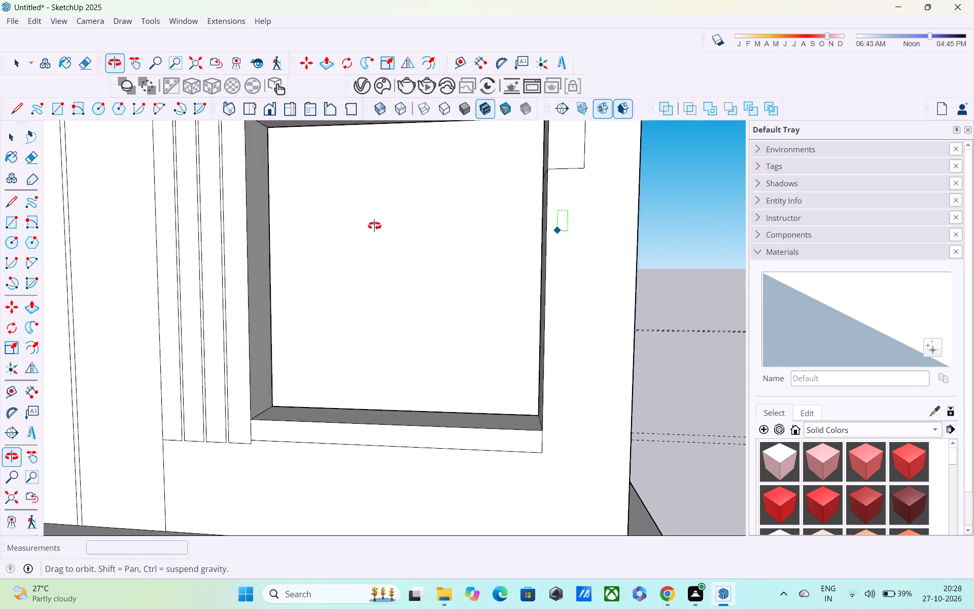
{"action": "middle_click_drag", "start_coordinate": [374, 226], "coordinate": [387, 278]}
{"action": "scroll", "coordinate": [333, 248], "scroll_direction": "up", "scroll_amount": 4}
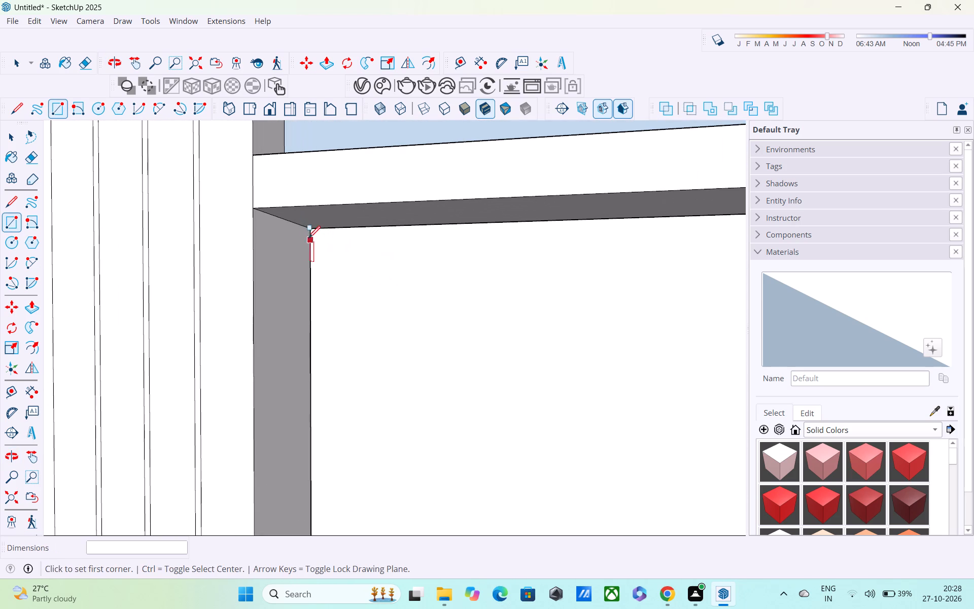
{"action": "left_click", "coordinate": [287, 224]}
{"action": "middle_click_drag", "start_coordinate": [332, 338], "coordinate": [154, 191]}
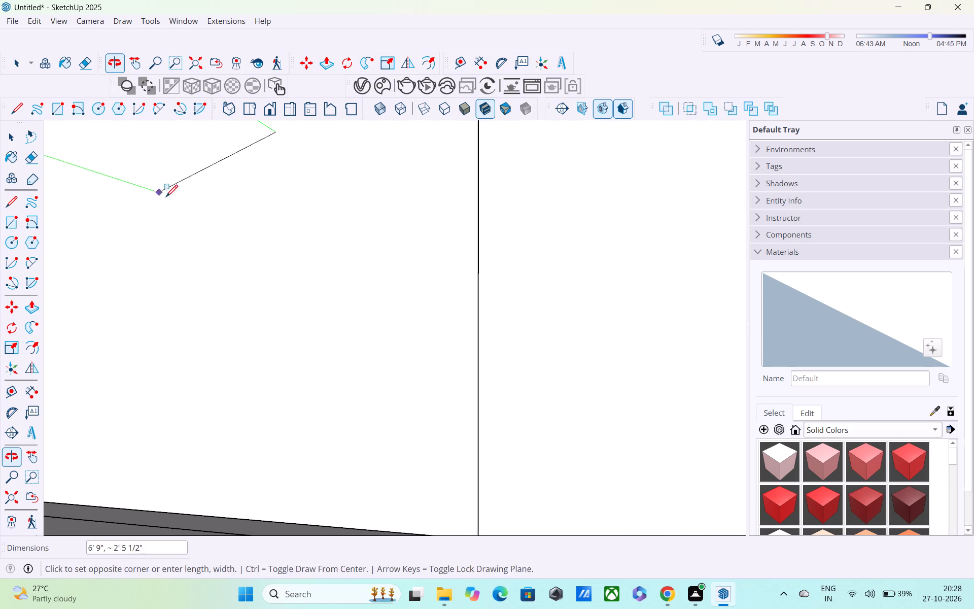
{"action": "scroll", "coordinate": [201, 240], "scroll_direction": "down", "scroll_amount": 4}
{"action": "middle_click_drag", "start_coordinate": [394, 363], "coordinate": [753, 350]}
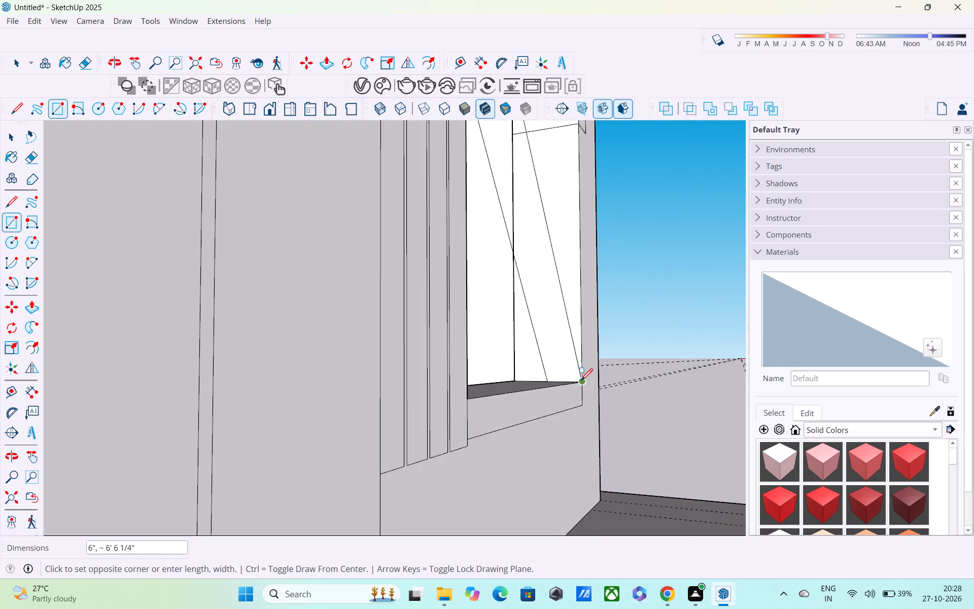
{"action": "scroll", "coordinate": [566, 369], "scroll_direction": "up", "scroll_amount": 5}
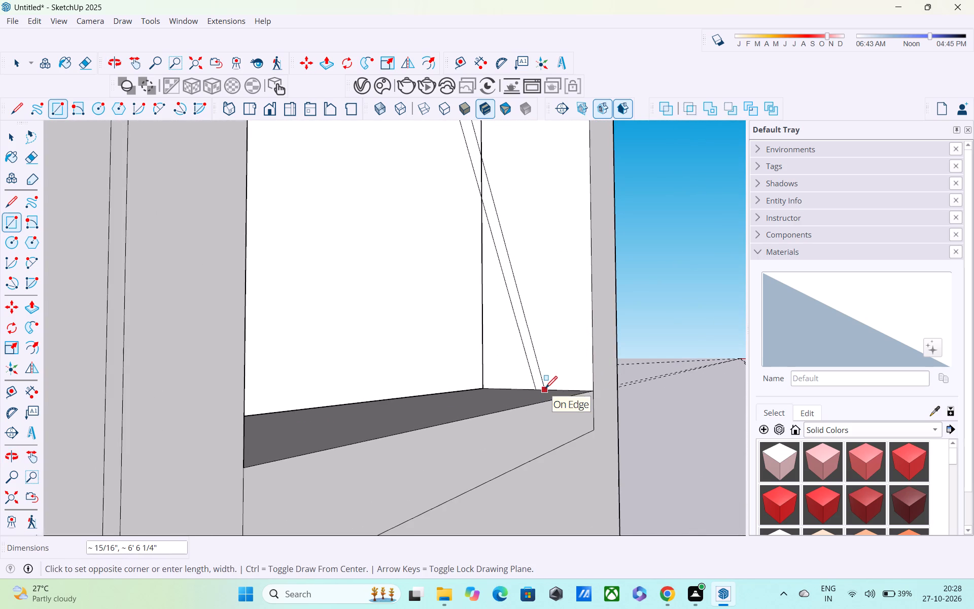
{"action": "left_click", "coordinate": [537, 389]}
Examine the column of filled openings and the surrounding strips on the extension front, up close and with the whole house in view.
{"action": "scroll", "coordinate": [543, 395], "scroll_direction": "down", "scroll_amount": 4}
{"action": "middle_click_drag", "start_coordinate": [551, 397], "coordinate": [379, 419]}
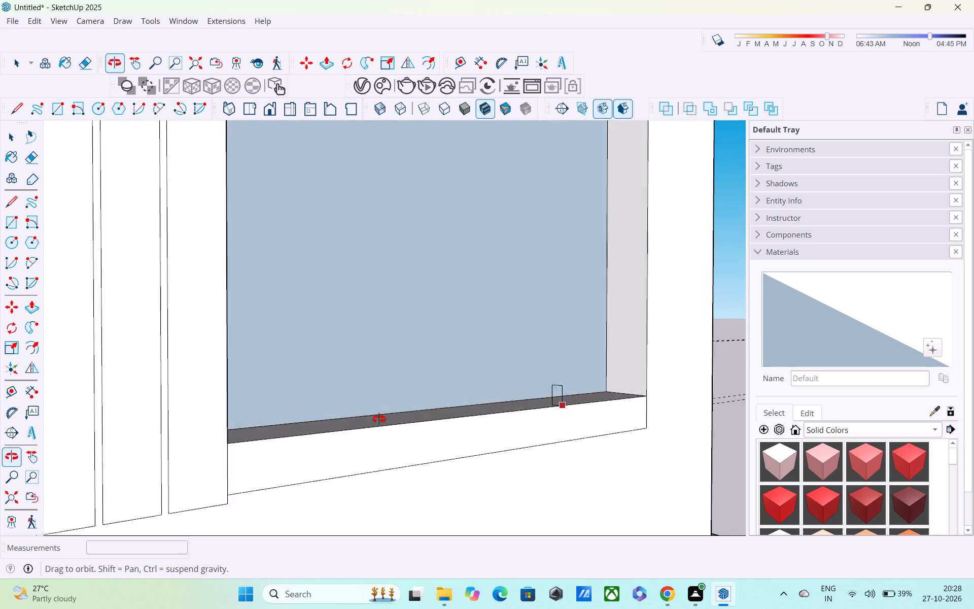
{"action": "middle_click_drag", "start_coordinate": [379, 419], "coordinate": [286, 417]}
{"action": "scroll", "coordinate": [282, 411], "scroll_direction": "down", "scroll_amount": 7}
{"action": "scroll", "coordinate": [213, 449], "scroll_direction": "down", "scroll_amount": 4}
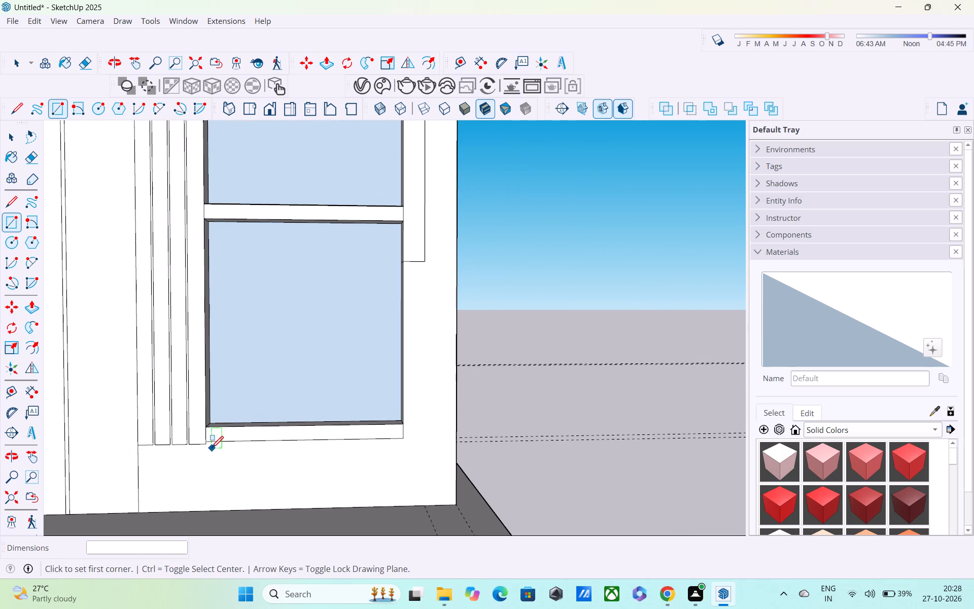
{"action": "key", "text": "space"}
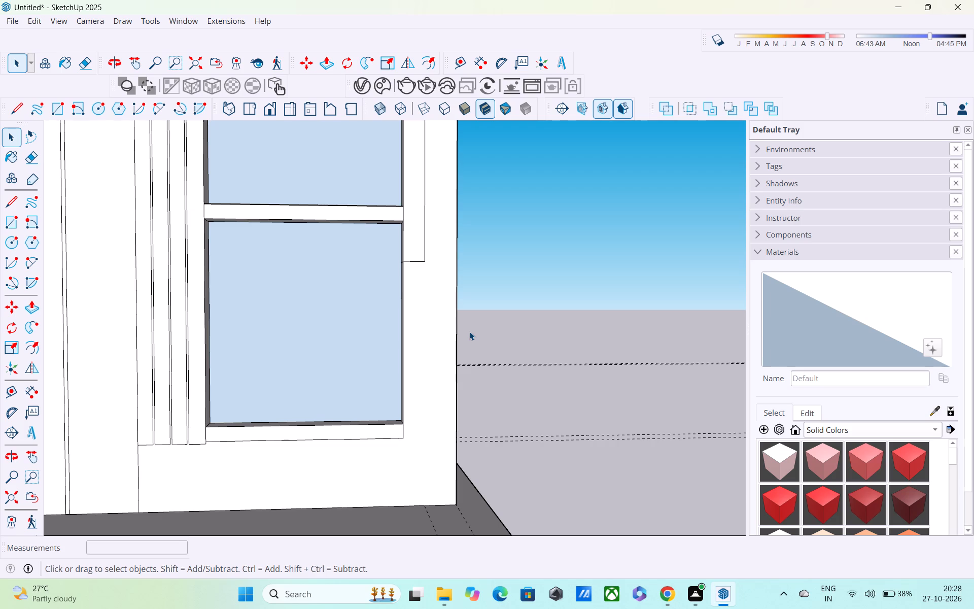
{"action": "scroll", "coordinate": [440, 329], "scroll_direction": "down", "scroll_amount": 4}
{"action": "scroll", "coordinate": [247, 439], "scroll_direction": "down", "scroll_amount": 1}
{"action": "middle_click_drag", "start_coordinate": [246, 440], "coordinate": [60, 404]}
{"action": "scroll", "coordinate": [238, 390], "scroll_direction": "up", "scroll_amount": 4}
{"action": "middle_click_drag", "start_coordinate": [295, 421], "coordinate": [327, 450]}
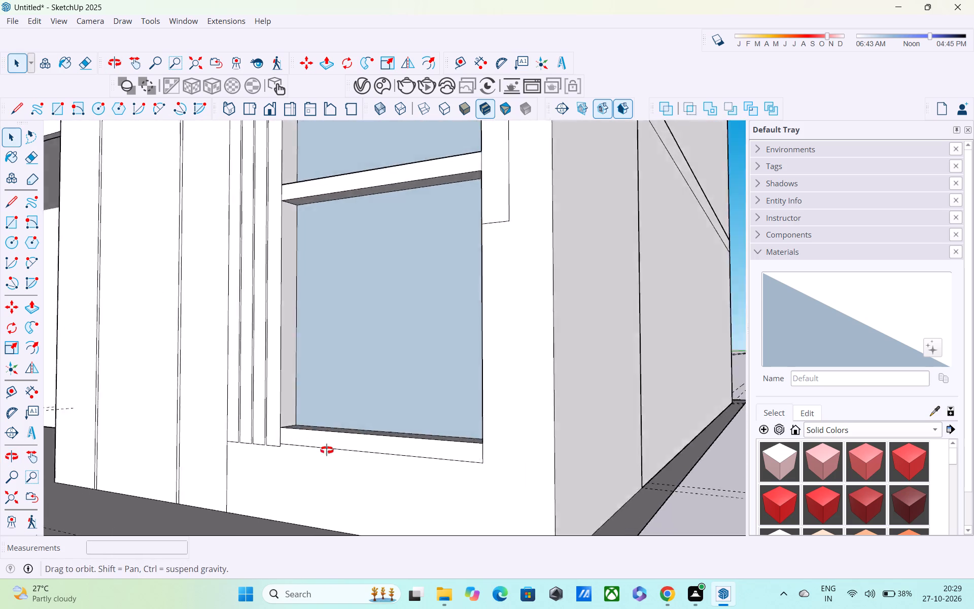
{"action": "middle_click_drag", "start_coordinate": [327, 450], "coordinate": [389, 477]}
{"action": "scroll", "coordinate": [283, 444], "scroll_direction": "down", "scroll_amount": 2}
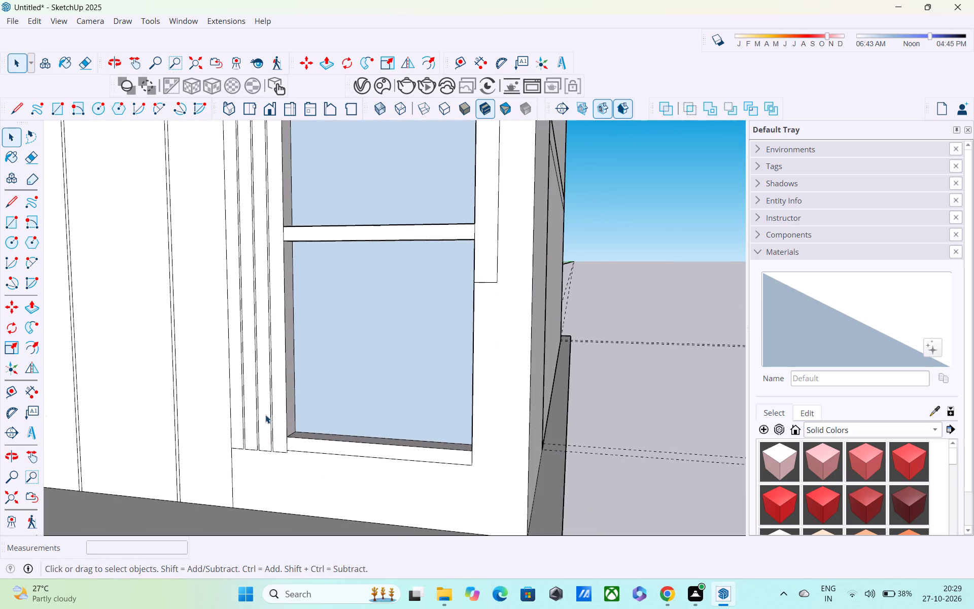
{"action": "scroll", "coordinate": [258, 409], "scroll_direction": "down", "scroll_amount": 2}
{"action": "middle_click_drag", "start_coordinate": [254, 405], "coordinate": [179, 365]}
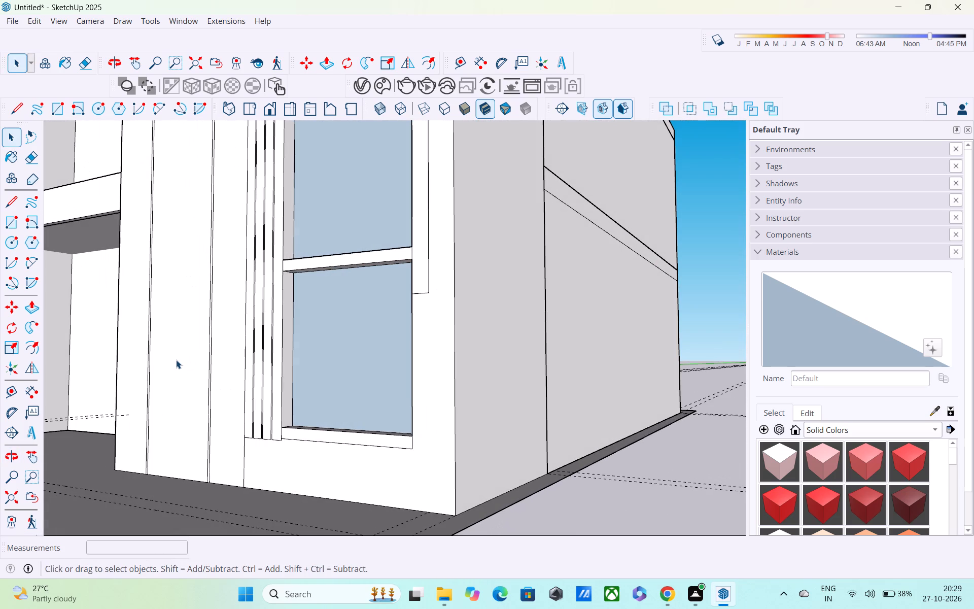
{"action": "middle_click_drag", "start_coordinate": [176, 359], "coordinate": [418, 346], "text": "shift"}
{"action": "scroll", "coordinate": [417, 343], "scroll_direction": "down", "scroll_amount": 2}
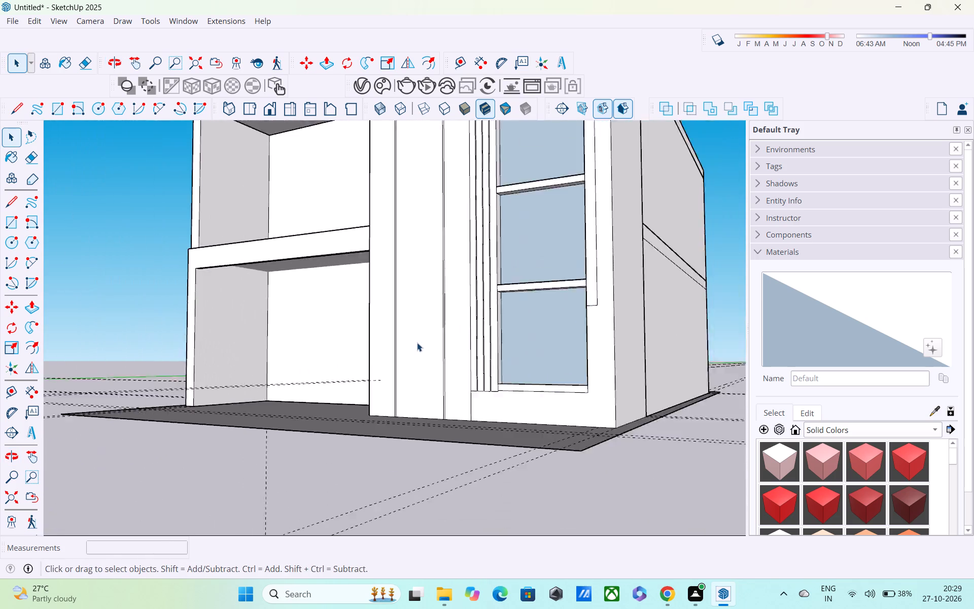
{"action": "scroll", "coordinate": [417, 343], "scroll_direction": "down", "scroll_amount": 5}
{"action": "middle_click_drag", "start_coordinate": [431, 352], "coordinate": [342, 389]}
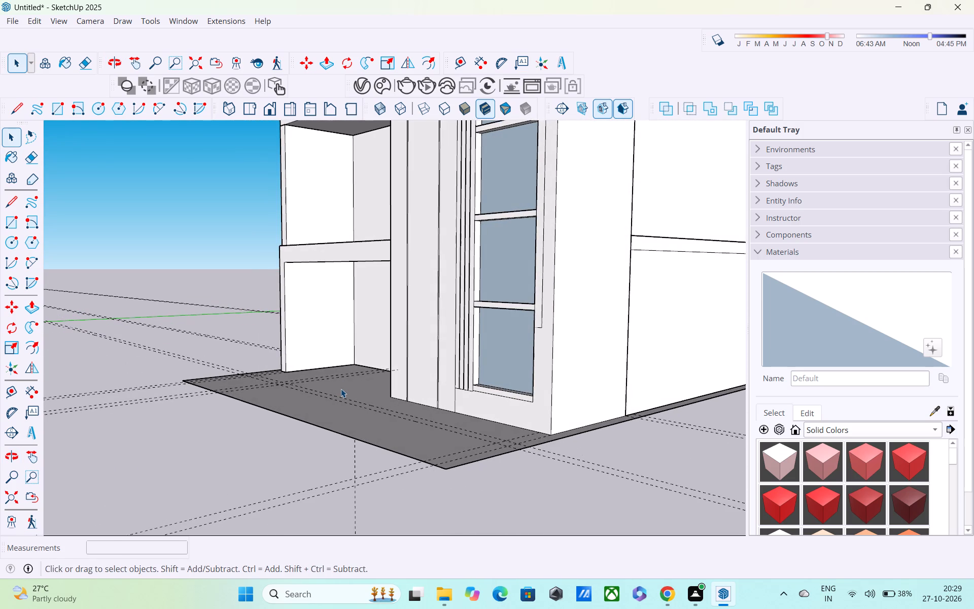
{"action": "middle_click_drag", "start_coordinate": [341, 389], "coordinate": [354, 525], "text": "shift"}
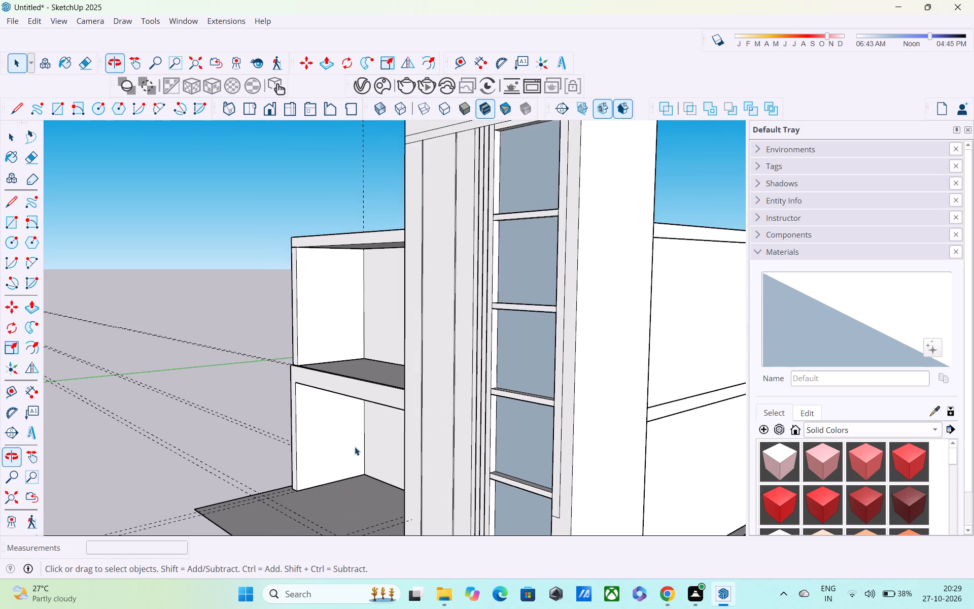
{"action": "scroll", "coordinate": [357, 432], "scroll_direction": "down", "scroll_amount": 4}
{"action": "middle_click_drag", "start_coordinate": [440, 417], "coordinate": [574, 424]}
{"action": "scroll", "coordinate": [448, 317], "scroll_direction": "up", "scroll_amount": 3}
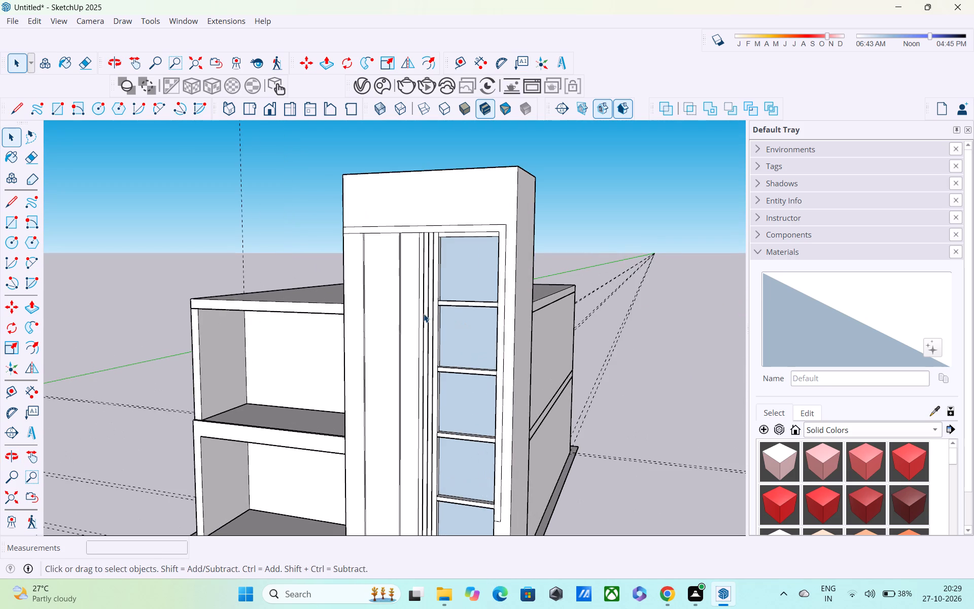
Start a Push/Pull on the thin border strip running across the top and down the side of the window column.
{"action": "middle_click_drag", "start_coordinate": [424, 317], "coordinate": [434, 479]}
{"action": "scroll", "coordinate": [408, 412], "scroll_direction": "down", "scroll_amount": 1}
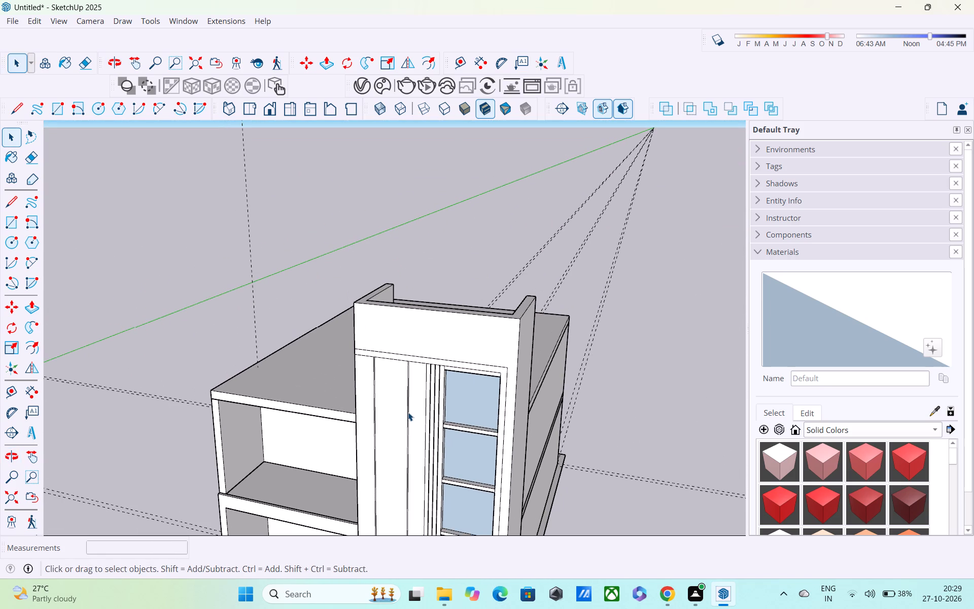
{"action": "key", "text": "p"}
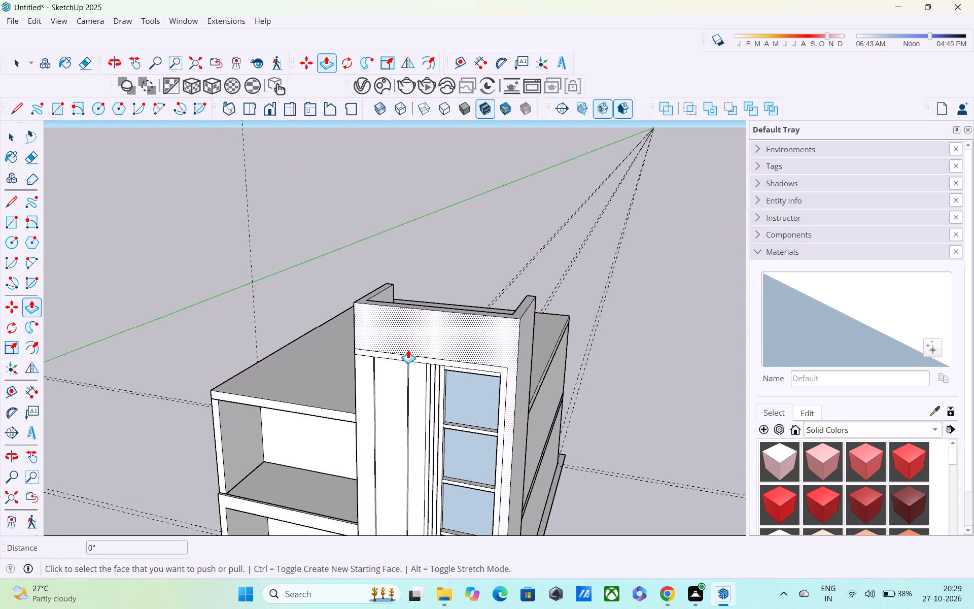
{"action": "left_click", "coordinate": [409, 360]}
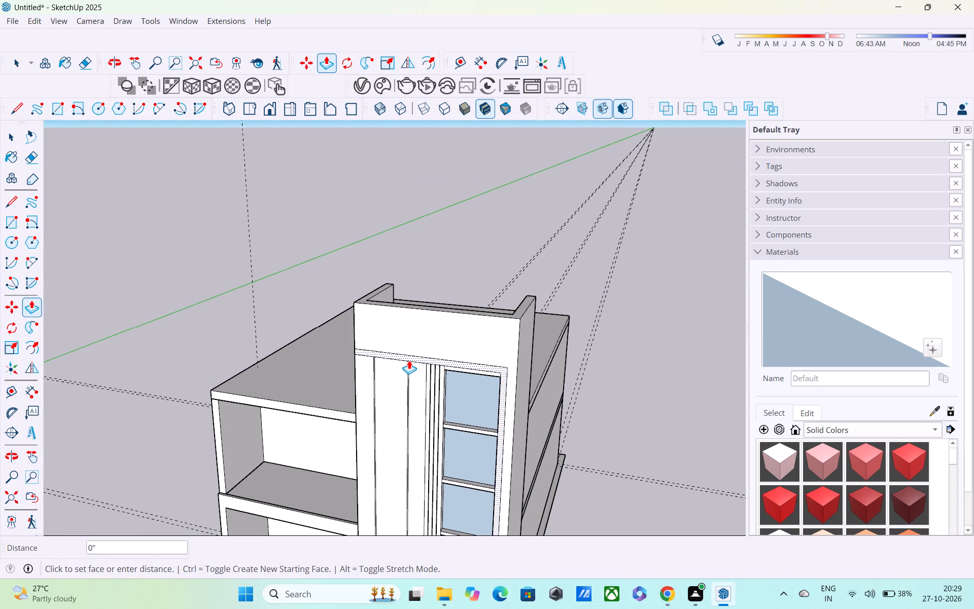
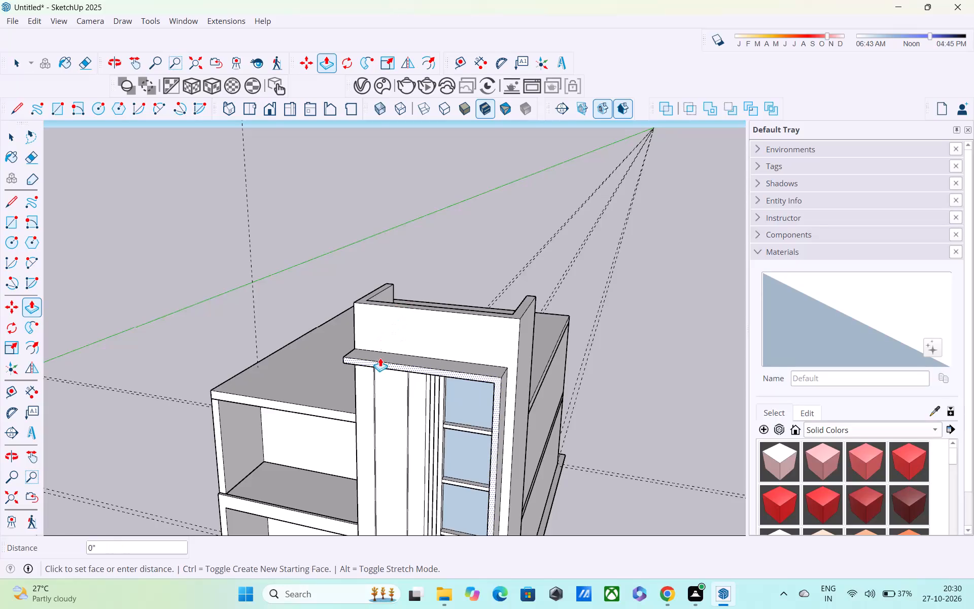
Push/Pull the L-shaped frame face above and beside the tower's tall window outward by 1.5'.
{"action": "middle_click_drag", "start_coordinate": [384, 370], "coordinate": [406, 335]}
{"action": "key", "text": "grave"}
{"action": "key", "text": "Escape"}
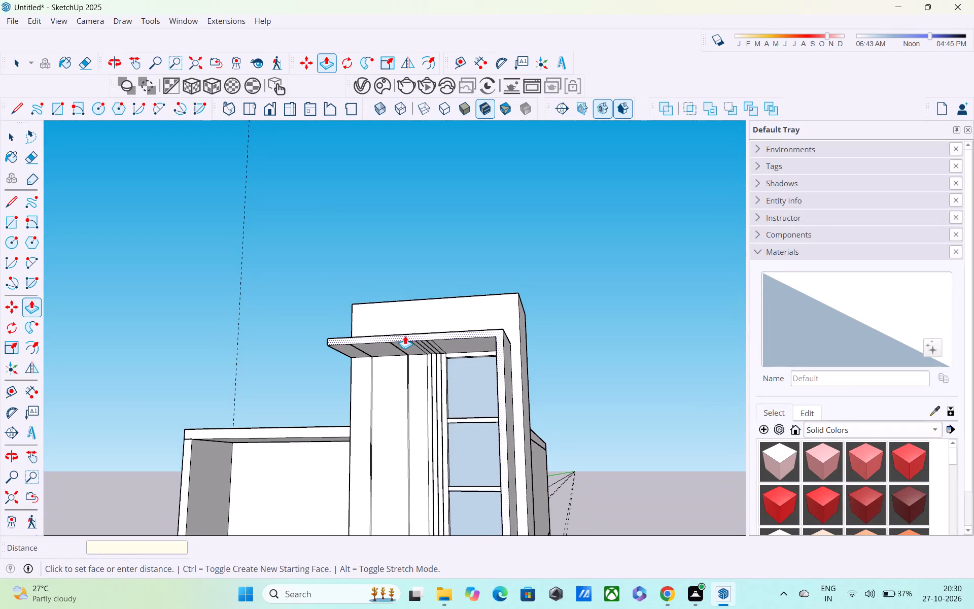
{"action": "key", "text": "Escape"}
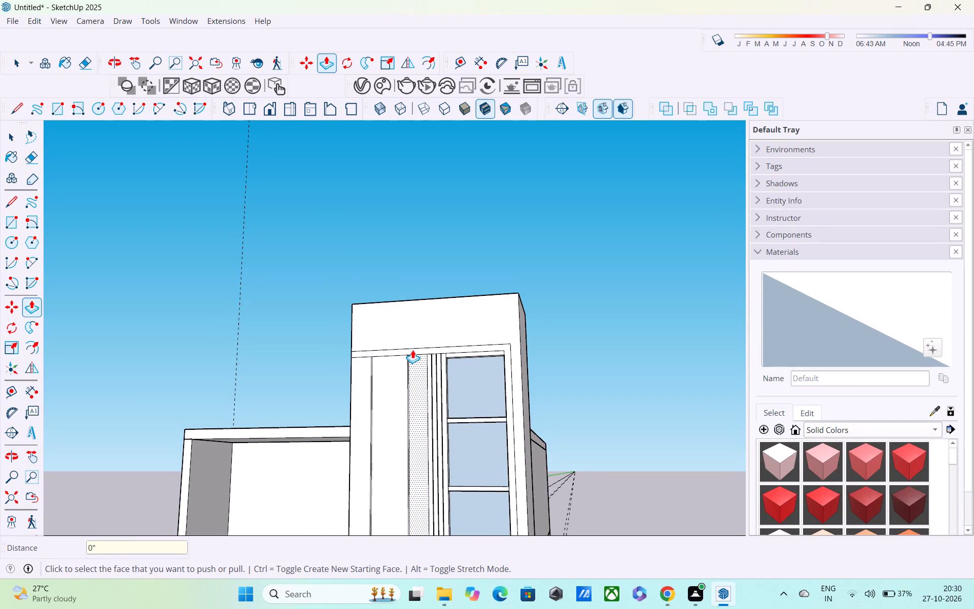
{"action": "scroll", "coordinate": [412, 350], "scroll_direction": "up", "scroll_amount": 2}
{"action": "left_click", "coordinate": [412, 350]}
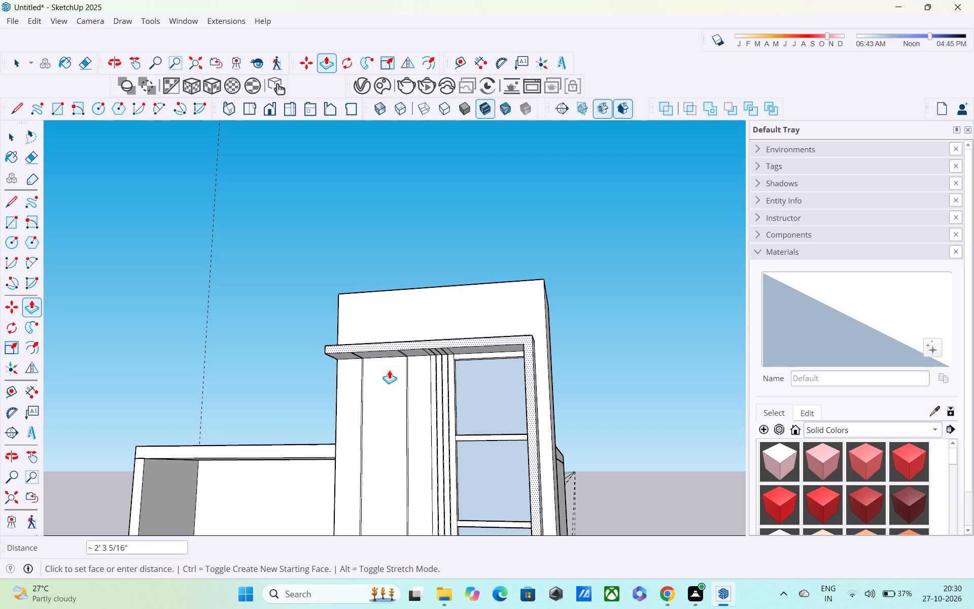
{"action": "key", "text": "1"}
{"action": "type", "text": ".5'"}
{"action": "key", "text": "Return"}
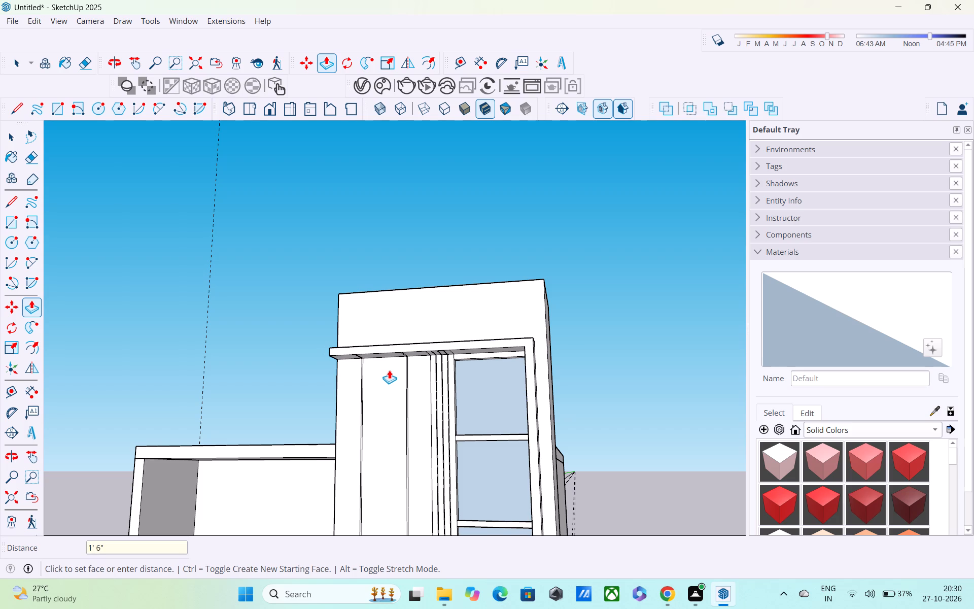
Erase the leftover groove edges running across the underside of the projecting band above the tower's vertical strips.
{"action": "scroll", "coordinate": [389, 324], "scroll_direction": "down", "scroll_amount": 3}
{"action": "middle_click_drag", "start_coordinate": [399, 376], "coordinate": [320, 166], "text": "shift"}
{"action": "scroll", "coordinate": [324, 189], "scroll_direction": "up", "scroll_amount": 1}
{"action": "scroll", "coordinate": [325, 191], "scroll_direction": "down", "scroll_amount": 5}
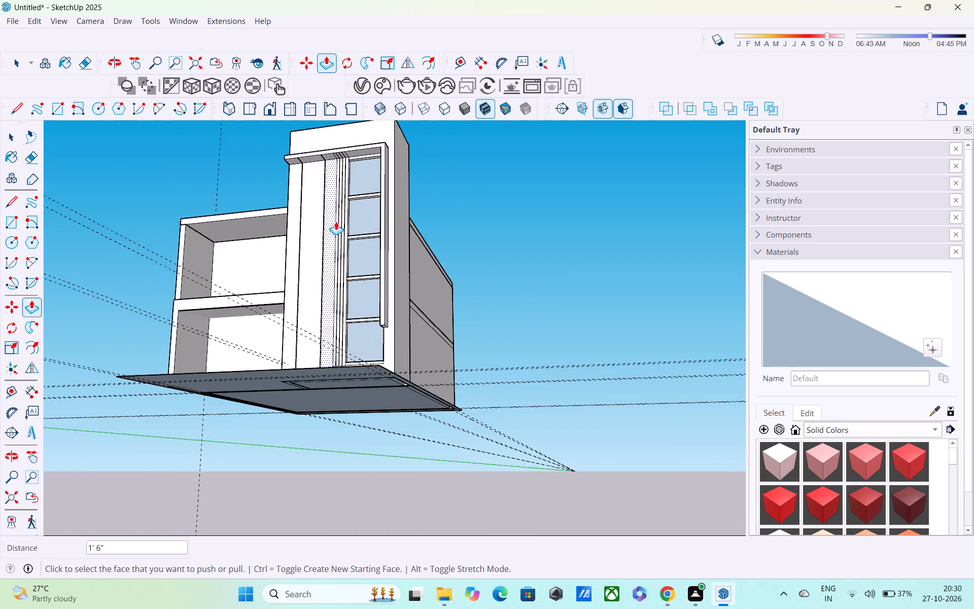
{"action": "middle_click_drag", "start_coordinate": [385, 276], "coordinate": [533, 453]}
{"action": "scroll", "coordinate": [200, 296], "scroll_direction": "up", "scroll_amount": 4}
{"action": "middle_click_drag", "start_coordinate": [322, 270], "coordinate": [295, 225]}
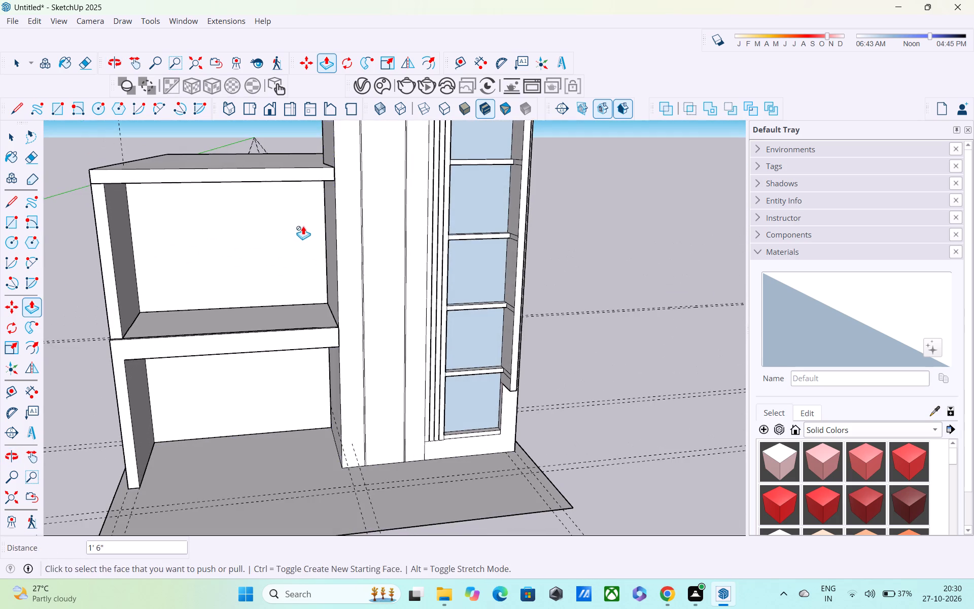
{"action": "middle_click_drag", "start_coordinate": [304, 226], "coordinate": [362, 387]}
{"action": "scroll", "coordinate": [362, 387], "scroll_direction": "up", "scroll_amount": 1}
{"action": "key", "text": "e"}
{"action": "scroll", "coordinate": [509, 287], "scroll_direction": "up", "scroll_amount": 4}
{"action": "middle_click_drag", "start_coordinate": [483, 267], "coordinate": [467, 236]}
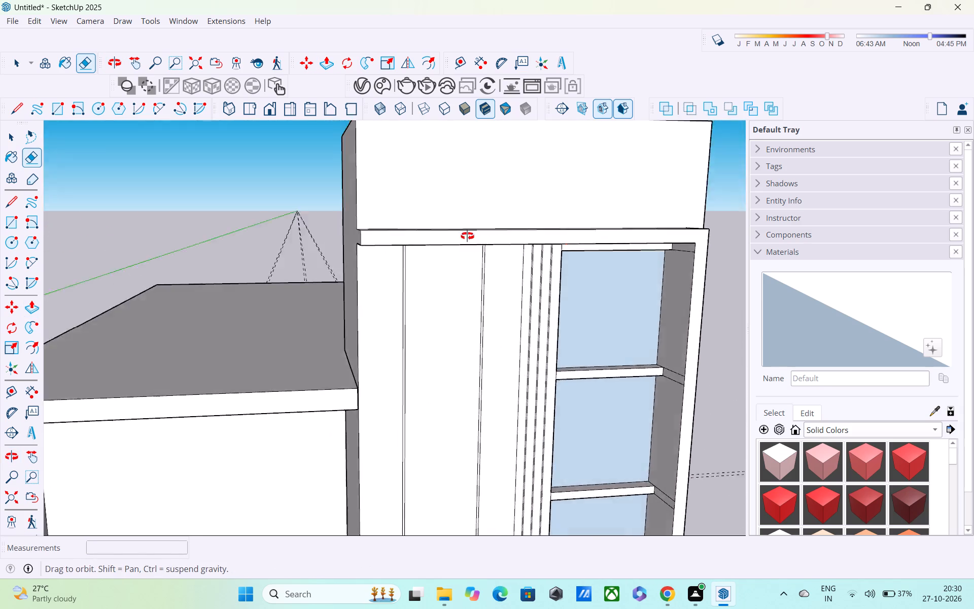
{"action": "middle_click_drag", "start_coordinate": [467, 236], "coordinate": [421, 56]}
{"action": "scroll", "coordinate": [423, 205], "scroll_direction": "up", "scroll_amount": 5}
{"action": "left_click_drag", "start_coordinate": [372, 244], "coordinate": [386, 244]}
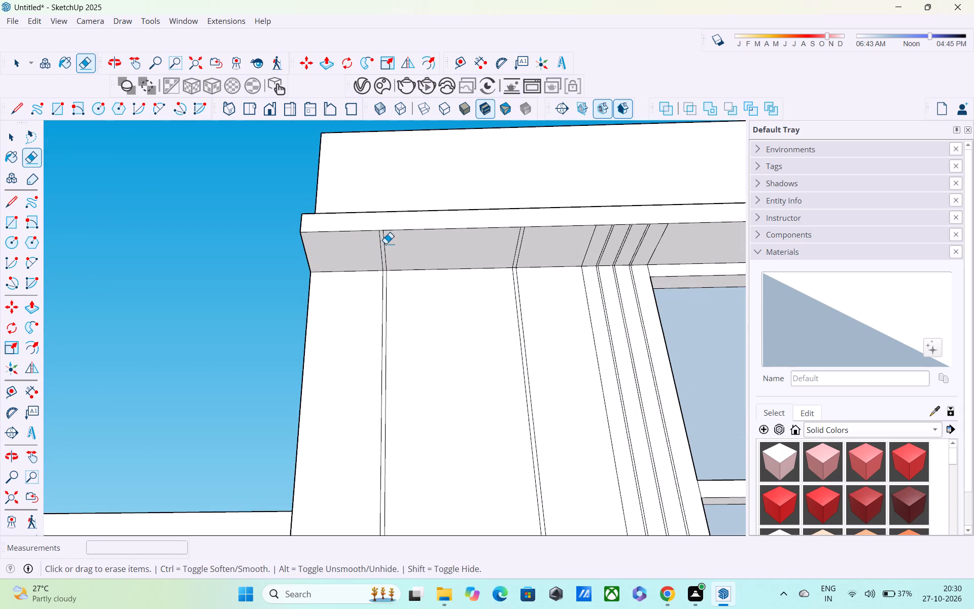
{"action": "left_click_drag", "start_coordinate": [386, 244], "coordinate": [674, 236]}
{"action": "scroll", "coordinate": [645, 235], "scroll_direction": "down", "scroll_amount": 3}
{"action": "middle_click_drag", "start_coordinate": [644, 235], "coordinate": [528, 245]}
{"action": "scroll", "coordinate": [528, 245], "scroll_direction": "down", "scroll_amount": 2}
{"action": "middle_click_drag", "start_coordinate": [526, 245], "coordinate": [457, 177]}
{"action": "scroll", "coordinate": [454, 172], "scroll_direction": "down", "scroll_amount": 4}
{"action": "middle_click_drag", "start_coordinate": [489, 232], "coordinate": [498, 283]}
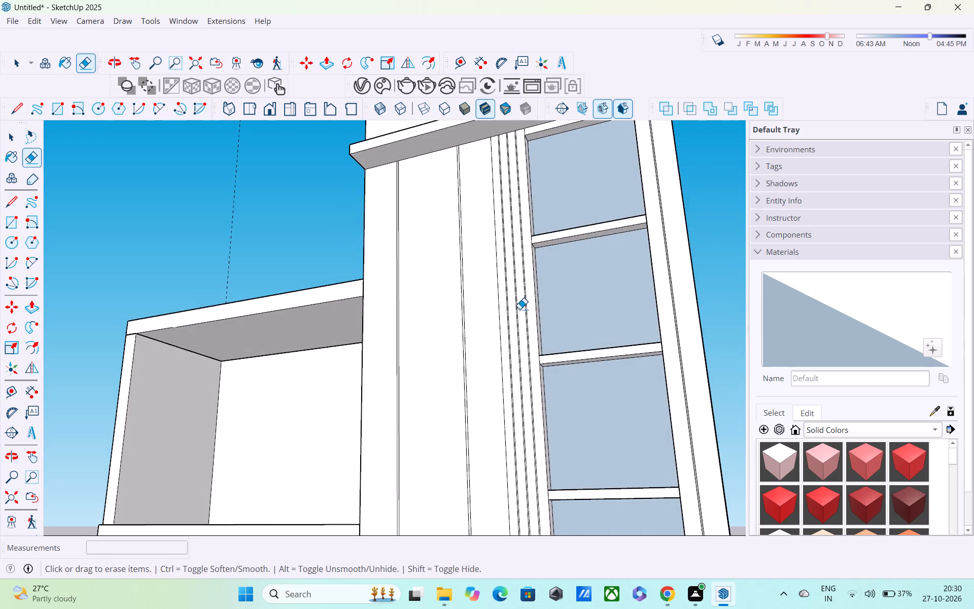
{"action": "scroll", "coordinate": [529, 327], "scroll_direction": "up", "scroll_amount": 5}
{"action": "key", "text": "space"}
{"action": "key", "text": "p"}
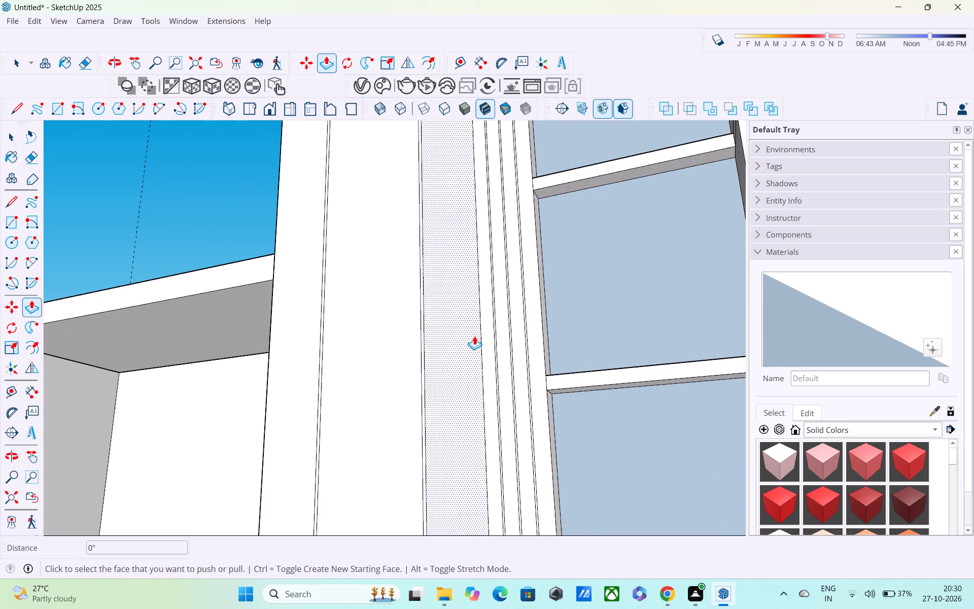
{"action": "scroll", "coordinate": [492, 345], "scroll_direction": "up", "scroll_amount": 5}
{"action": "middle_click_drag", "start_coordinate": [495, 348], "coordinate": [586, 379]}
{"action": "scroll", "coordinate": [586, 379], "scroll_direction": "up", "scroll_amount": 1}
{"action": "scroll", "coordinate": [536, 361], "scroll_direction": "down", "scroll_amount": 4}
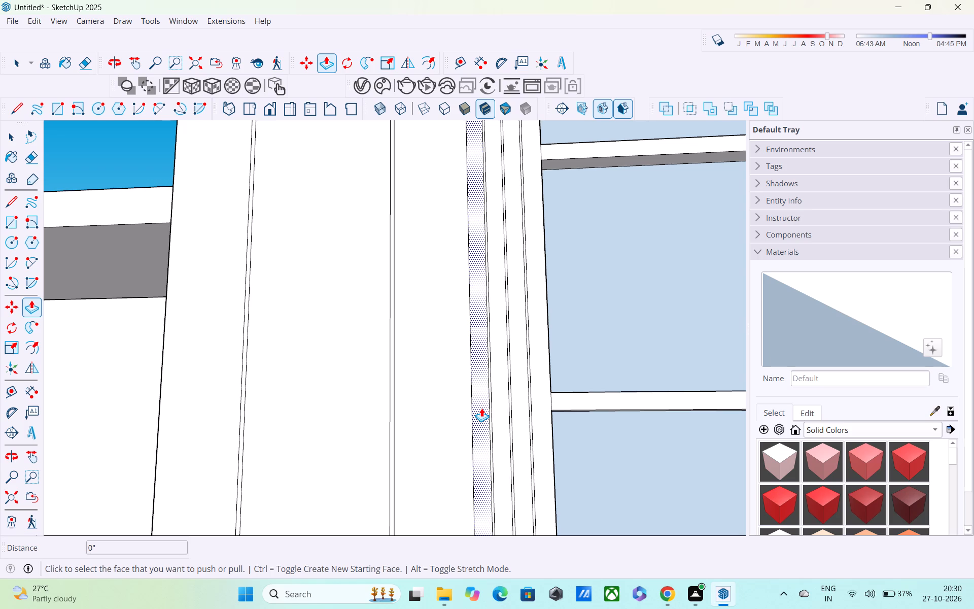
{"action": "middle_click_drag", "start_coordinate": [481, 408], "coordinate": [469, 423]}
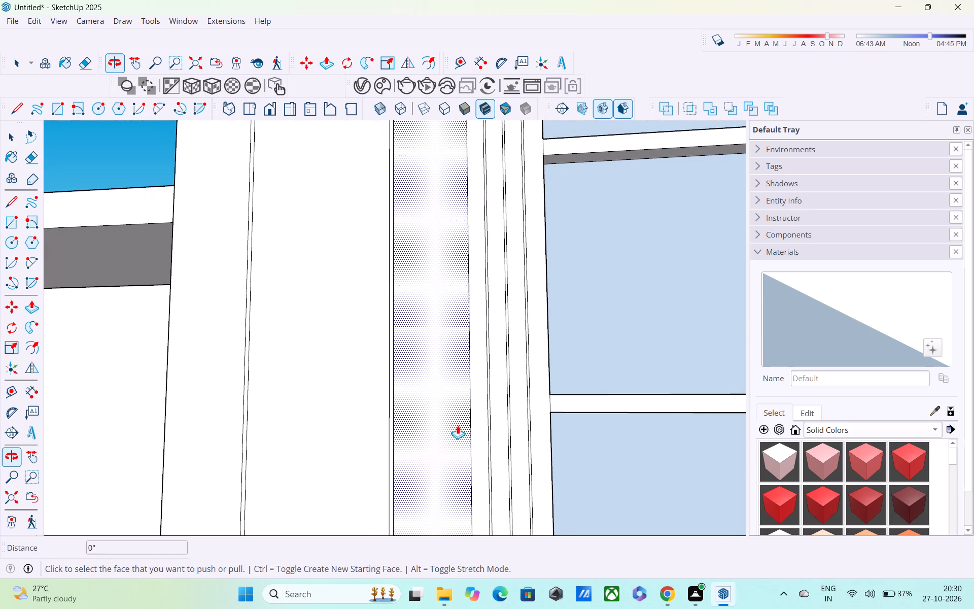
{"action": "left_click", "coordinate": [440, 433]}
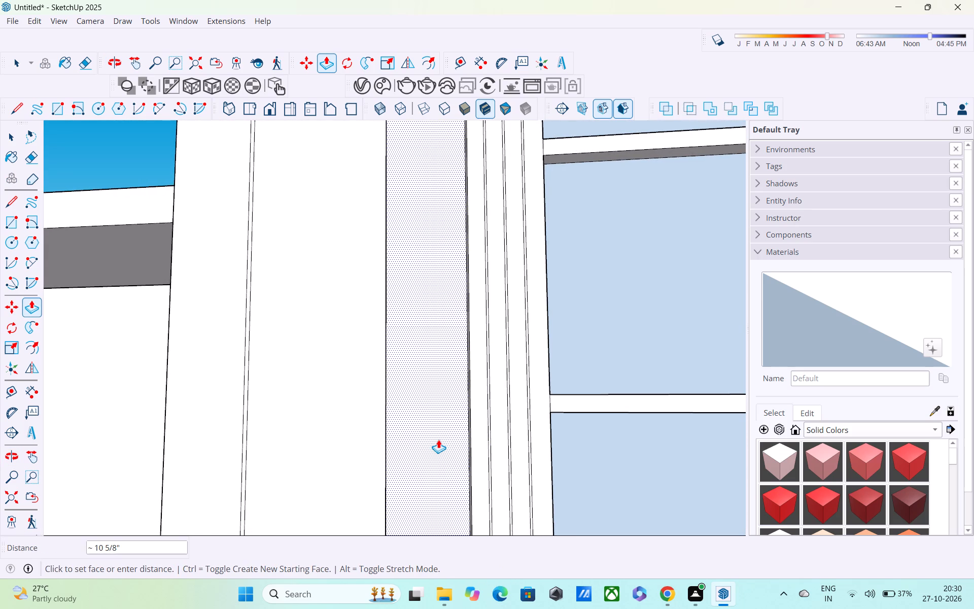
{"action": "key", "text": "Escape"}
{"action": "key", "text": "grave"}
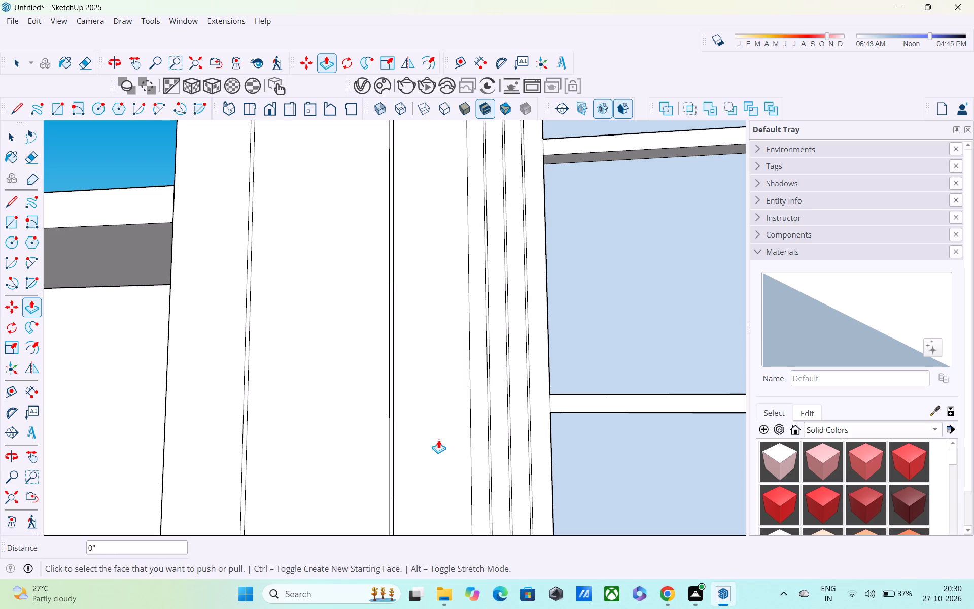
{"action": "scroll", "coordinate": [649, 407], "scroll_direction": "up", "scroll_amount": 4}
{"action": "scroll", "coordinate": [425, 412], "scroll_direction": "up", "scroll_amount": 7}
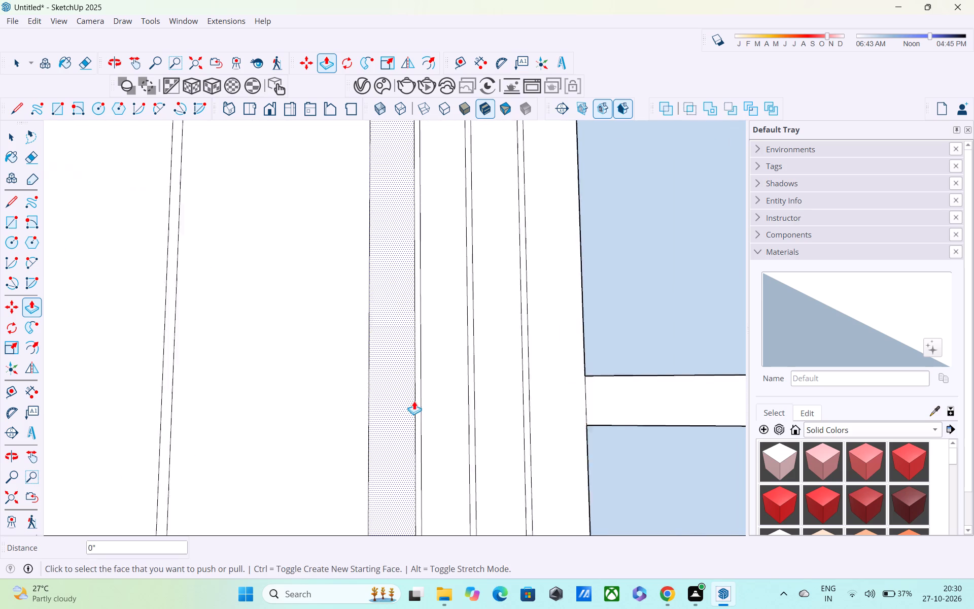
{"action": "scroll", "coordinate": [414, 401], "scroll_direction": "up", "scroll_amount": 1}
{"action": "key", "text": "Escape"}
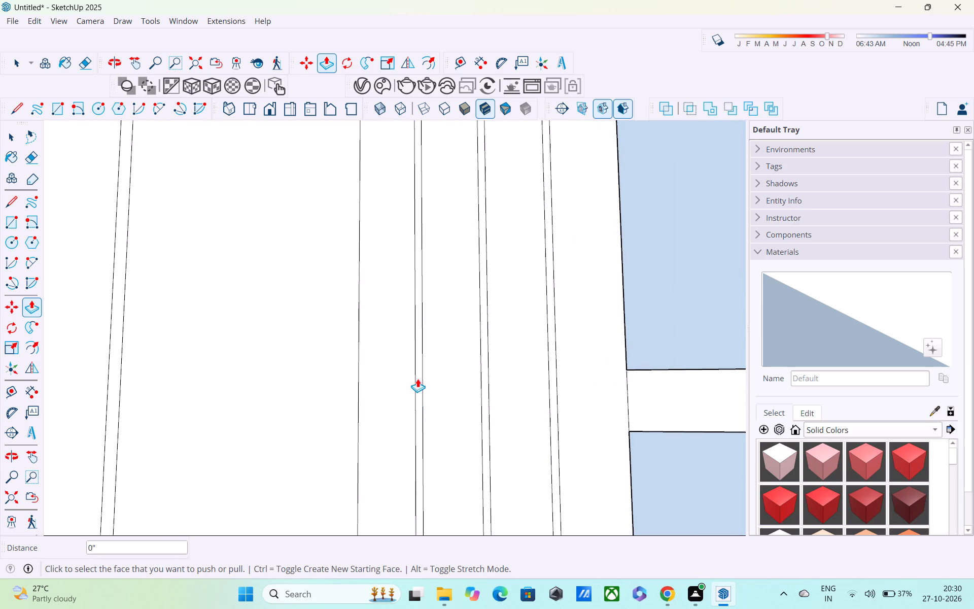
Draw 1/2" lines closing the top ends of the three narrow vertical grooves beside the window, where they meet the projecting band.
{"action": "scroll", "coordinate": [415, 362], "scroll_direction": "down", "scroll_amount": 6}
{"action": "middle_click_drag", "start_coordinate": [416, 380], "coordinate": [454, 608], "text": "shift"}
{"action": "scroll", "coordinate": [457, 205], "scroll_direction": "down", "scroll_amount": 6}
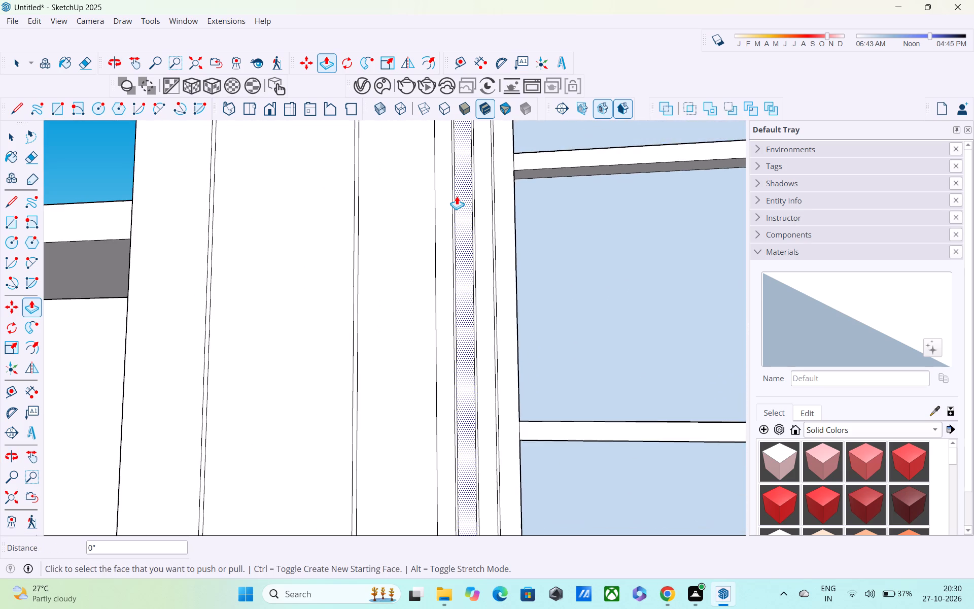
{"action": "scroll", "coordinate": [457, 189], "scroll_direction": "down", "scroll_amount": 3}
{"action": "middle_click_drag", "start_coordinate": [455, 180], "coordinate": [470, 496], "text": "shift"}
{"action": "middle_click_drag", "start_coordinate": [473, 334], "coordinate": [448, 235]}
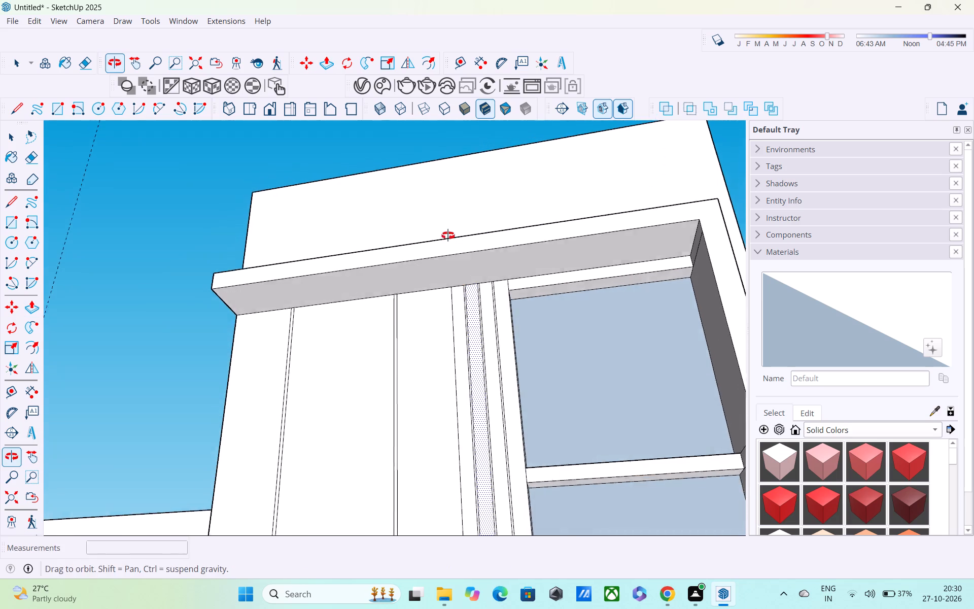
{"action": "middle_click_drag", "start_coordinate": [448, 235], "coordinate": [447, 225]}
{"action": "scroll", "coordinate": [449, 253], "scroll_direction": "up", "scroll_amount": 12}
{"action": "key", "text": "l"}
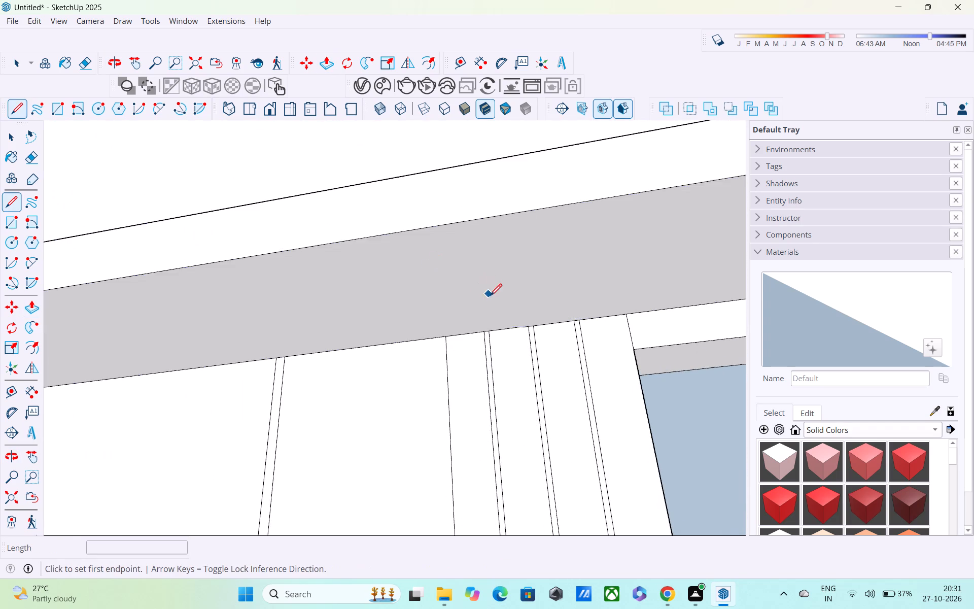
{"action": "scroll", "coordinate": [490, 297], "scroll_direction": "up", "scroll_amount": 8}
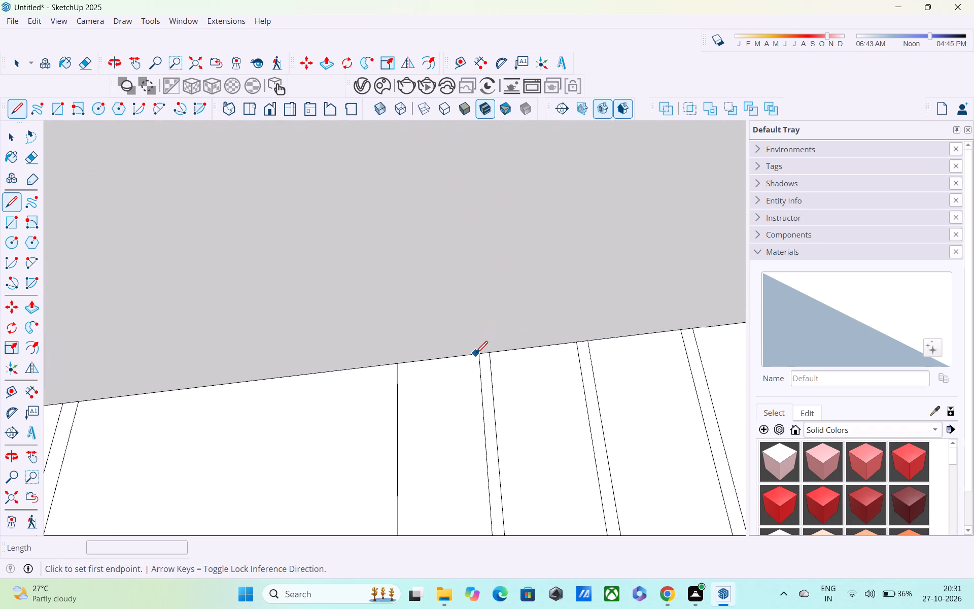
{"action": "left_click", "coordinate": [476, 354]}
{"action": "key", "text": "Escape"}
{"action": "scroll", "coordinate": [475, 357], "scroll_direction": "up", "scroll_amount": 4}
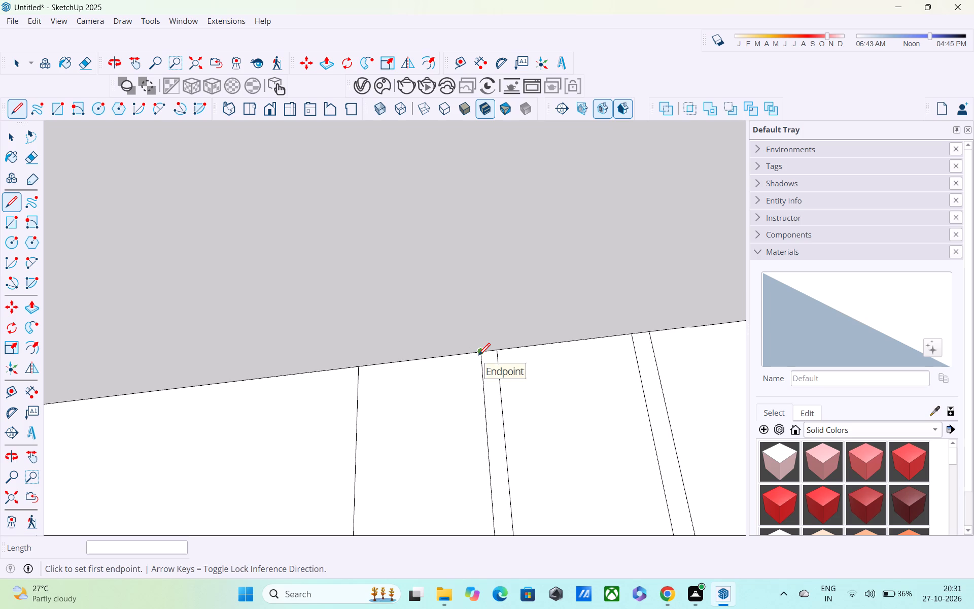
{"action": "left_click", "coordinate": [478, 356]}
{"action": "left_click", "coordinate": [492, 354]}
{"action": "scroll", "coordinate": [496, 359], "scroll_direction": "down", "scroll_amount": 4}
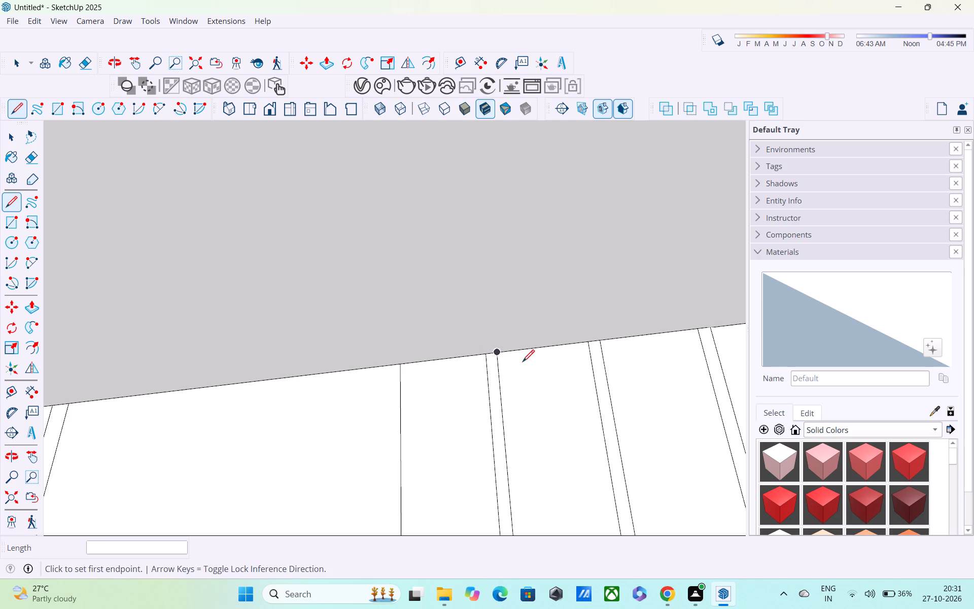
{"action": "left_click", "coordinate": [588, 343]}
{"action": "left_click", "coordinate": [599, 343]}
{"action": "scroll", "coordinate": [598, 345], "scroll_direction": "down", "scroll_amount": 3}
{"action": "middle_click_drag", "start_coordinate": [587, 345], "coordinate": [387, 334], "text": "shift"}
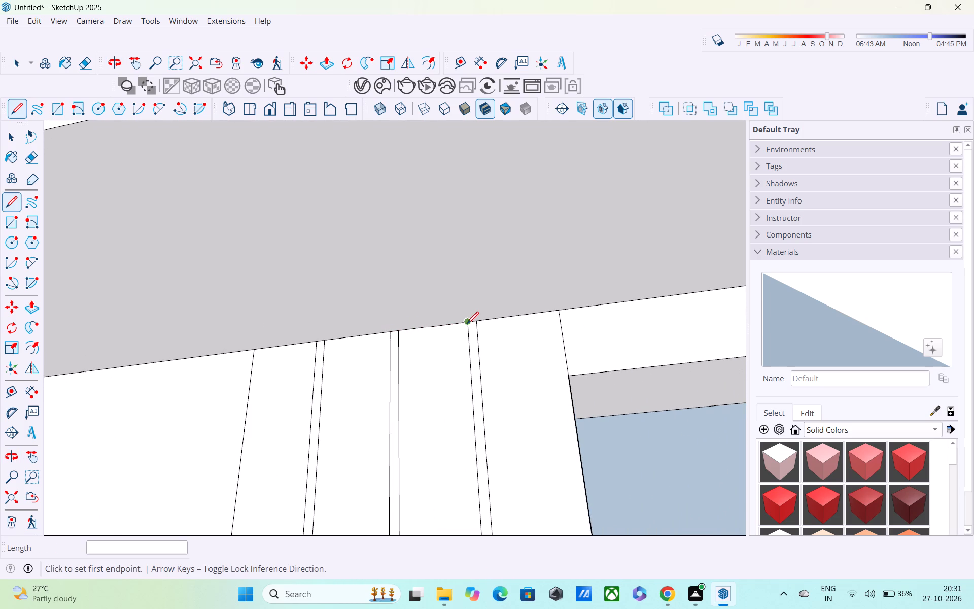
{"action": "left_click", "coordinate": [467, 325]}
{"action": "left_click", "coordinate": [480, 324]}
Draw 1/2" lines closing the bottom ends of the same three narrow vertical grooves beside the window.
{"action": "scroll", "coordinate": [355, 397], "scroll_direction": "down", "scroll_amount": 4}
{"action": "middle_click_drag", "start_coordinate": [347, 406], "coordinate": [327, 89], "text": "shift"}
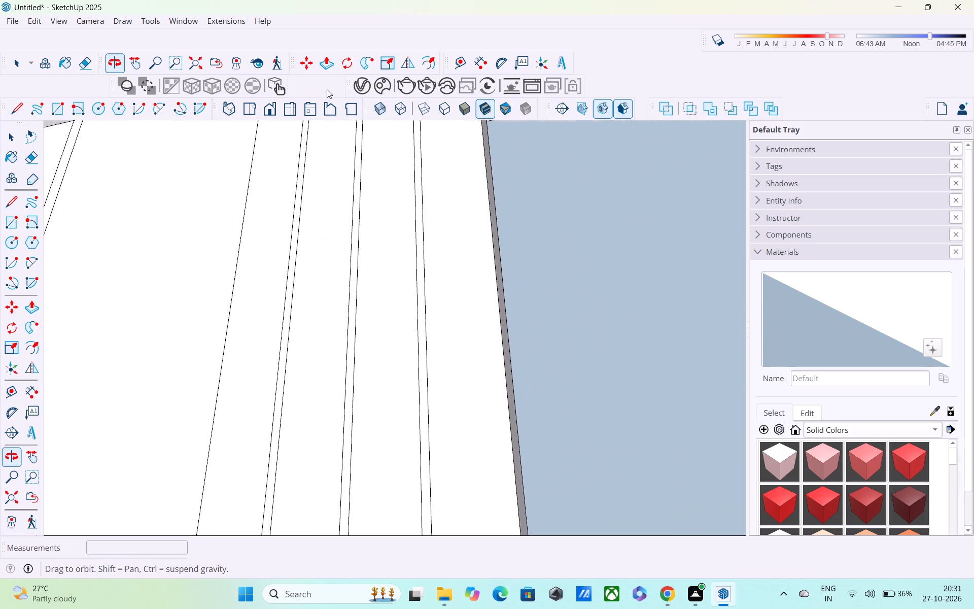
{"action": "middle_click_drag", "start_coordinate": [327, 89], "coordinate": [327, 92], "text": "shift"}
{"action": "scroll", "coordinate": [327, 89], "scroll_direction": "up", "scroll_amount": 1}
{"action": "scroll", "coordinate": [323, 130], "scroll_direction": "down", "scroll_amount": 7}
{"action": "scroll", "coordinate": [296, 322], "scroll_direction": "down", "scroll_amount": 3}
{"action": "scroll", "coordinate": [296, 337], "scroll_direction": "up", "scroll_amount": 1}
{"action": "scroll", "coordinate": [296, 339], "scroll_direction": "down", "scroll_amount": 2}
{"action": "middle_click_drag", "start_coordinate": [295, 347], "coordinate": [303, 88]}
{"action": "scroll", "coordinate": [303, 80], "scroll_direction": "up", "scroll_amount": 1}
{"action": "scroll", "coordinate": [286, 188], "scroll_direction": "down", "scroll_amount": 7}
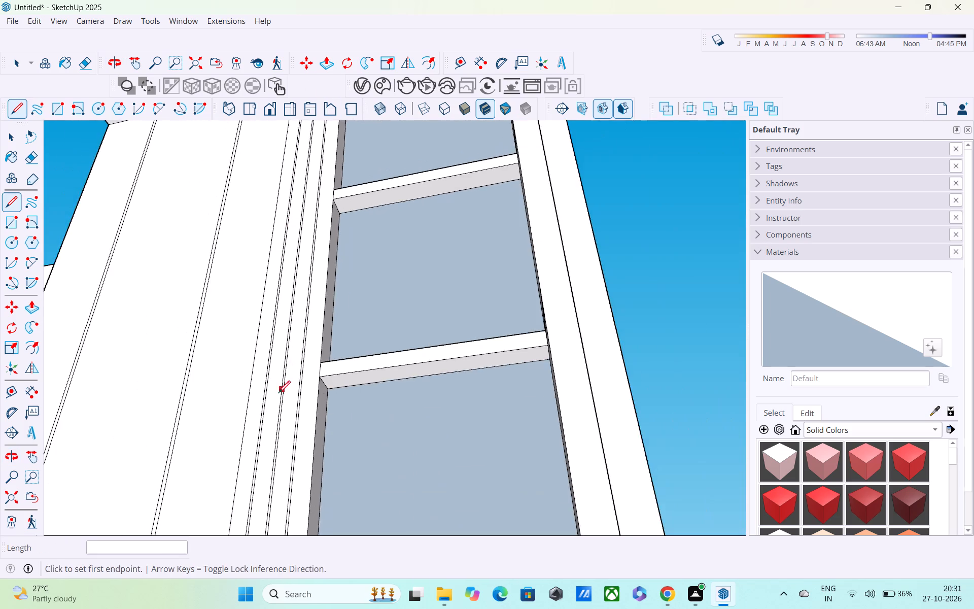
{"action": "middle_click_drag", "start_coordinate": [279, 391], "coordinate": [300, 75]}
{"action": "scroll", "coordinate": [300, 75], "scroll_direction": "up", "scroll_amount": 1, "text": "shift"}
{"action": "scroll", "coordinate": [230, 285], "scroll_direction": "down", "scroll_amount": 6}
{"action": "middle_click_drag", "start_coordinate": [236, 358], "coordinate": [297, 207]}
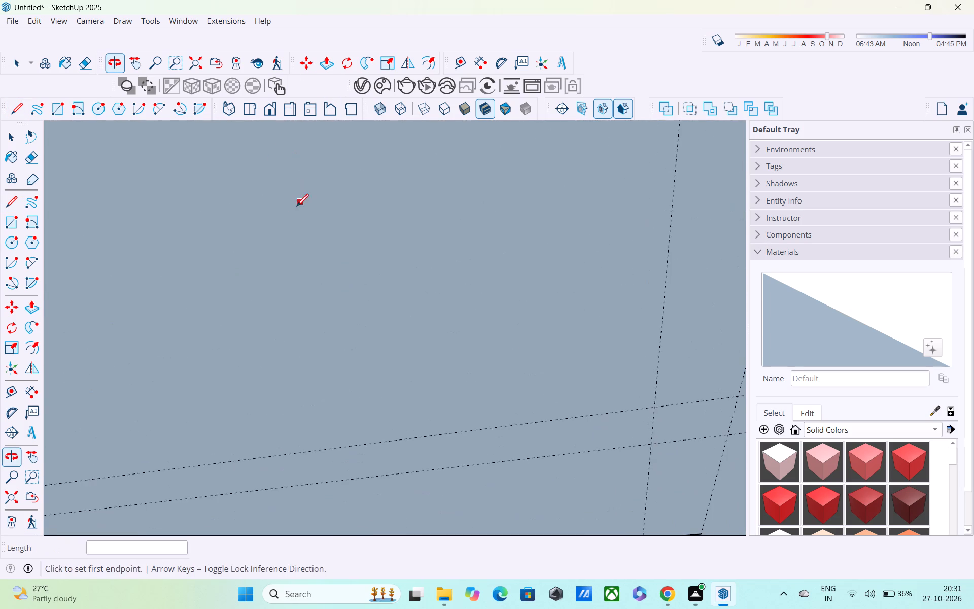
{"action": "middle_click_drag", "start_coordinate": [286, 204], "coordinate": [301, 433]}
{"action": "middle_click_drag", "start_coordinate": [201, 242], "coordinate": [251, 404]}
{"action": "scroll", "coordinate": [258, 375], "scroll_direction": "up", "scroll_amount": 6}
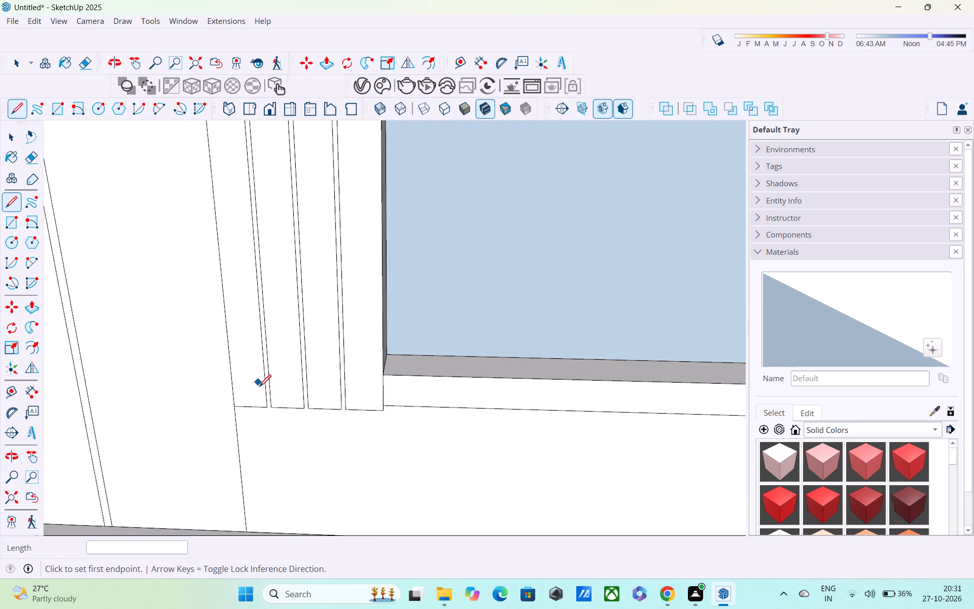
{"action": "scroll", "coordinate": [267, 407], "scroll_direction": "up", "scroll_amount": 4}
{"action": "left_click", "coordinate": [267, 409]}
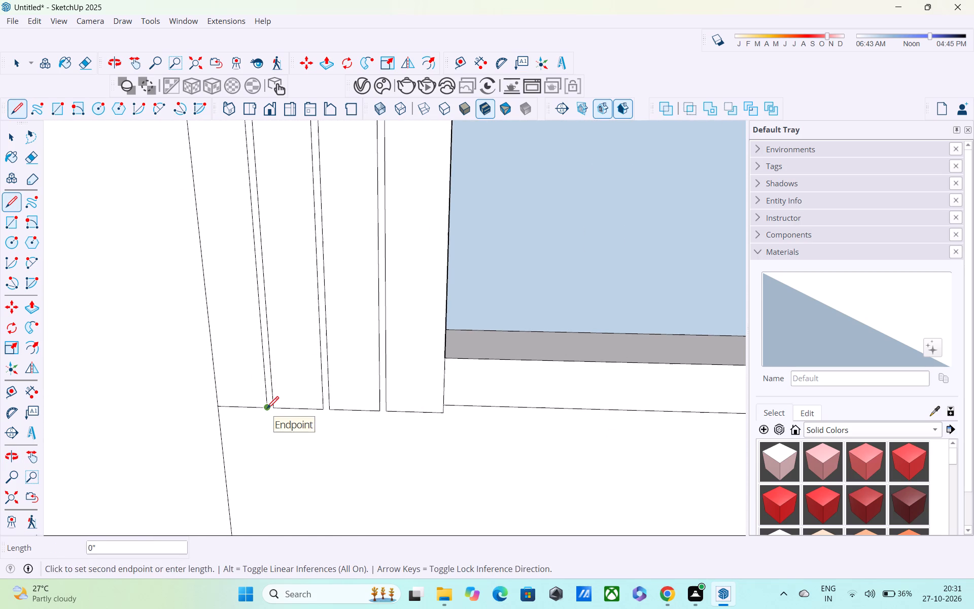
{"action": "left_click", "coordinate": [280, 411]}
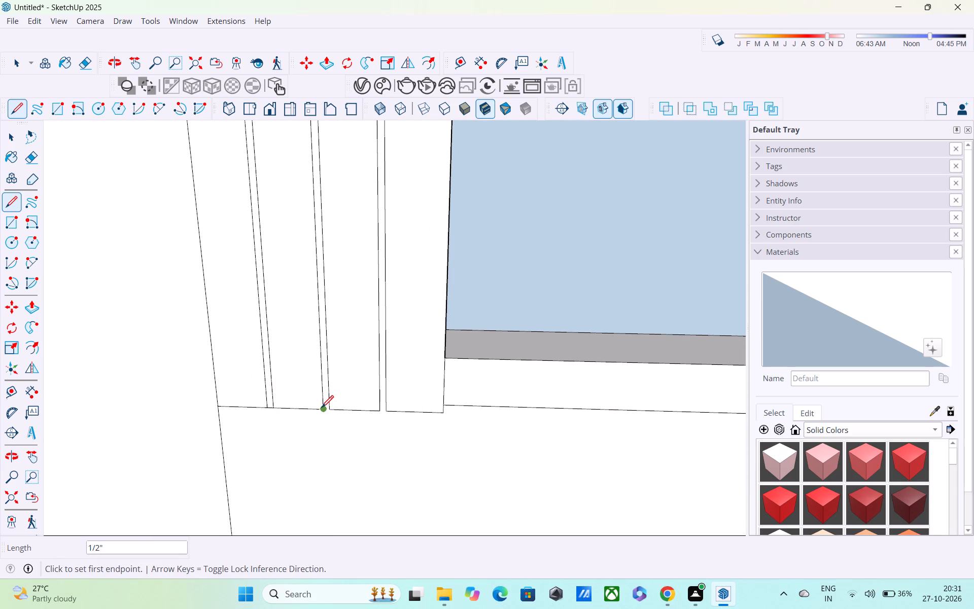
{"action": "left_click", "coordinate": [322, 413]}
{"action": "left_click", "coordinate": [336, 413]}
{"action": "left_click", "coordinate": [379, 413]}
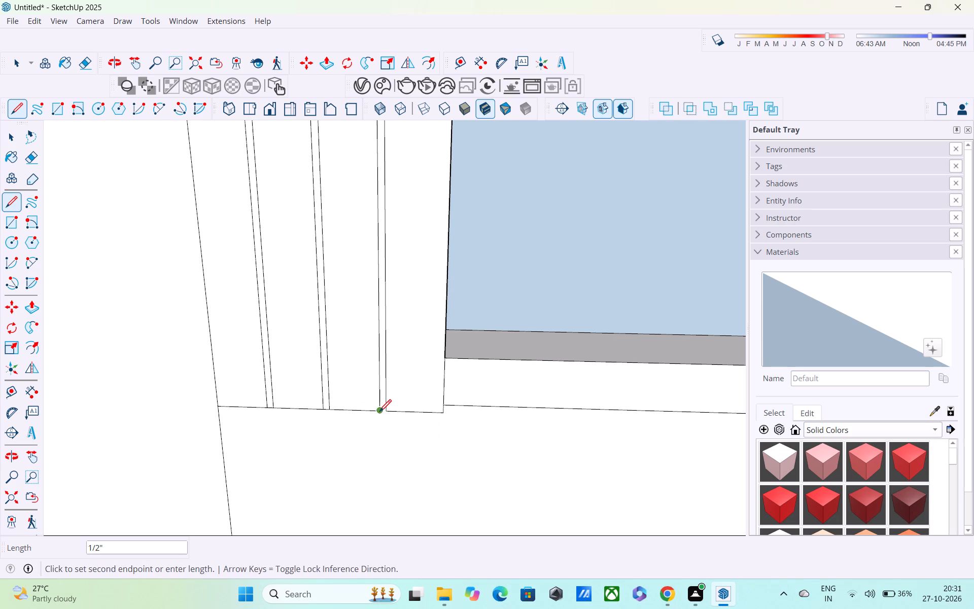
{"action": "left_click", "coordinate": [387, 414]}
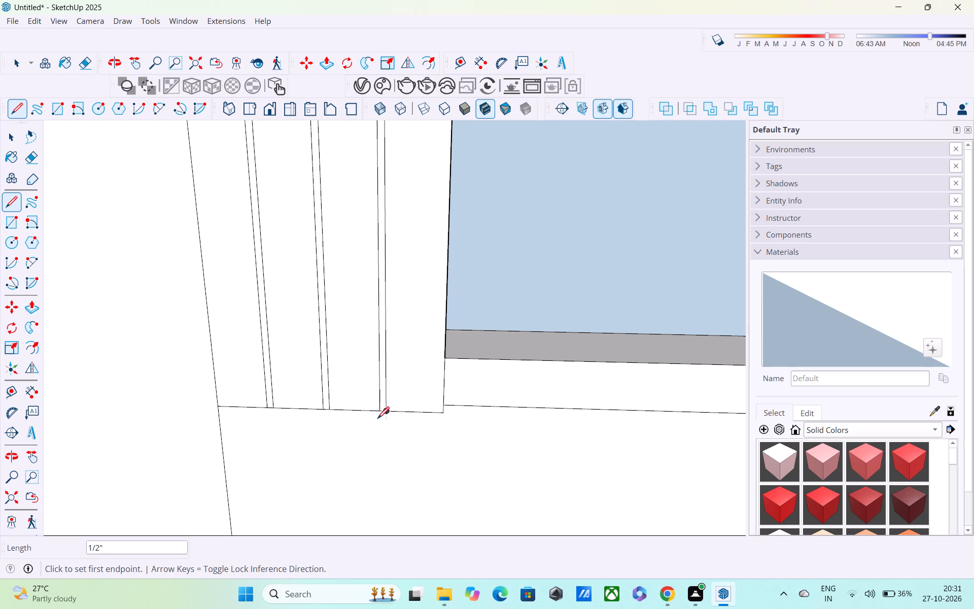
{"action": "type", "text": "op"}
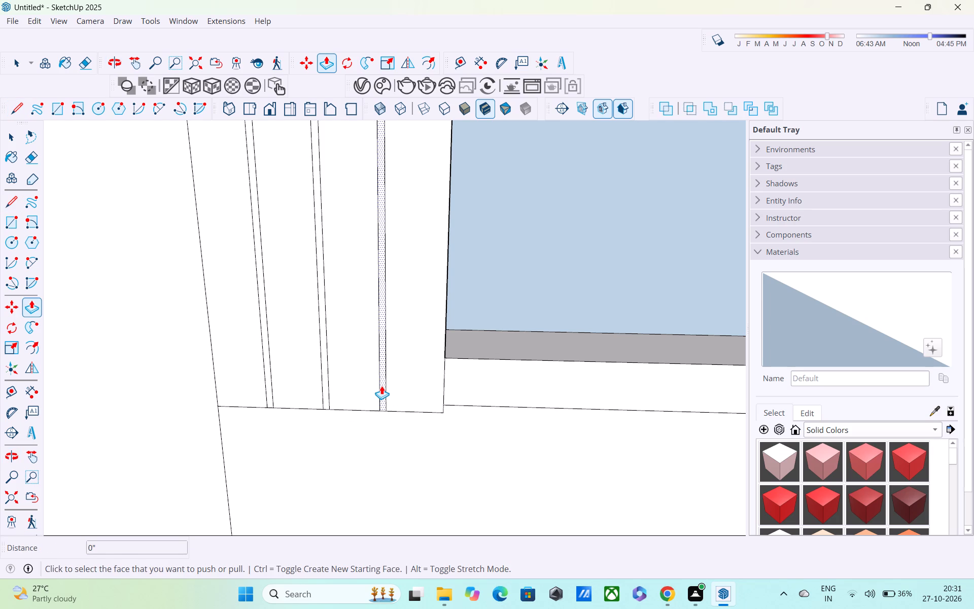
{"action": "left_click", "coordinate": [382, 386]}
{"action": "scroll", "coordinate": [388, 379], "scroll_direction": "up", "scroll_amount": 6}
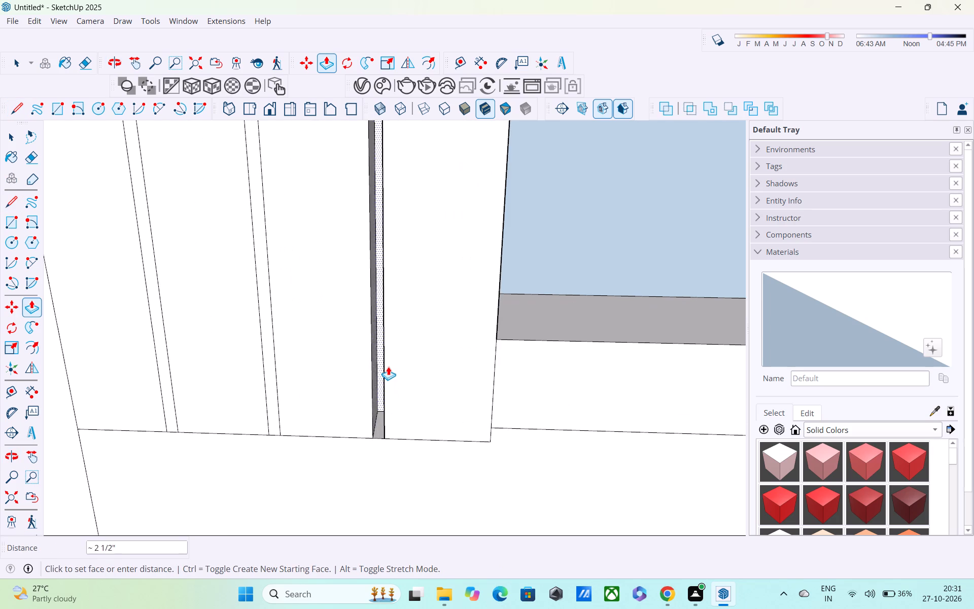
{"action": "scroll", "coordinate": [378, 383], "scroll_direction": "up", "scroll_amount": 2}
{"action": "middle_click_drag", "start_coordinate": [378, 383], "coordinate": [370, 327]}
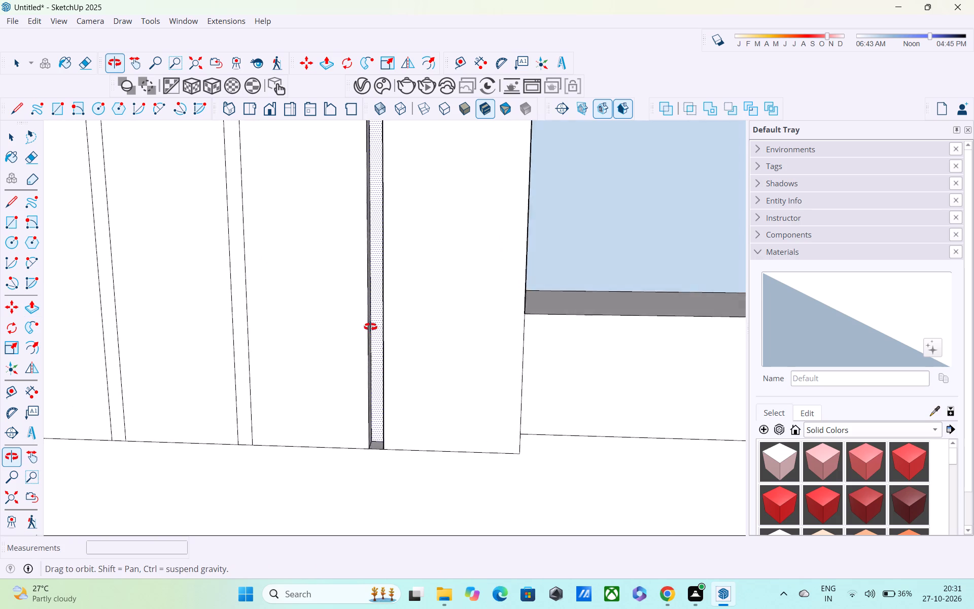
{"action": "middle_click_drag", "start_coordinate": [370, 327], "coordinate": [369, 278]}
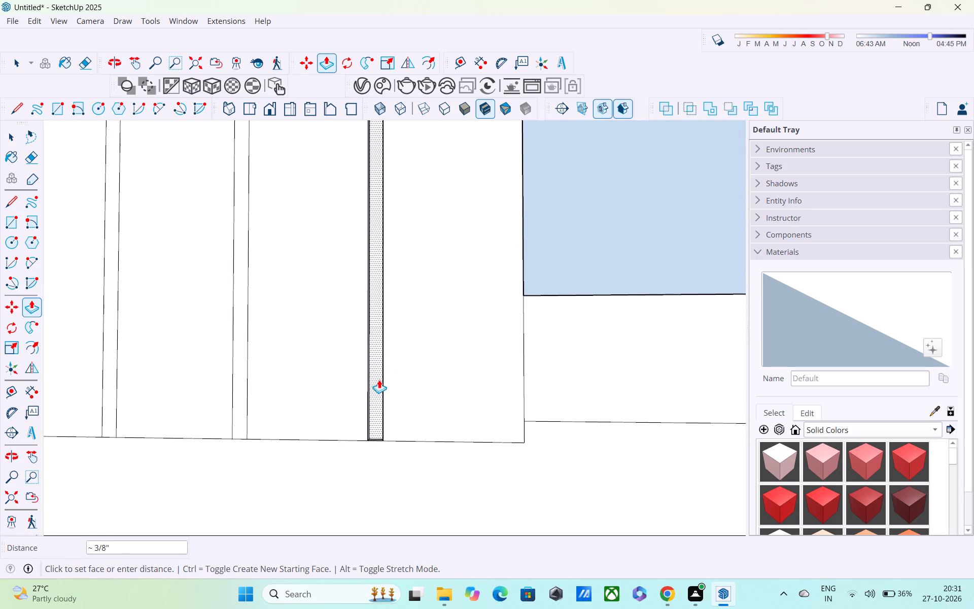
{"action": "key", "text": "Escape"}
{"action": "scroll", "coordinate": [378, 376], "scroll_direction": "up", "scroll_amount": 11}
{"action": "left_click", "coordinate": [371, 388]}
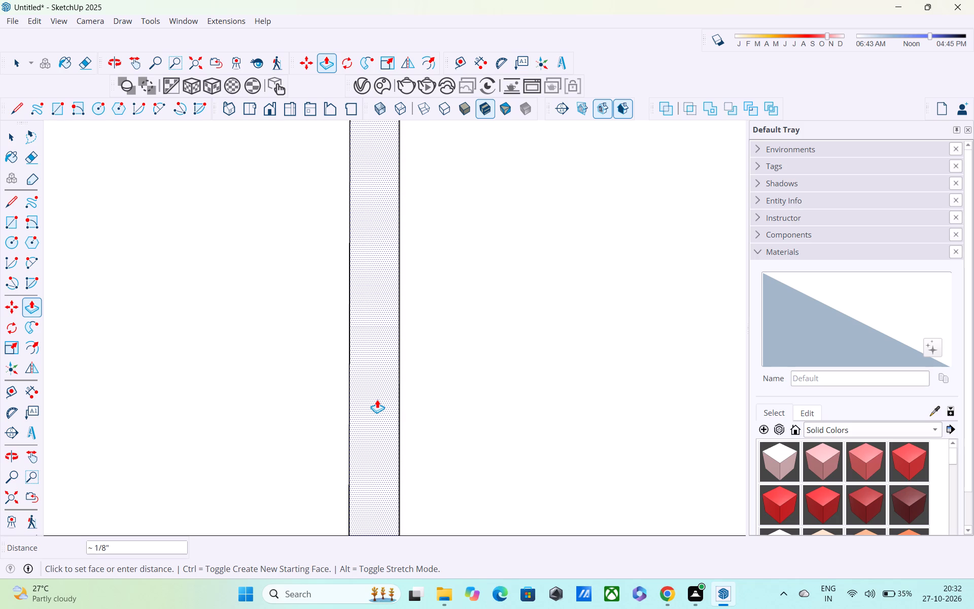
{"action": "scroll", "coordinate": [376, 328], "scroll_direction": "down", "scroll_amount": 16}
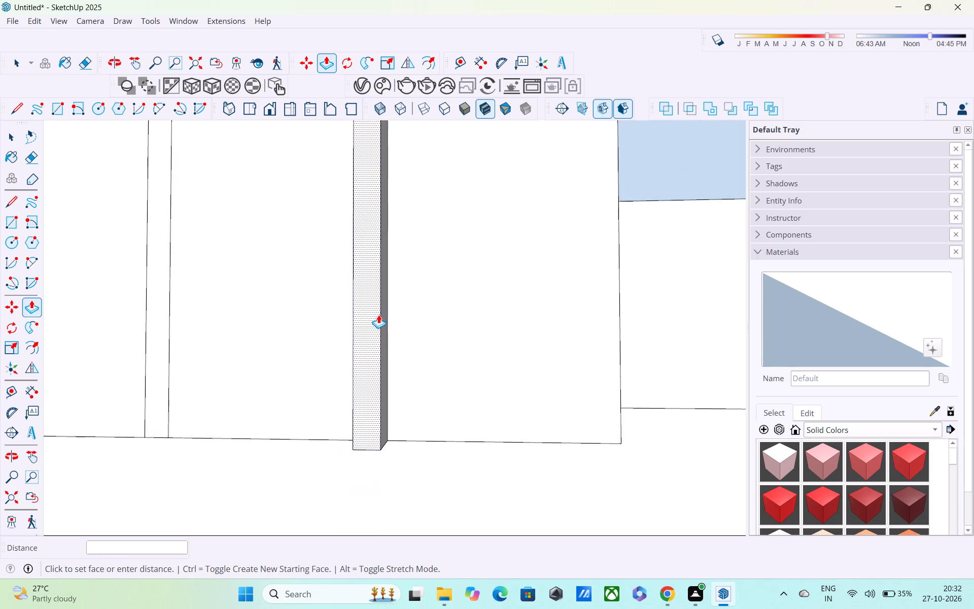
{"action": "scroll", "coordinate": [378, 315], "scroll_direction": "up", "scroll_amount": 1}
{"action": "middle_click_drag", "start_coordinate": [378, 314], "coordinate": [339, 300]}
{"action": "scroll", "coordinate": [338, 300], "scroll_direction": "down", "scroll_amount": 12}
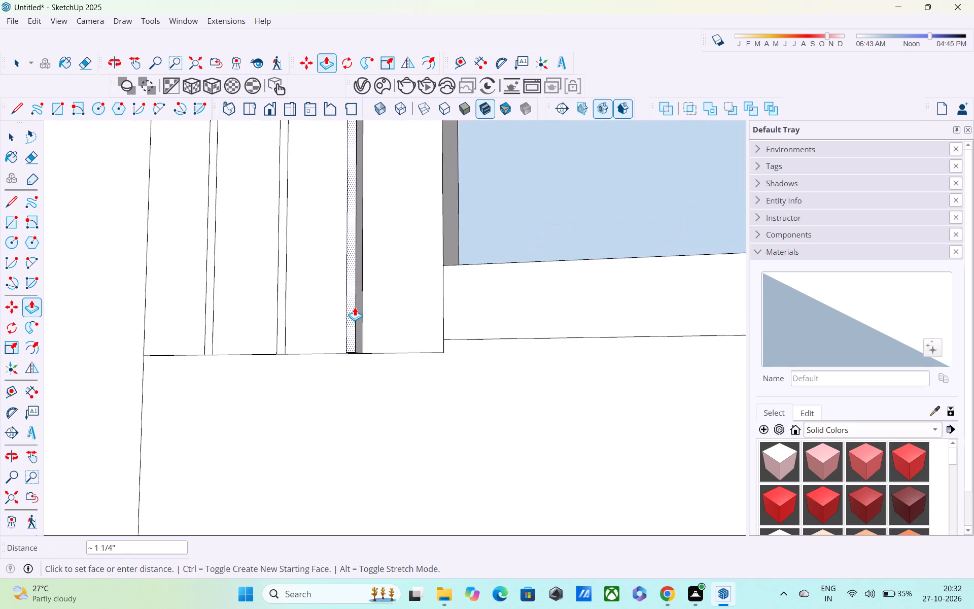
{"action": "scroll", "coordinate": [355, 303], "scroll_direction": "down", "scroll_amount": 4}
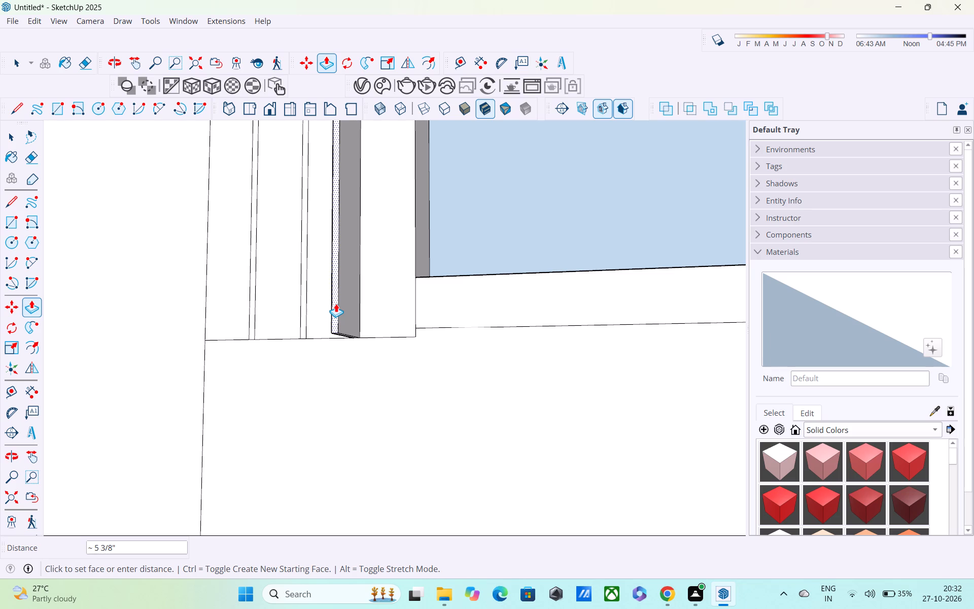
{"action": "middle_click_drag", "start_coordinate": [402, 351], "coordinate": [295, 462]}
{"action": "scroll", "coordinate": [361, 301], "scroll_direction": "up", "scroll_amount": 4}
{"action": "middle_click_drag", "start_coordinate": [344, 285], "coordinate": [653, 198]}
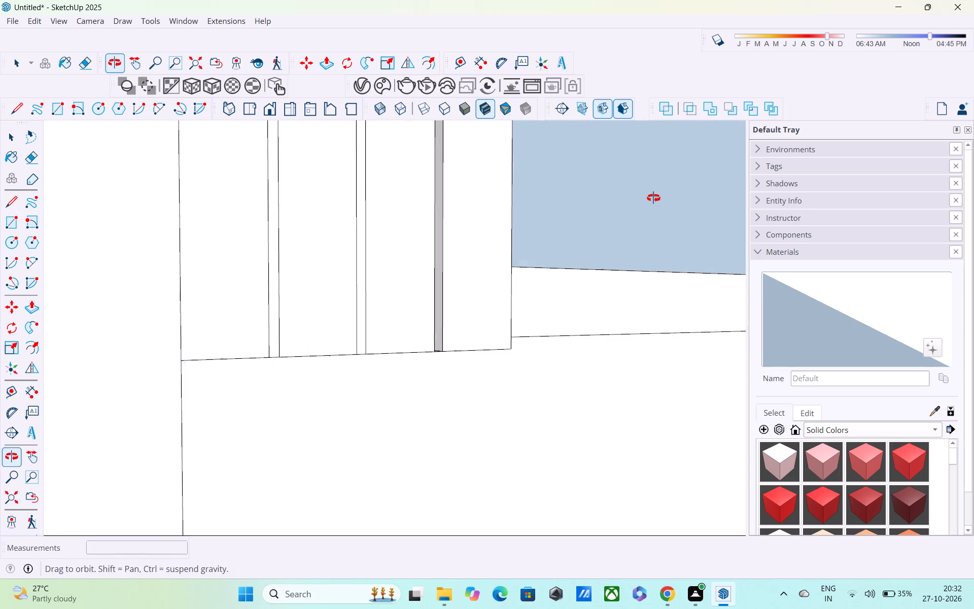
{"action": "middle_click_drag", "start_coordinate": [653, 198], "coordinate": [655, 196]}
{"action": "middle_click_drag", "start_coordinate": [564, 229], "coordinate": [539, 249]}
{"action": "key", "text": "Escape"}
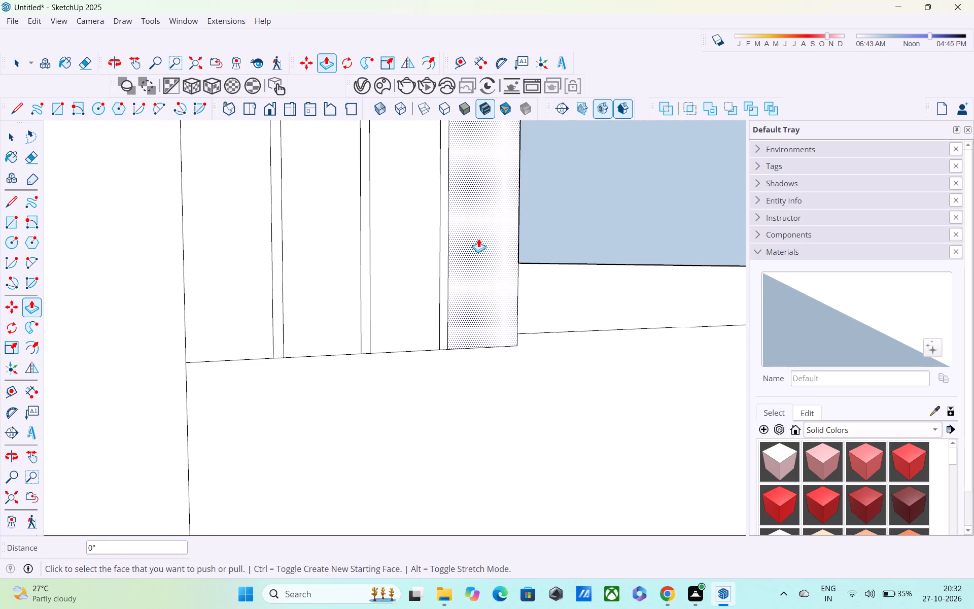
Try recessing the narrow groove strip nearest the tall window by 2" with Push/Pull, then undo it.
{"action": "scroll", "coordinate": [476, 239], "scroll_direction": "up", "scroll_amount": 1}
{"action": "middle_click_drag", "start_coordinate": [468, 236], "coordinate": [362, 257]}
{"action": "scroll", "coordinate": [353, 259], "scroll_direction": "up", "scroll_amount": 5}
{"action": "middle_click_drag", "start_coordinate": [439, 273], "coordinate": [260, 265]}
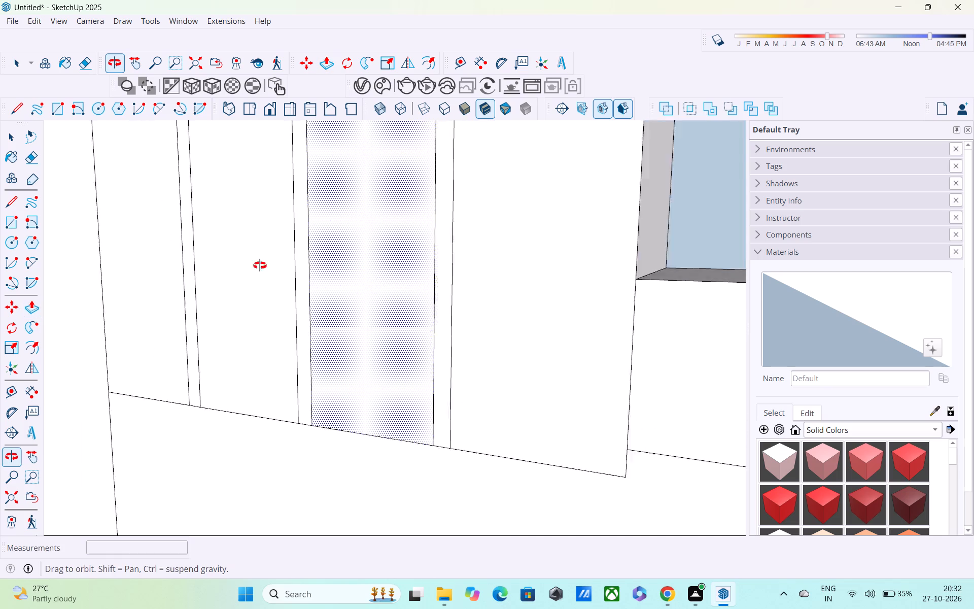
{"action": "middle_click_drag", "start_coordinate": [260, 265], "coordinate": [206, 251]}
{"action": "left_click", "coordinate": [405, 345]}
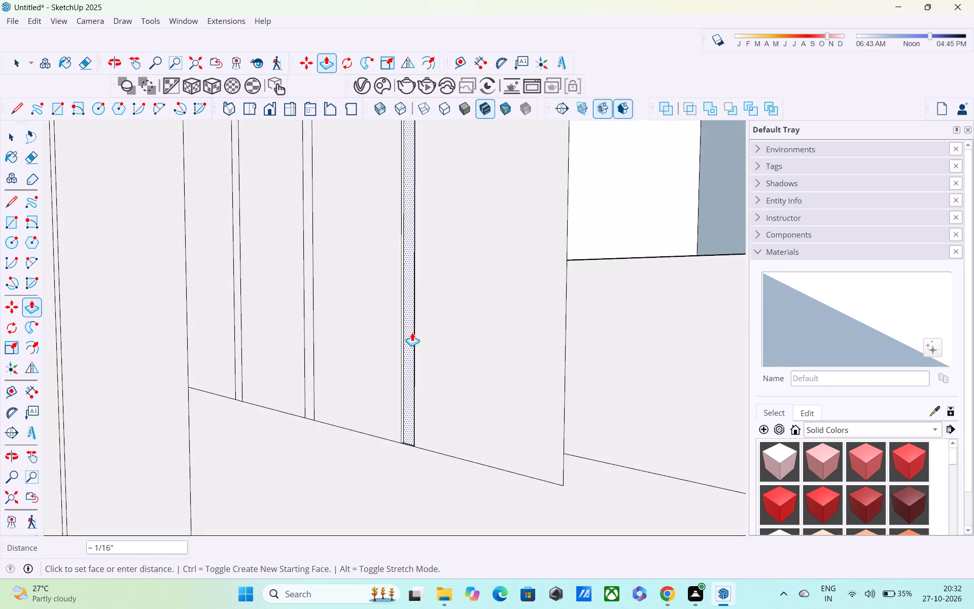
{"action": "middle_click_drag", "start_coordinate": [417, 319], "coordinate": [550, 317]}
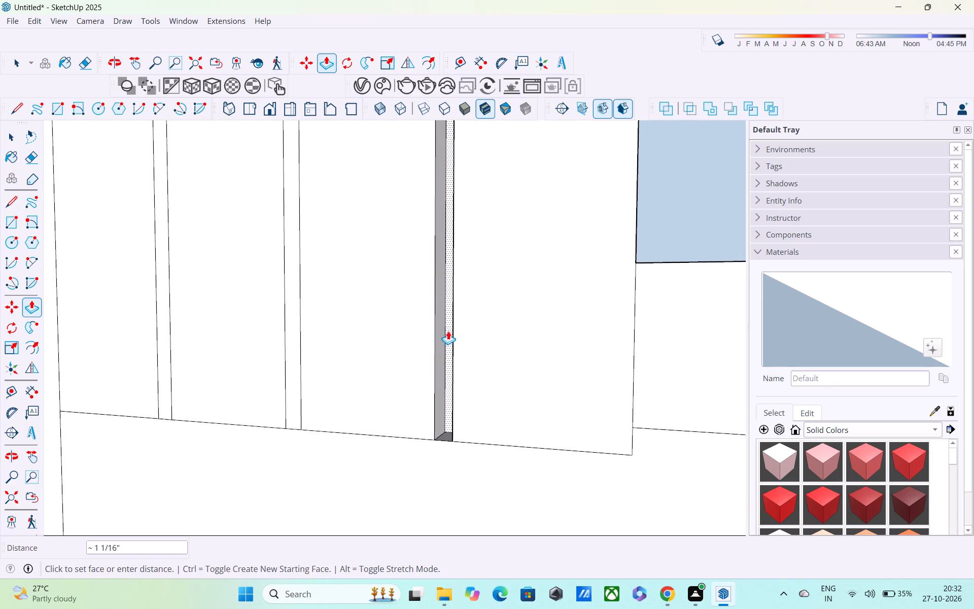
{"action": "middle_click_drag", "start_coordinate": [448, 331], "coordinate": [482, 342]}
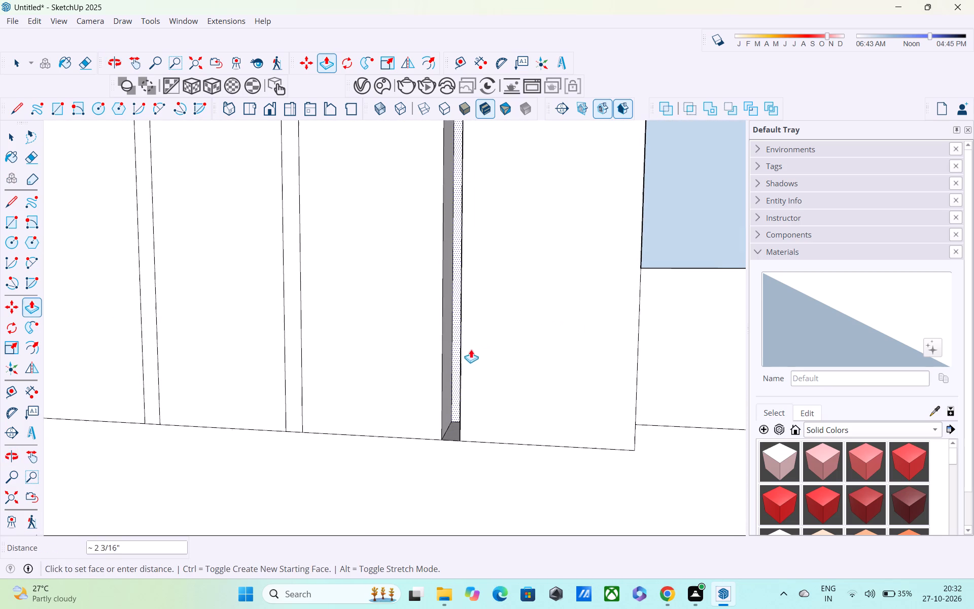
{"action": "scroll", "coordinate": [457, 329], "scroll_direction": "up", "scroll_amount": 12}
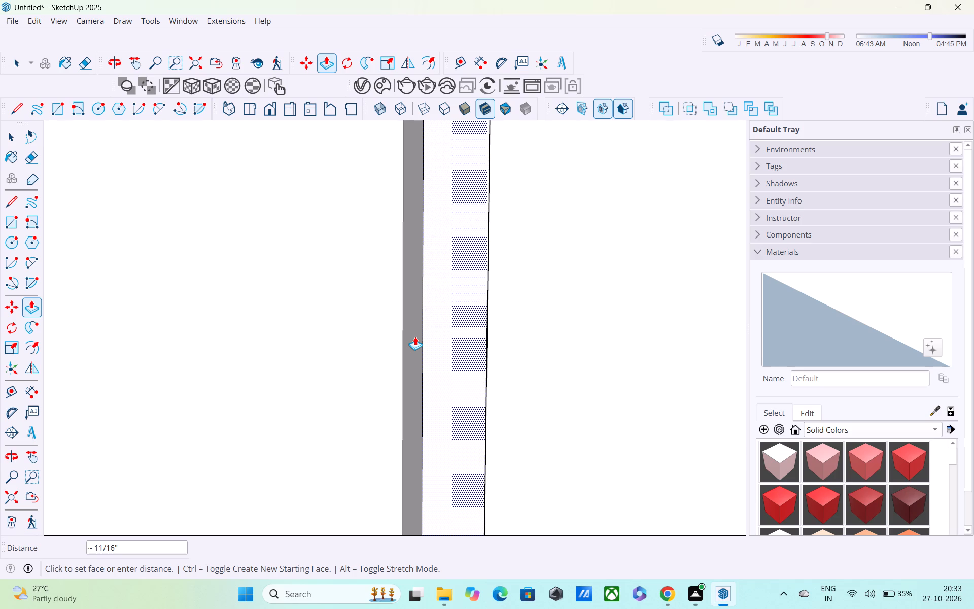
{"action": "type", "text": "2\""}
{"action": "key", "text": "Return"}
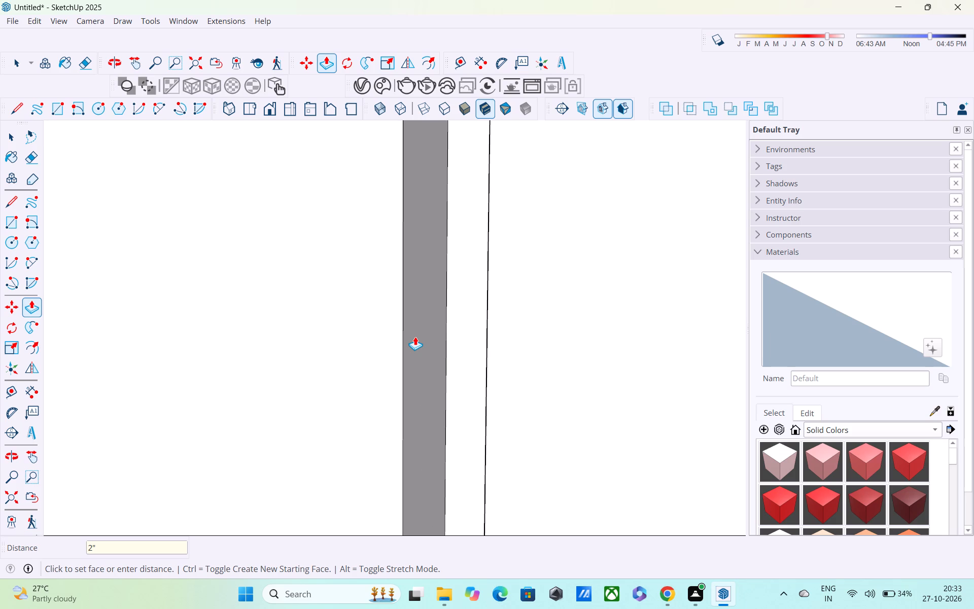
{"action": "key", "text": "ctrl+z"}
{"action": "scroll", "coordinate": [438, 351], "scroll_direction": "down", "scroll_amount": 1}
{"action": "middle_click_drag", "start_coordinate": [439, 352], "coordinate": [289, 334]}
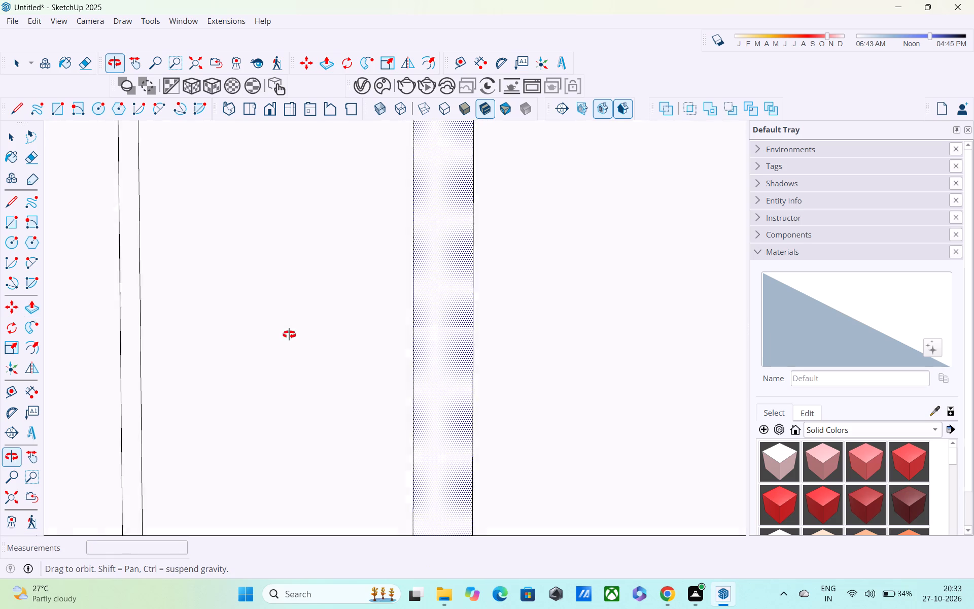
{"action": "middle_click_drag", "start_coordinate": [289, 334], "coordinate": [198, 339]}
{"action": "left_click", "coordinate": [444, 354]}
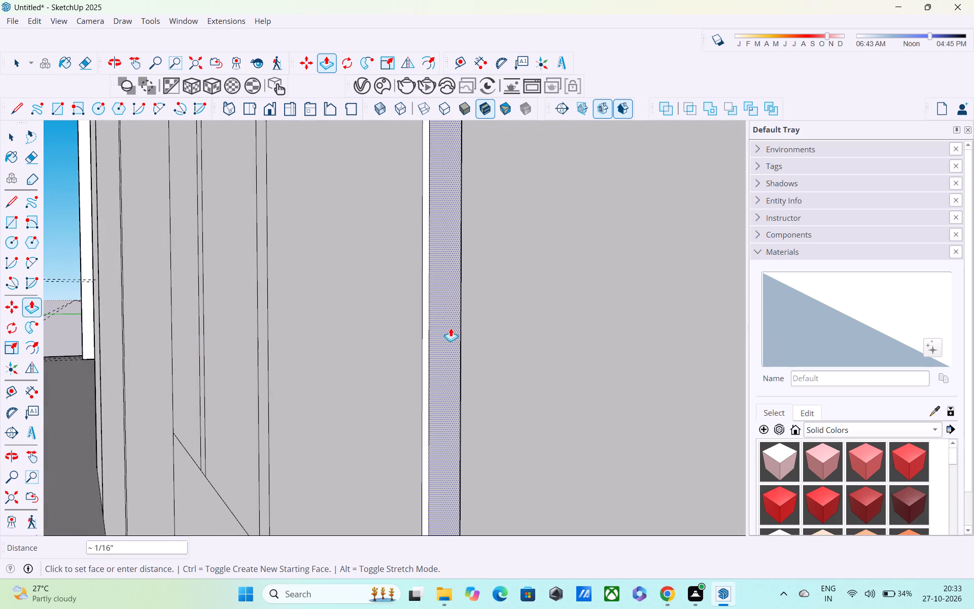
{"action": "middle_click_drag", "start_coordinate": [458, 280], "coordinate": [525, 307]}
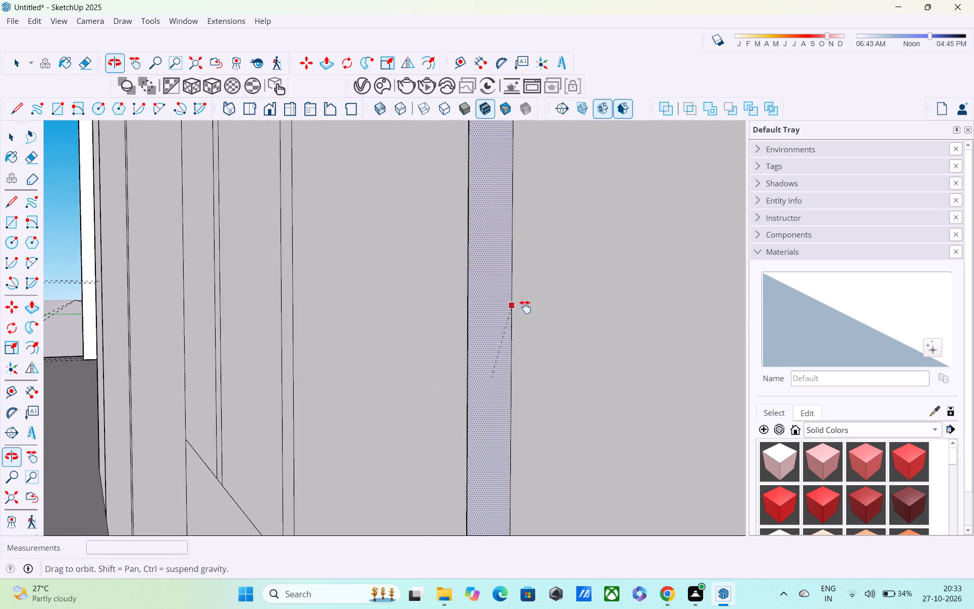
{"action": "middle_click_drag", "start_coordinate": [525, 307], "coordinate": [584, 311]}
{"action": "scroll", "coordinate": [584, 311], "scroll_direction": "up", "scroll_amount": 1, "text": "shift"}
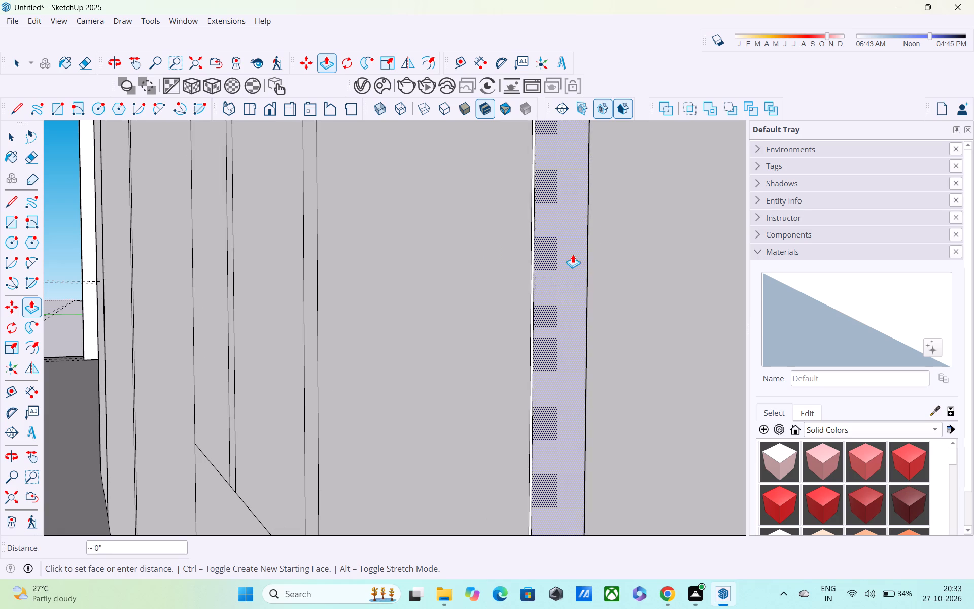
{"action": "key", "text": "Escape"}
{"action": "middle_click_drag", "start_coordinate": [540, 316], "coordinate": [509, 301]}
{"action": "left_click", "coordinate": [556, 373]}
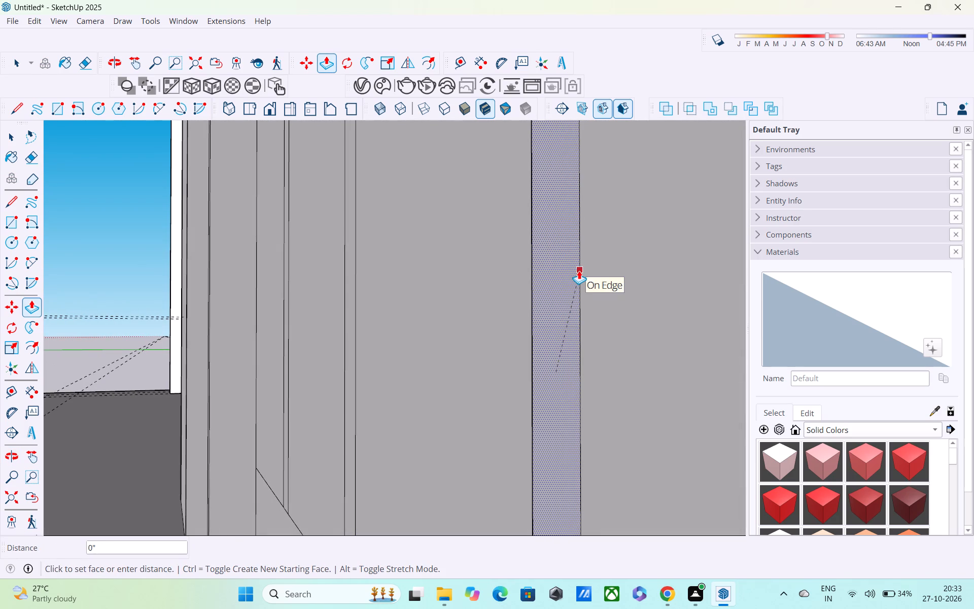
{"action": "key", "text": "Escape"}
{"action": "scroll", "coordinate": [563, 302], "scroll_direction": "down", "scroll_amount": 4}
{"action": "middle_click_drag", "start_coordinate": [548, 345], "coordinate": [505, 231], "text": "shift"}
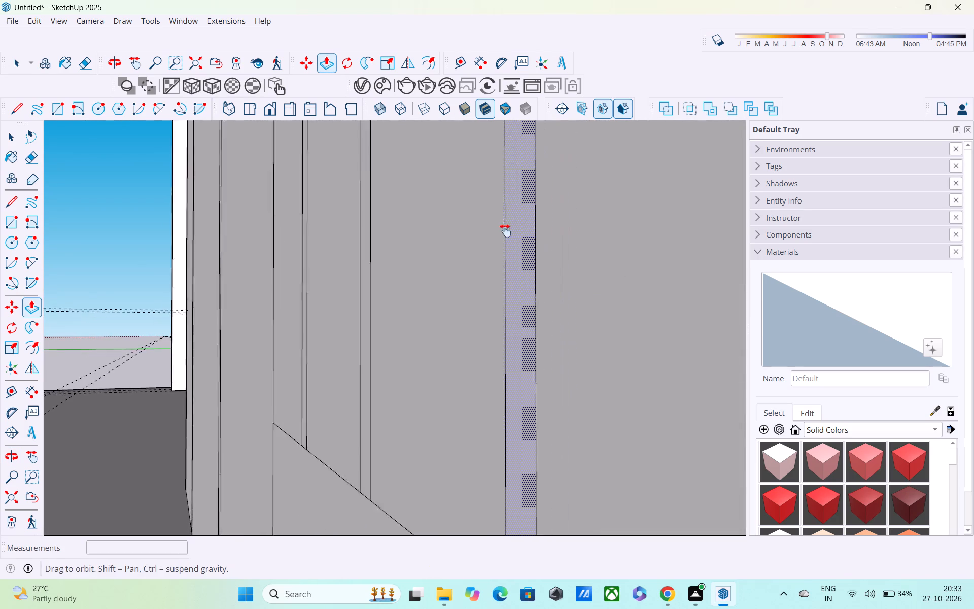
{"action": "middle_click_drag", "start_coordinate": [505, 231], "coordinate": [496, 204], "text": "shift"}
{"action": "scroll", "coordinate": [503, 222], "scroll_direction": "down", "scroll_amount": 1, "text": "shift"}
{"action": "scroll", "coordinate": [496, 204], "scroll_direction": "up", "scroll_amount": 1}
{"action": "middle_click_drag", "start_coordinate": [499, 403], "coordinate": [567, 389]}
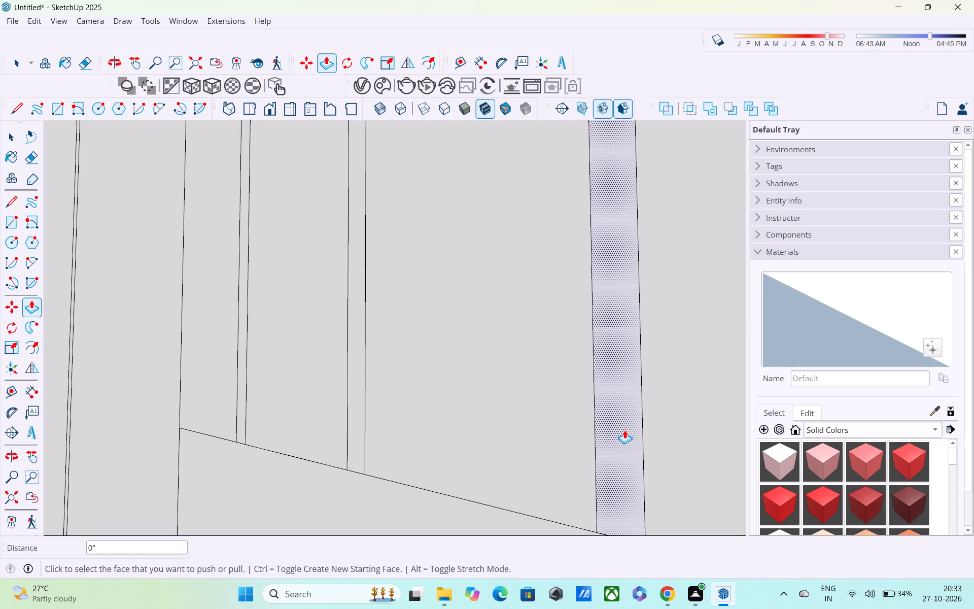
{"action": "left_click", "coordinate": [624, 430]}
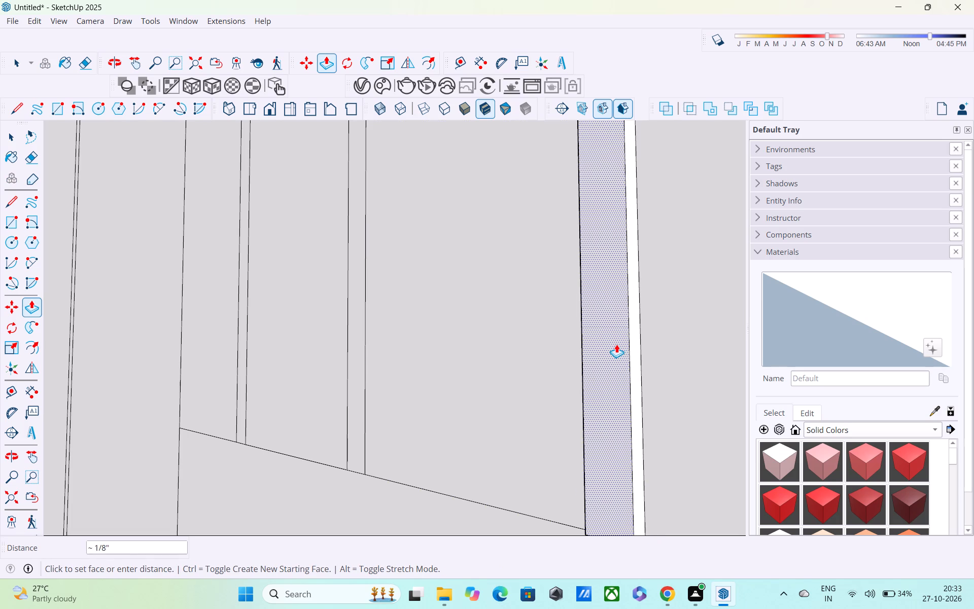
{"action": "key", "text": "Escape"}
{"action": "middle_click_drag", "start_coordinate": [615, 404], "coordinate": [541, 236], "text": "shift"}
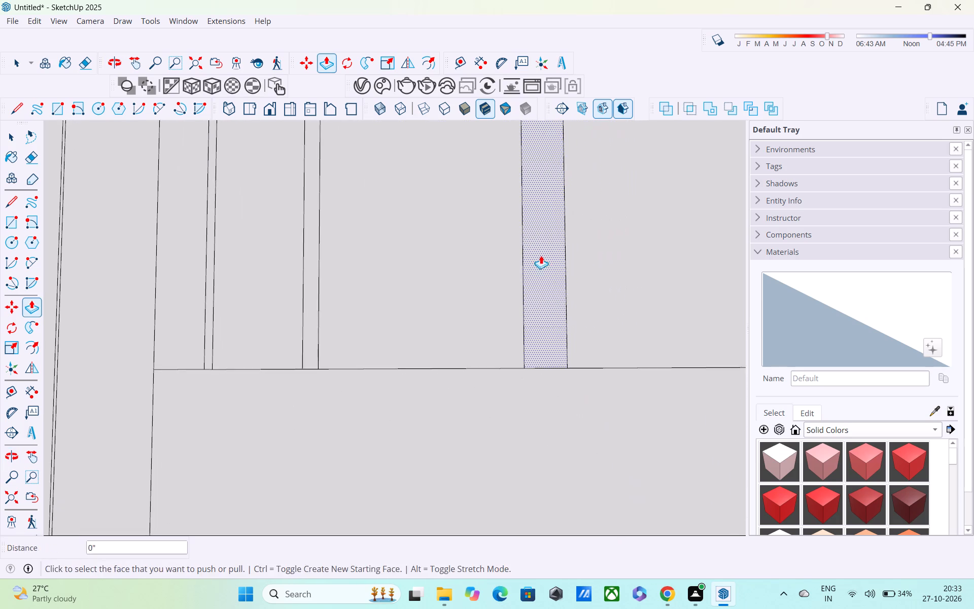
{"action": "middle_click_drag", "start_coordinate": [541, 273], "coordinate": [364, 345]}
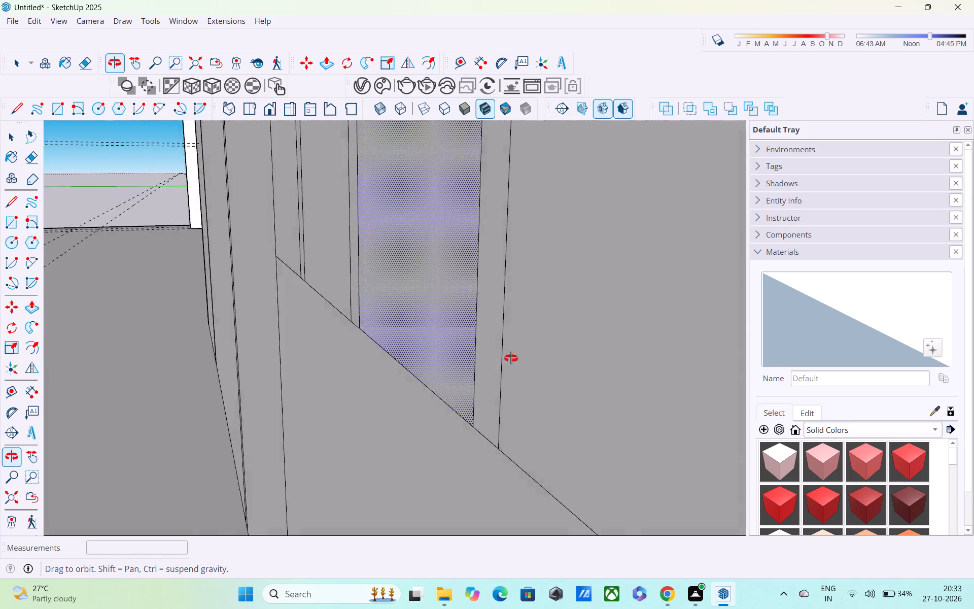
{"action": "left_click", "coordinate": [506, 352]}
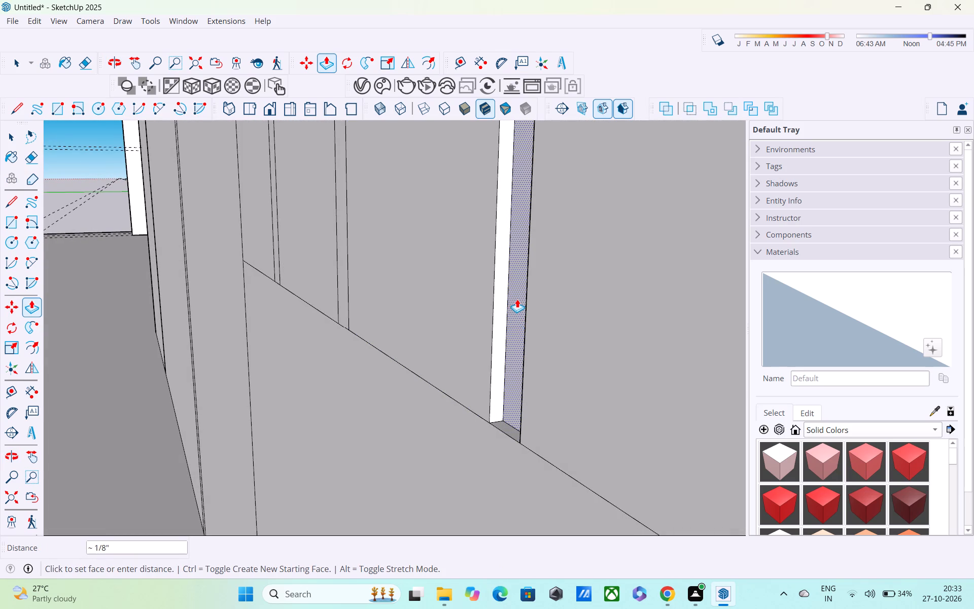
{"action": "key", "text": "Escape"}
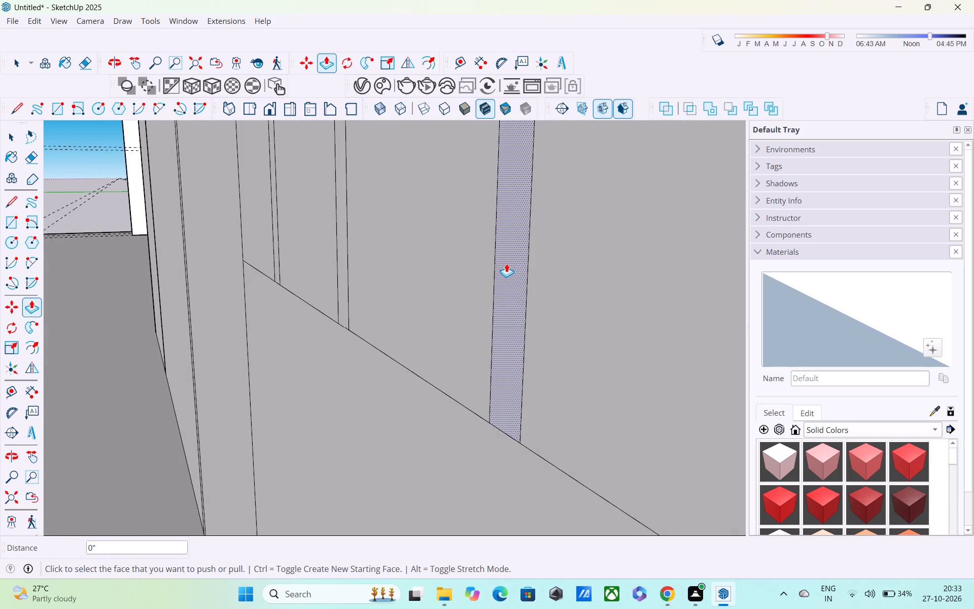
Push/Pull the three narrow groove strips beside the tall window inward by about 1/8", starting with the one nearest the window.
{"action": "scroll", "coordinate": [503, 263], "scroll_direction": "down", "scroll_amount": 13}
{"action": "scroll", "coordinate": [509, 281], "scroll_direction": "up", "scroll_amount": 5}
{"action": "scroll", "coordinate": [489, 267], "scroll_direction": "down", "scroll_amount": 1}
{"action": "scroll", "coordinate": [487, 296], "scroll_direction": "up", "scroll_amount": 12}
{"action": "left_click", "coordinate": [485, 273]}
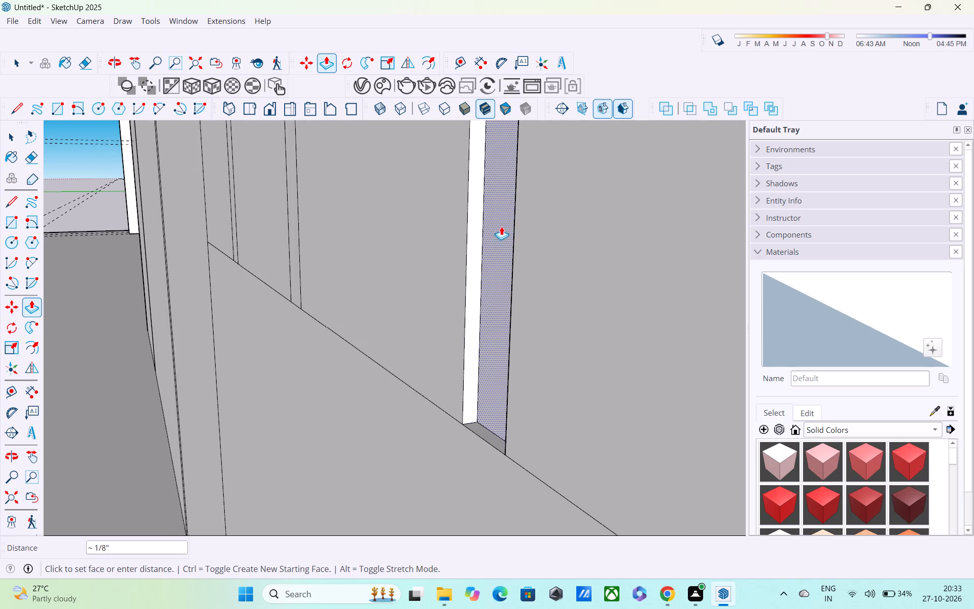
{"action": "left_click", "coordinate": [502, 224]}
{"action": "double_click", "coordinate": [294, 230]}
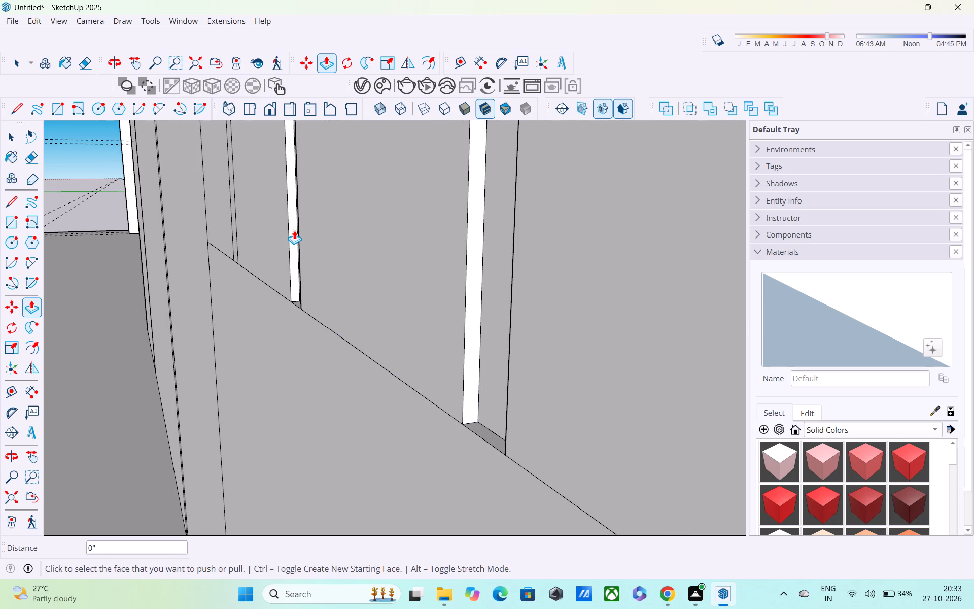
{"action": "scroll", "coordinate": [231, 210], "scroll_direction": "up", "scroll_amount": 17}
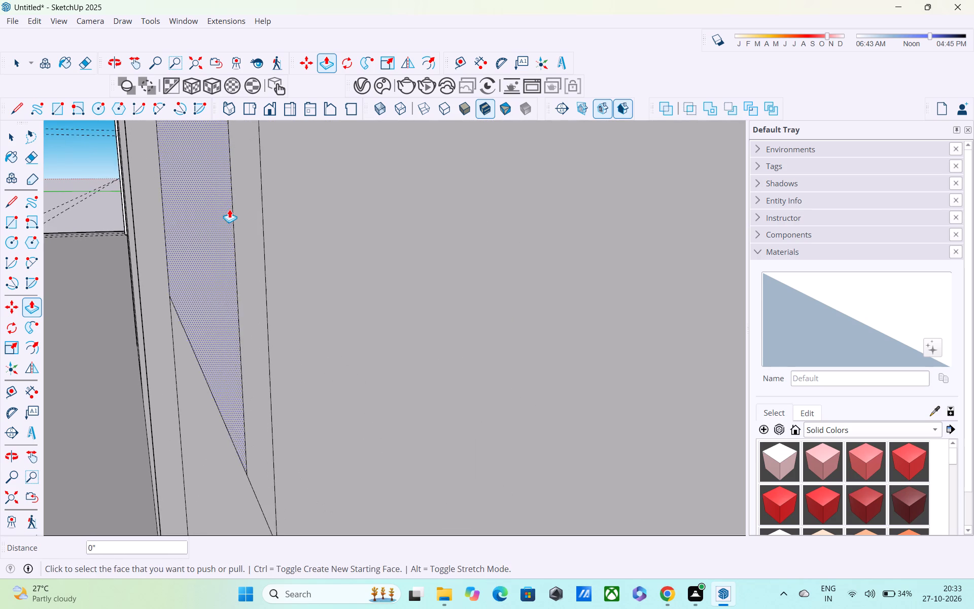
{"action": "double_click", "coordinate": [243, 249]}
Examine the three recessed grooves beside the tall window and the lower part of the tower wall around them.
{"action": "scroll", "coordinate": [243, 249], "scroll_direction": "down", "scroll_amount": 14}
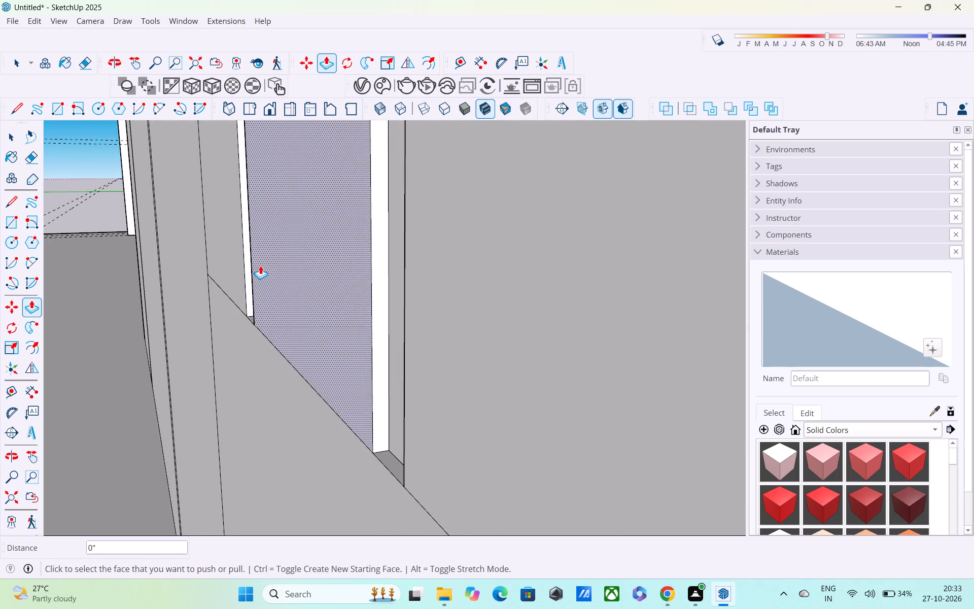
{"action": "scroll", "coordinate": [260, 265], "scroll_direction": "down", "scroll_amount": 4}
{"action": "middle_click_drag", "start_coordinate": [284, 268], "coordinate": [380, 270]}
{"action": "scroll", "coordinate": [381, 270], "scroll_direction": "up", "scroll_amount": 1}
{"action": "scroll", "coordinate": [384, 269], "scroll_direction": "down", "scroll_amount": 14}
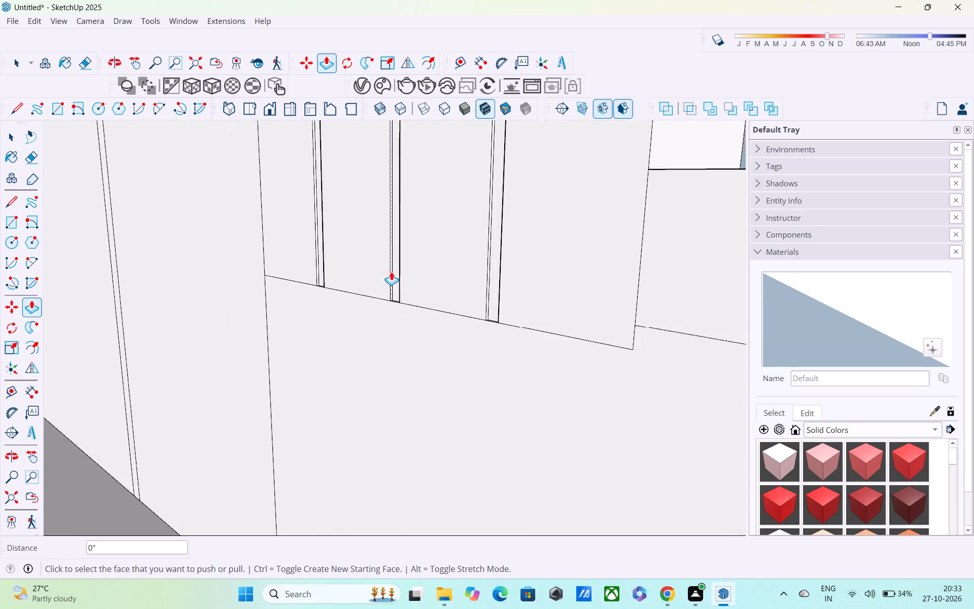
{"action": "scroll", "coordinate": [391, 272], "scroll_direction": "down", "scroll_amount": 4}
{"action": "middle_click_drag", "start_coordinate": [395, 275], "coordinate": [462, 240]}
{"action": "scroll", "coordinate": [462, 240], "scroll_direction": "up", "scroll_amount": 1}
{"action": "scroll", "coordinate": [464, 239], "scroll_direction": "down", "scroll_amount": 13}
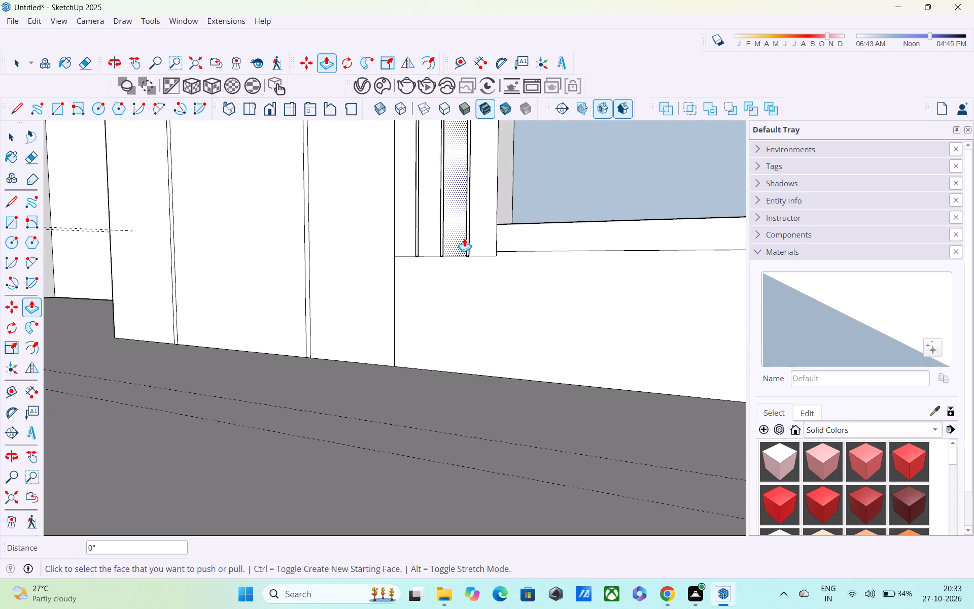
{"action": "scroll", "coordinate": [464, 238], "scroll_direction": "down", "scroll_amount": 3}
{"action": "middle_click_drag", "start_coordinate": [456, 236], "coordinate": [492, 385]}
{"action": "scroll", "coordinate": [469, 320], "scroll_direction": "up", "scroll_amount": 1}
{"action": "scroll", "coordinate": [469, 320], "scroll_direction": "down", "scroll_amount": 7}
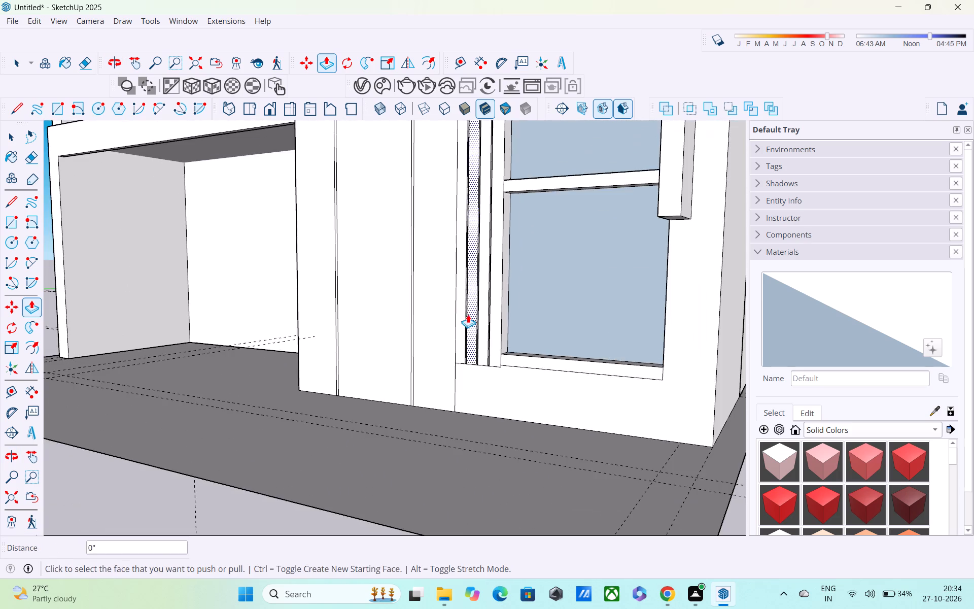
Examine the three recessed grooves beside the tall window up close, along their height and from several angles.
{"action": "middle_click_drag", "start_coordinate": [466, 309], "coordinate": [627, 494]}
{"action": "scroll", "coordinate": [565, 334], "scroll_direction": "up", "scroll_amount": 1}
{"action": "scroll", "coordinate": [565, 334], "scroll_direction": "down", "scroll_amount": 4}
{"action": "middle_click_drag", "start_coordinate": [565, 334], "coordinate": [529, 282]}
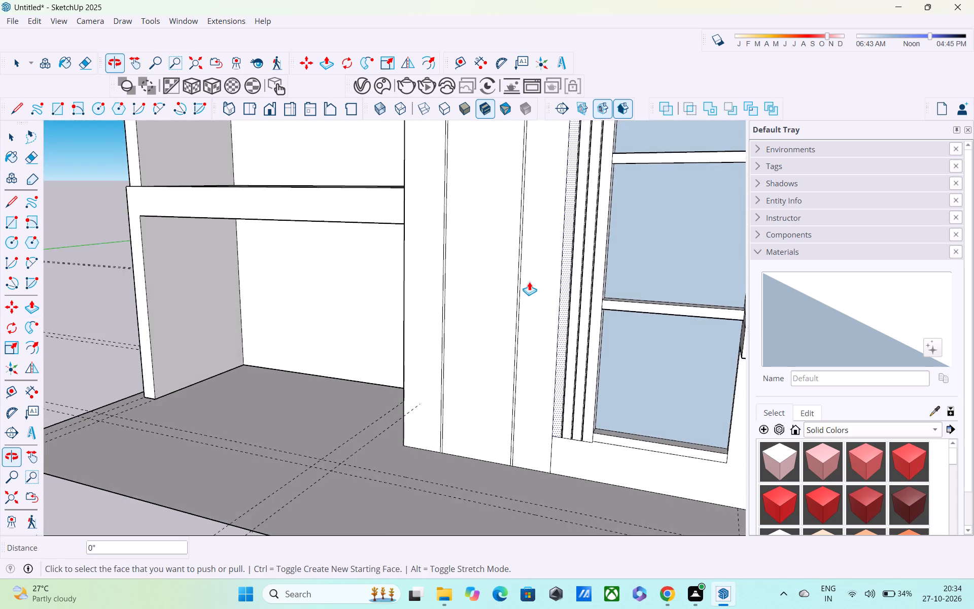
{"action": "scroll", "coordinate": [529, 274], "scroll_direction": "up", "scroll_amount": 1, "text": "shift"}
{"action": "scroll", "coordinate": [529, 274], "scroll_direction": "down", "scroll_amount": 2, "text": "shift"}
{"action": "middle_click_drag", "start_coordinate": [528, 413], "coordinate": [524, 425], "text": "shift"}
{"action": "scroll", "coordinate": [545, 249], "scroll_direction": "down", "scroll_amount": 4}
{"action": "middle_click_drag", "start_coordinate": [545, 249], "coordinate": [516, 570], "text": "shift"}
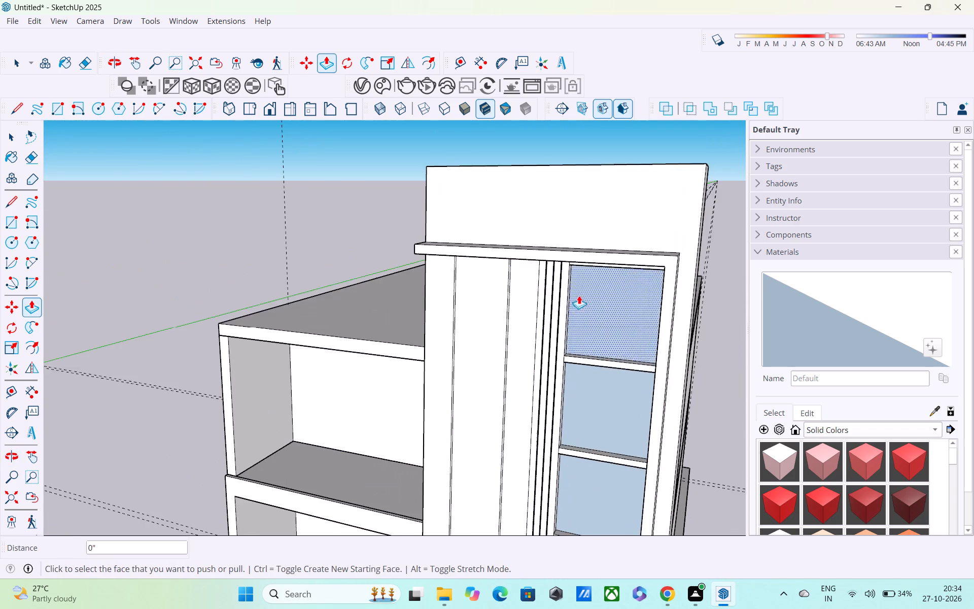
{"action": "scroll", "coordinate": [579, 294], "scroll_direction": "down", "scroll_amount": 3}
{"action": "middle_click_drag", "start_coordinate": [579, 302], "coordinate": [574, 189]}
{"action": "middle_click_drag", "start_coordinate": [562, 302], "coordinate": [531, 168]}
{"action": "scroll", "coordinate": [549, 292], "scroll_direction": "up", "scroll_amount": 1}
{"action": "middle_click_drag", "start_coordinate": [549, 292], "coordinate": [549, 318], "text": "shift"}
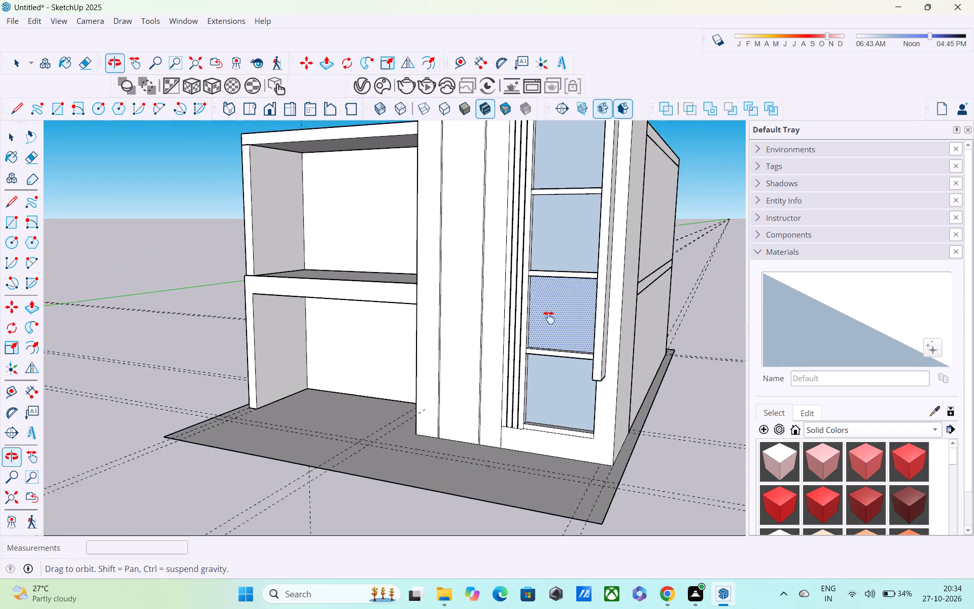
{"action": "middle_click_drag", "start_coordinate": [549, 318], "coordinate": [535, 433], "text": "shift"}
{"action": "scroll", "coordinate": [501, 330], "scroll_direction": "up", "scroll_amount": 4}
{"action": "middle_click_drag", "start_coordinate": [490, 308], "coordinate": [422, 200]}
{"action": "scroll", "coordinate": [530, 346], "scroll_direction": "up", "scroll_amount": 6}
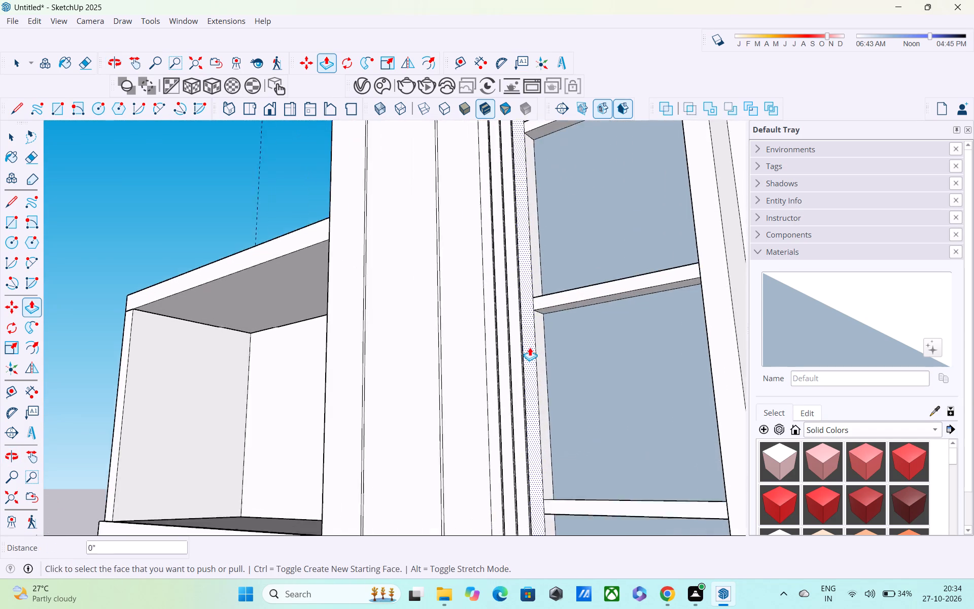
{"action": "scroll", "coordinate": [530, 347], "scroll_direction": "up", "scroll_amount": 20}
{"action": "middle_click_drag", "start_coordinate": [506, 346], "coordinate": [655, 448]}
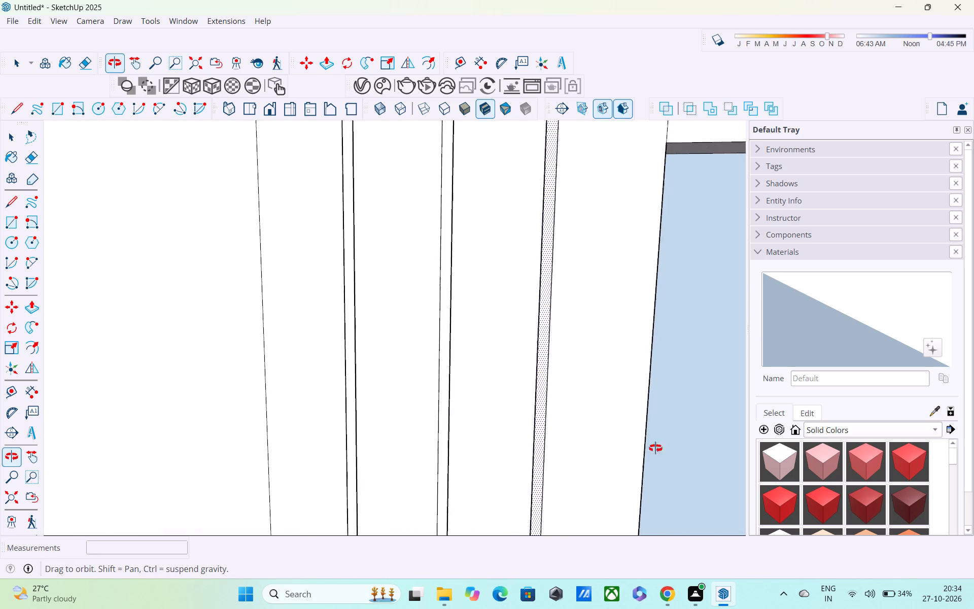
{"action": "middle_click_drag", "start_coordinate": [655, 448], "coordinate": [558, 339]}
{"action": "scroll", "coordinate": [556, 337], "scroll_direction": "down", "scroll_amount": 16}
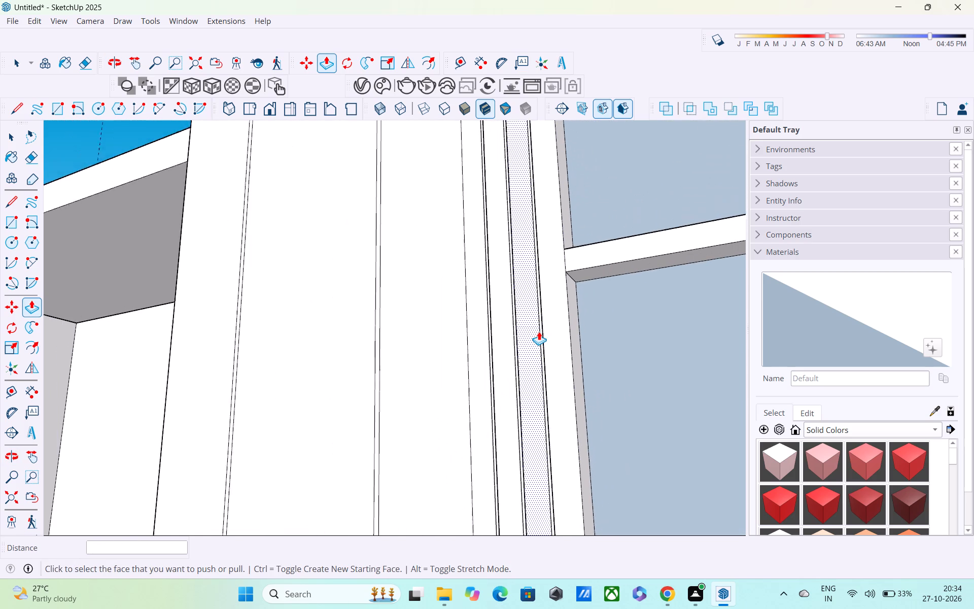
{"action": "middle_click_drag", "start_coordinate": [538, 331], "coordinate": [620, 356], "text": "shift"}
{"action": "scroll", "coordinate": [611, 336], "scroll_direction": "down", "scroll_amount": 7}
{"action": "middle_click_drag", "start_coordinate": [604, 351], "coordinate": [654, 385], "text": "shift"}
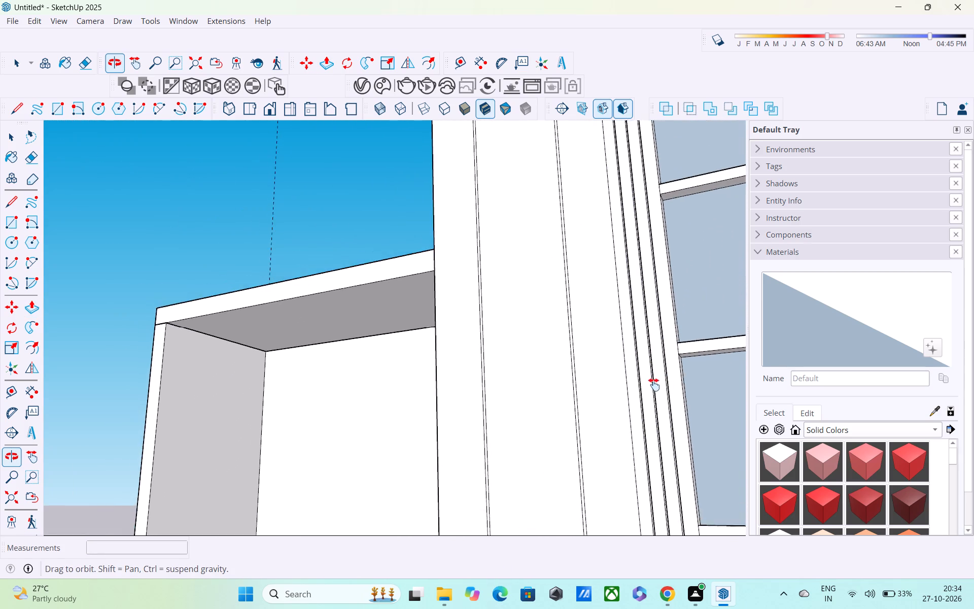
{"action": "middle_click_drag", "start_coordinate": [654, 385], "coordinate": [611, 260], "text": "shift"}
{"action": "middle_click_drag", "start_coordinate": [556, 329], "coordinate": [340, 403]}
{"action": "scroll", "coordinate": [340, 403], "scroll_direction": "down", "scroll_amount": 1}
{"action": "scroll", "coordinate": [532, 368], "scroll_direction": "up", "scroll_amount": 1}
{"action": "scroll", "coordinate": [473, 381], "scroll_direction": "up", "scroll_amount": 17}
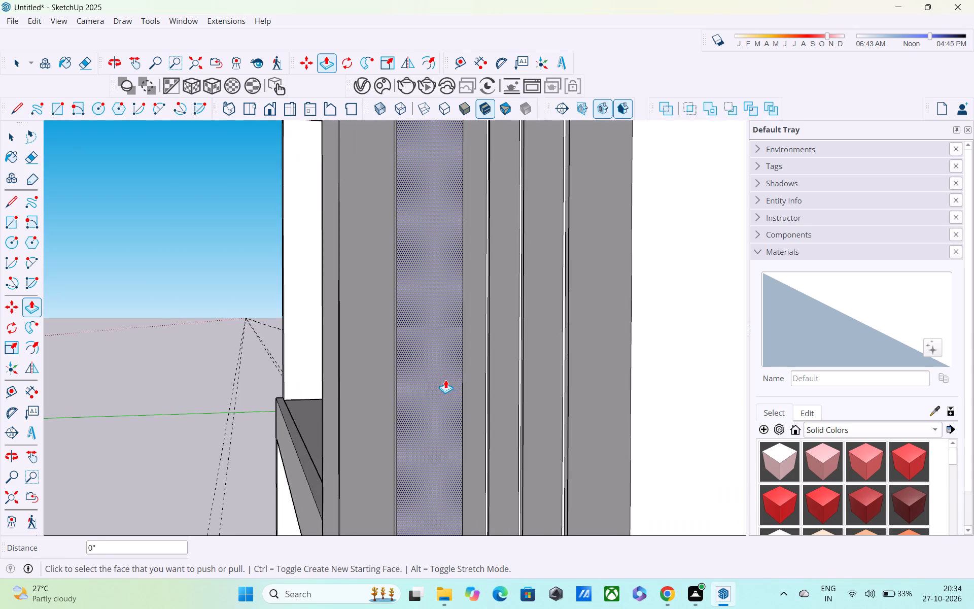
{"action": "scroll", "coordinate": [450, 380], "scroll_direction": "up", "scroll_amount": 6}
{"action": "middle_click_drag", "start_coordinate": [453, 378], "coordinate": [548, 349]}
{"action": "scroll", "coordinate": [548, 348], "scroll_direction": "down", "scroll_amount": 20}
{"action": "scroll", "coordinate": [519, 345], "scroll_direction": "down", "scroll_amount": 6}
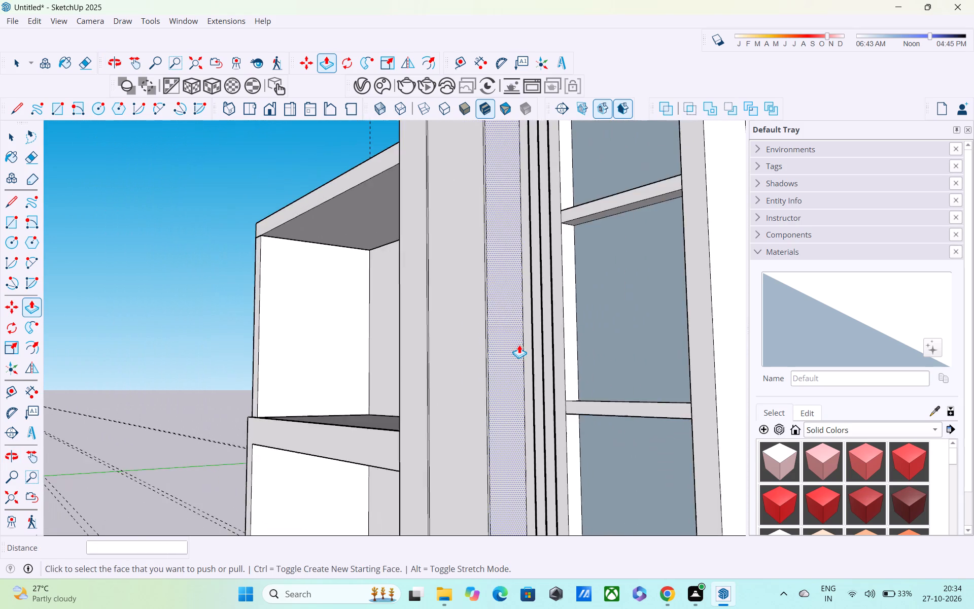
{"action": "scroll", "coordinate": [513, 339], "scroll_direction": "down", "scroll_amount": 3}
Examine the whole front elevation, including the tower's frame, window, grooves and top.
{"action": "middle_click_drag", "start_coordinate": [513, 339], "coordinate": [556, 293]}
{"action": "scroll", "coordinate": [556, 295], "scroll_direction": "down", "scroll_amount": 6}
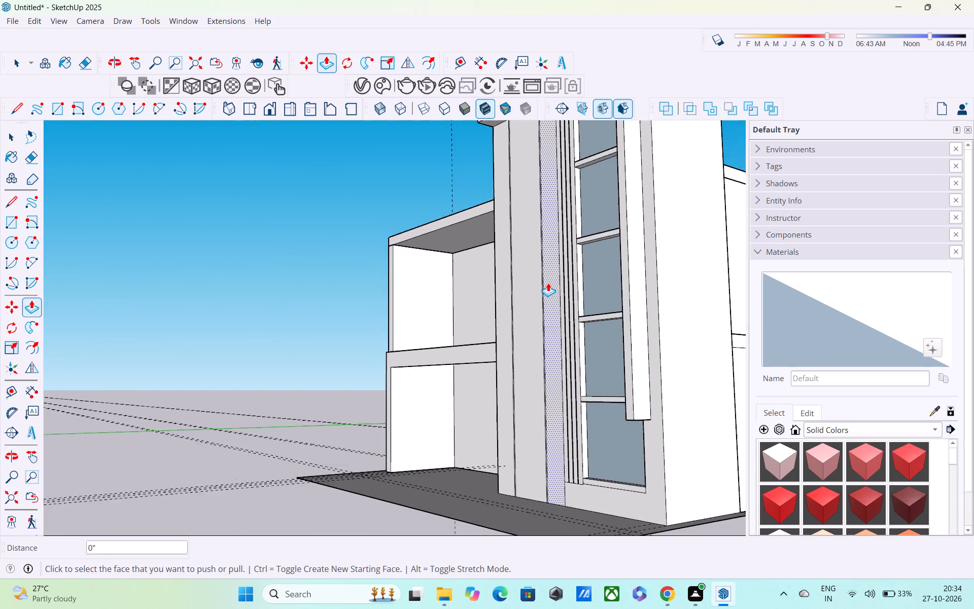
{"action": "middle_click_drag", "start_coordinate": [548, 283], "coordinate": [611, 290]}
{"action": "scroll", "coordinate": [546, 321], "scroll_direction": "down", "scroll_amount": 2}
{"action": "middle_click_drag", "start_coordinate": [546, 346], "coordinate": [618, 362]}
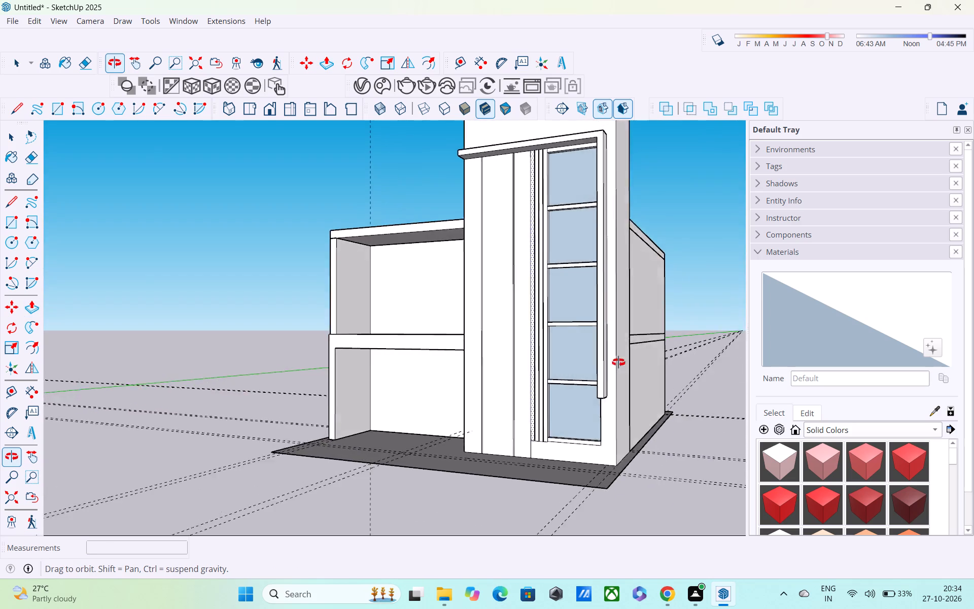
{"action": "middle_click_drag", "start_coordinate": [618, 362], "coordinate": [678, 365]}
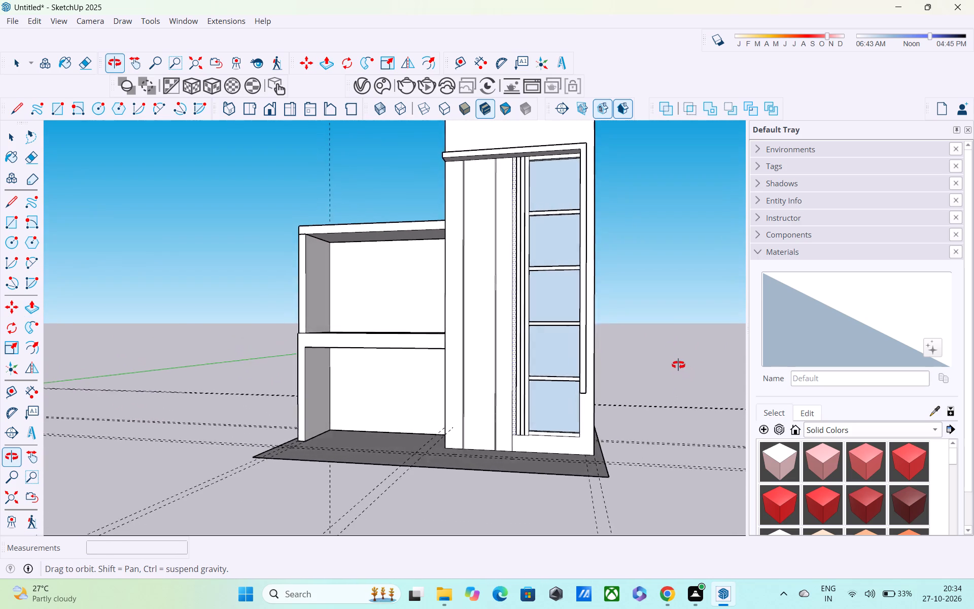
{"action": "middle_click_drag", "start_coordinate": [678, 365], "coordinate": [720, 481]}
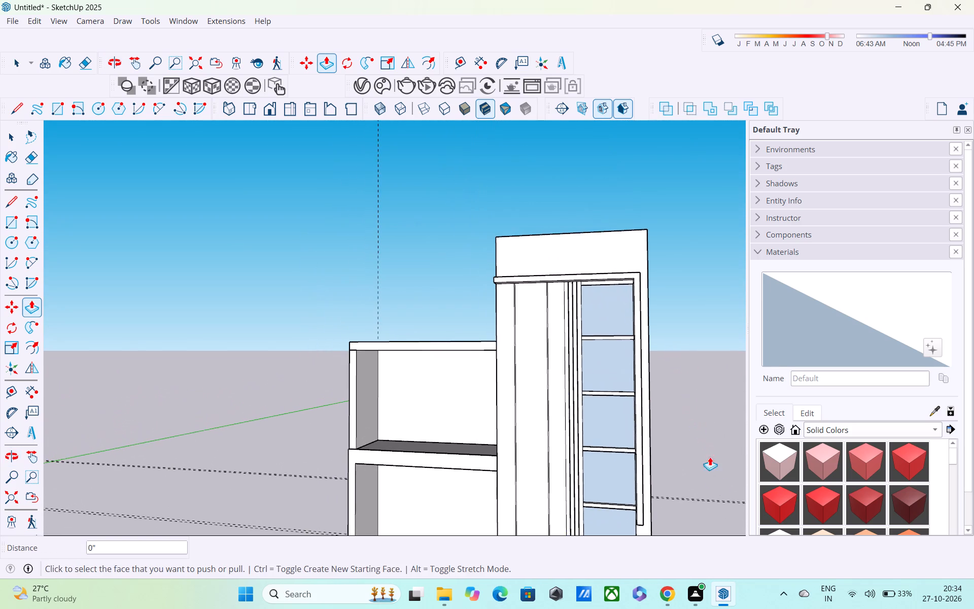
{"action": "middle_click_drag", "start_coordinate": [682, 383], "coordinate": [705, 603]}
{"action": "middle_click_drag", "start_coordinate": [587, 335], "coordinate": [587, 330]}
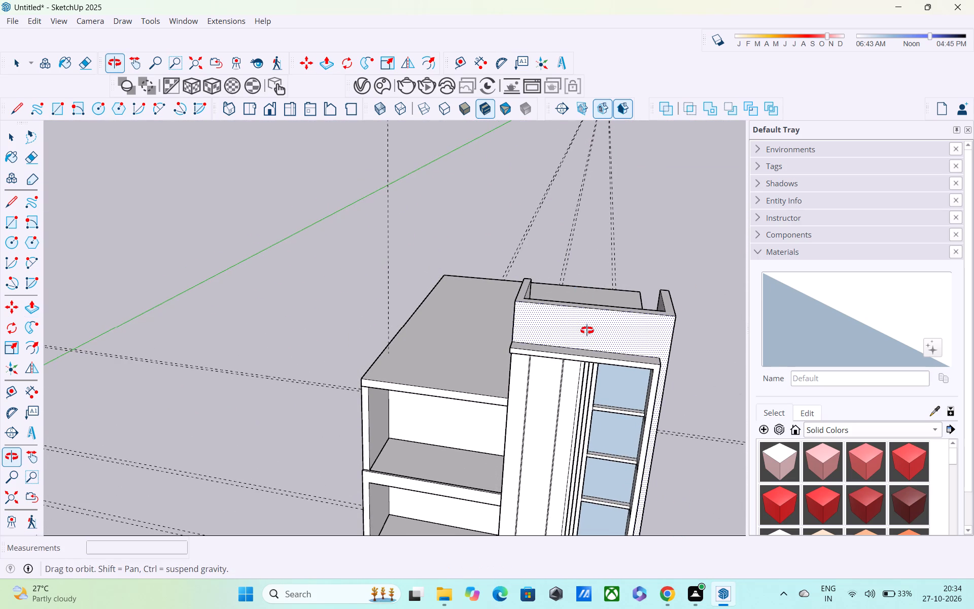
{"action": "middle_click_drag", "start_coordinate": [587, 330], "coordinate": [580, 289]}
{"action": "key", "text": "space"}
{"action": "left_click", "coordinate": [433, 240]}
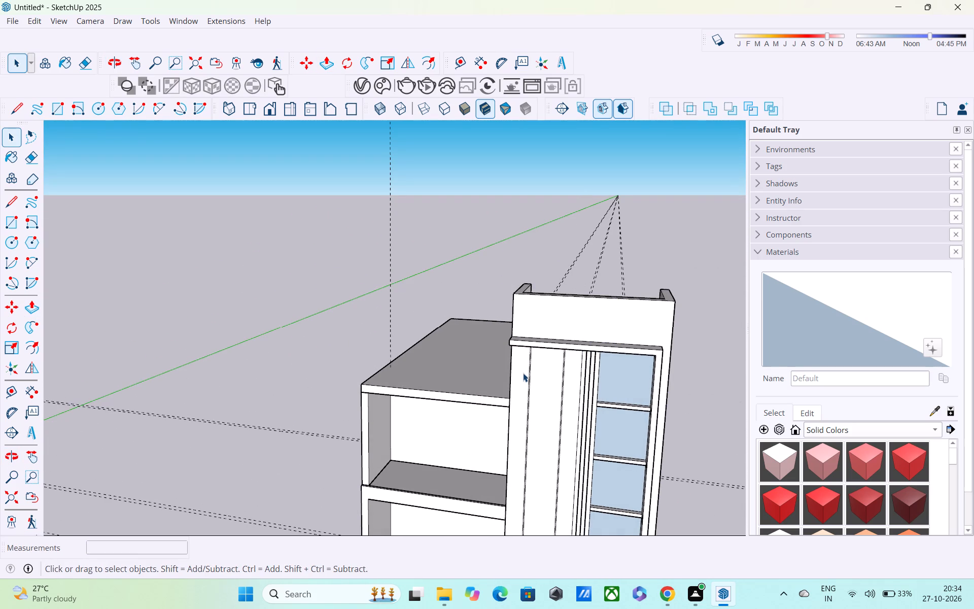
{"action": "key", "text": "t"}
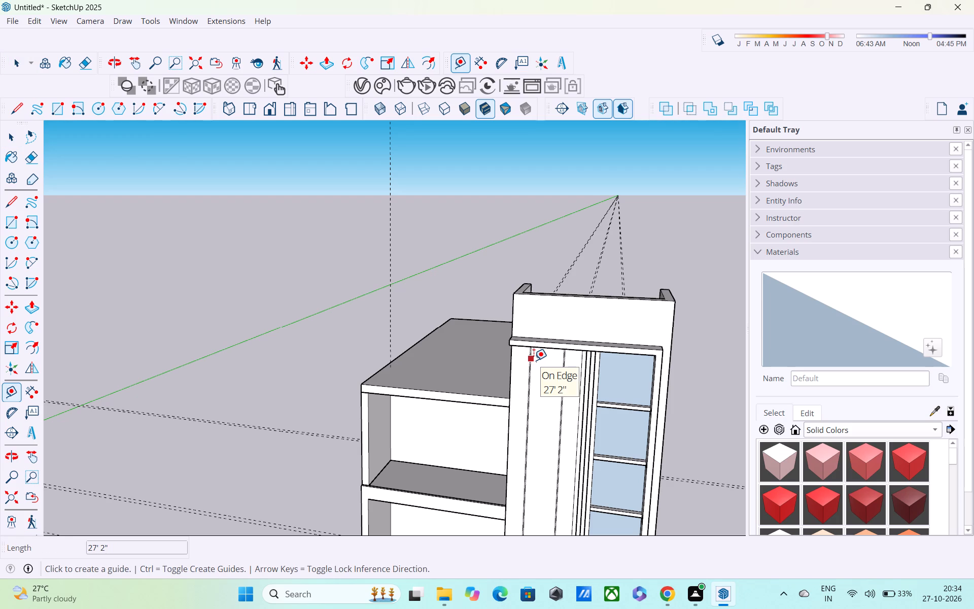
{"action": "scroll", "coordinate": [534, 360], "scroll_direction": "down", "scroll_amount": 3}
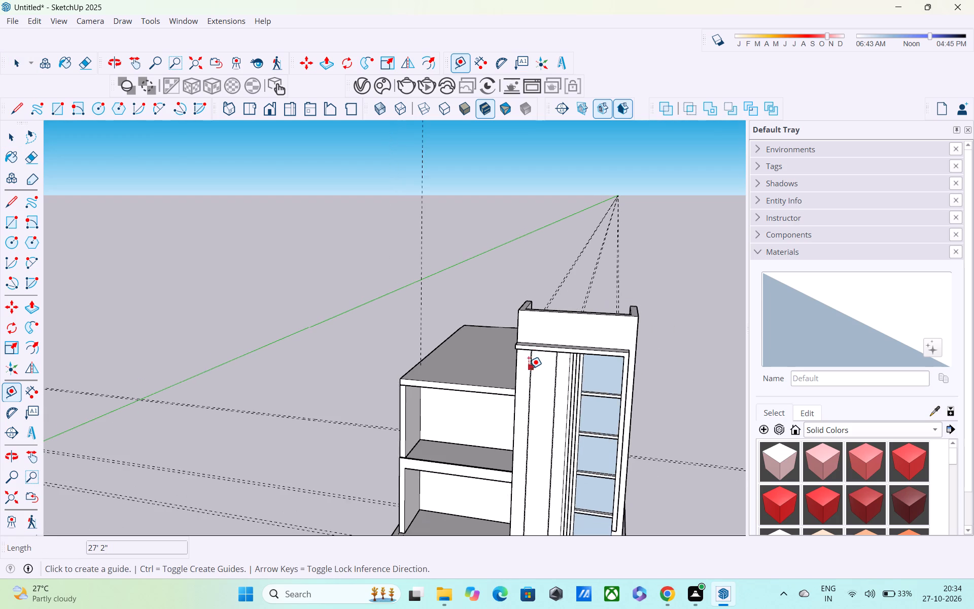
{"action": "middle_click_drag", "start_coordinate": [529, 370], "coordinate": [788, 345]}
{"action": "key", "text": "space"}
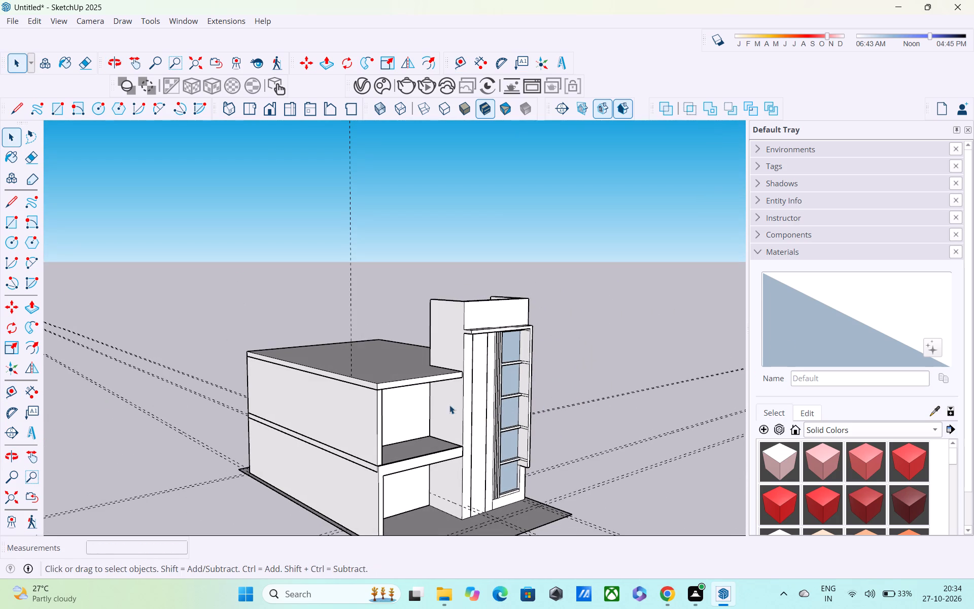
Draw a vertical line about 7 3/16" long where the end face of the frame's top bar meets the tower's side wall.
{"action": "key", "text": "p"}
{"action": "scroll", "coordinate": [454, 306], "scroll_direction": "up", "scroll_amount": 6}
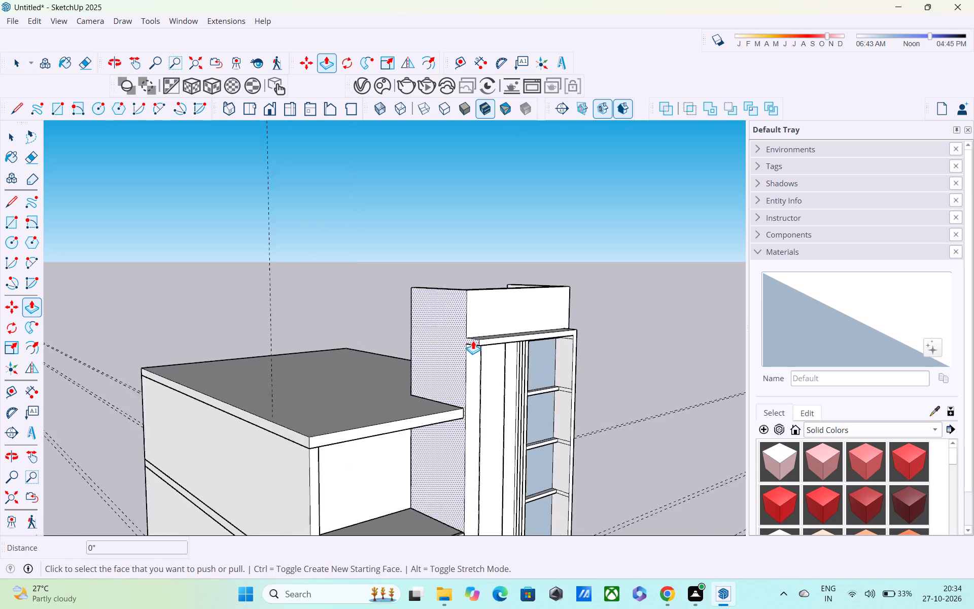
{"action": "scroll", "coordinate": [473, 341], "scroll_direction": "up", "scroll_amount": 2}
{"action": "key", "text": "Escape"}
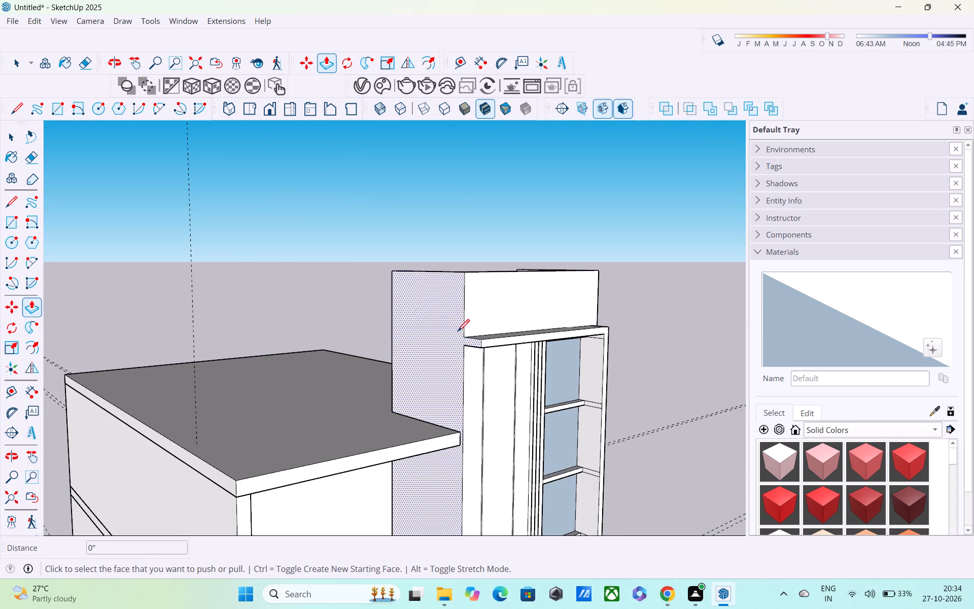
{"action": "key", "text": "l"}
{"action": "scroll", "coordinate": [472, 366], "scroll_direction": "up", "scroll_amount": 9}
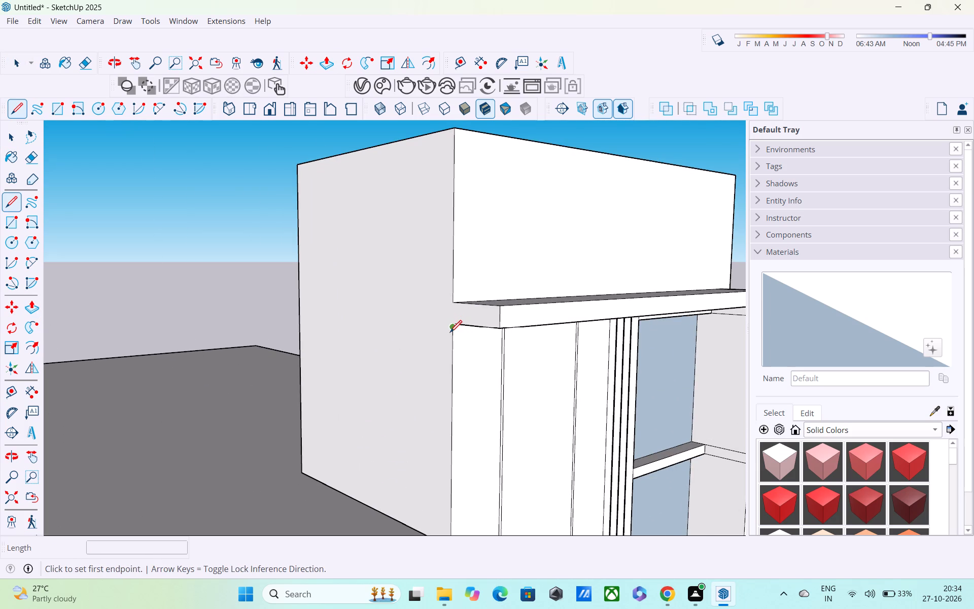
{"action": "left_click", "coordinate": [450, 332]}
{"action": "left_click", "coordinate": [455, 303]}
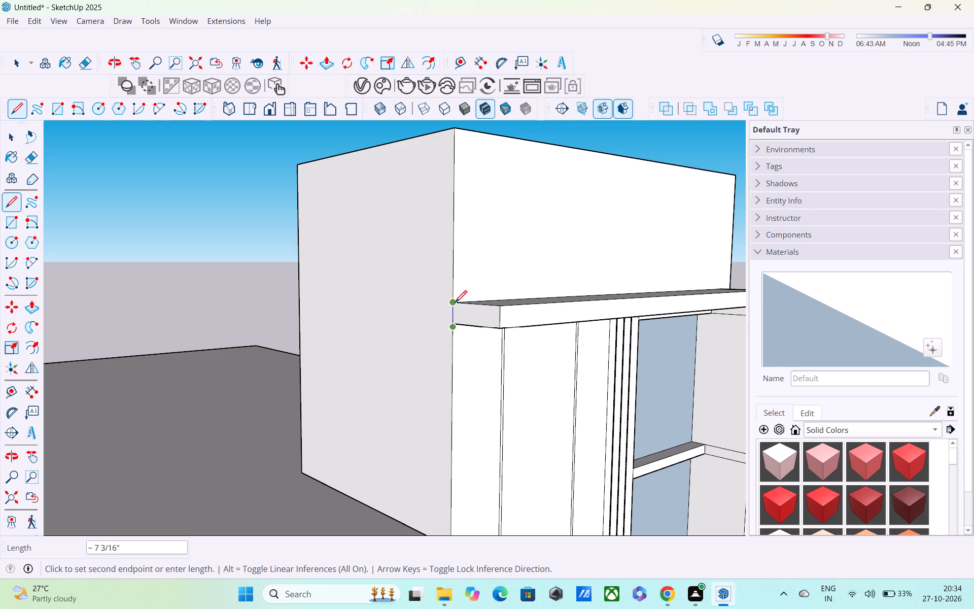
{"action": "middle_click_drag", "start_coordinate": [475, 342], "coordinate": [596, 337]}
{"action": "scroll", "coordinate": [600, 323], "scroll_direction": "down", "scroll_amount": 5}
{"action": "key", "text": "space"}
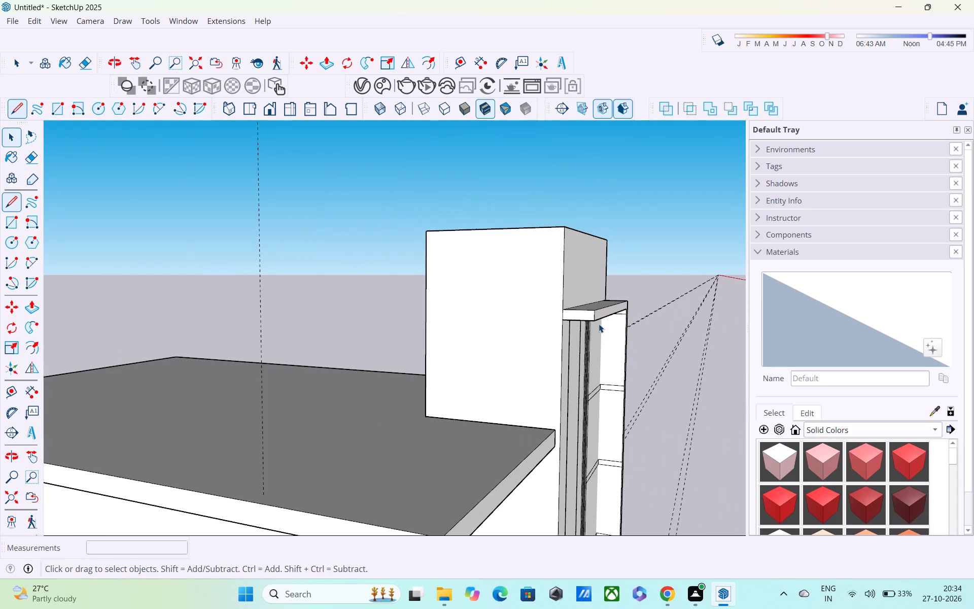
Examine the end and underside of the frame's top bar where it meets the tower's side wall.
{"action": "scroll", "coordinate": [589, 340], "scroll_direction": "up", "scroll_amount": 3}
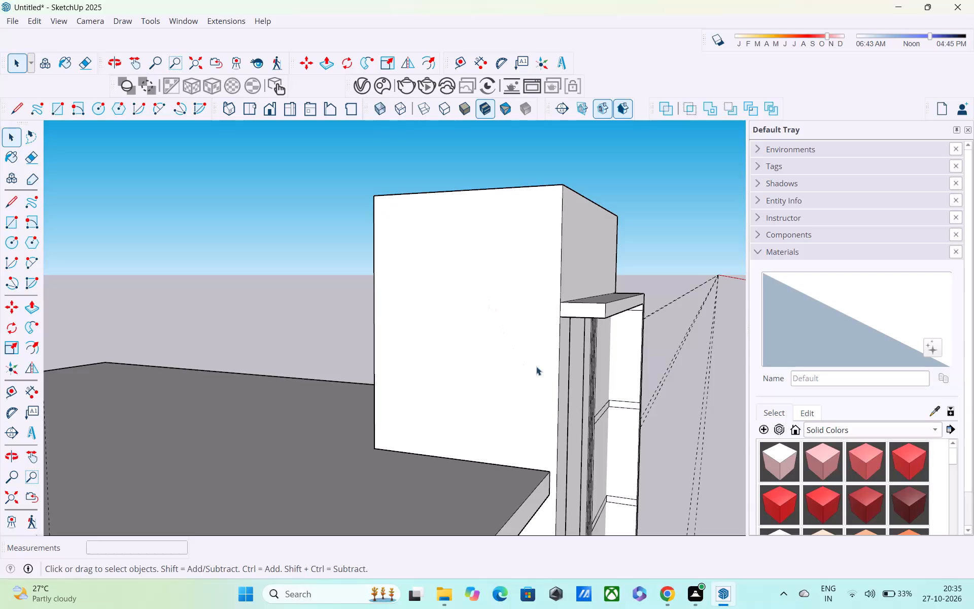
{"action": "middle_click_drag", "start_coordinate": [535, 365], "coordinate": [471, 244]}
{"action": "middle_click_drag", "start_coordinate": [505, 385], "coordinate": [482, 383]}
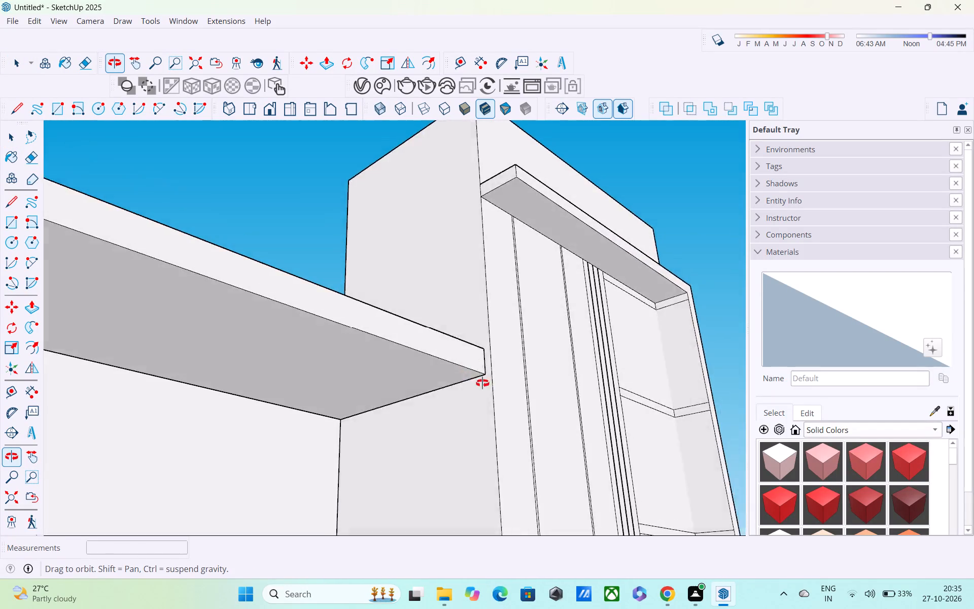
{"action": "middle_click_drag", "start_coordinate": [482, 383], "coordinate": [504, 399]}
{"action": "scroll", "coordinate": [500, 380], "scroll_direction": "down", "scroll_amount": 4}
{"action": "middle_click_drag", "start_coordinate": [484, 355], "coordinate": [424, 281], "text": "shift"}
{"action": "middle_click_drag", "start_coordinate": [488, 209], "coordinate": [501, 242]}
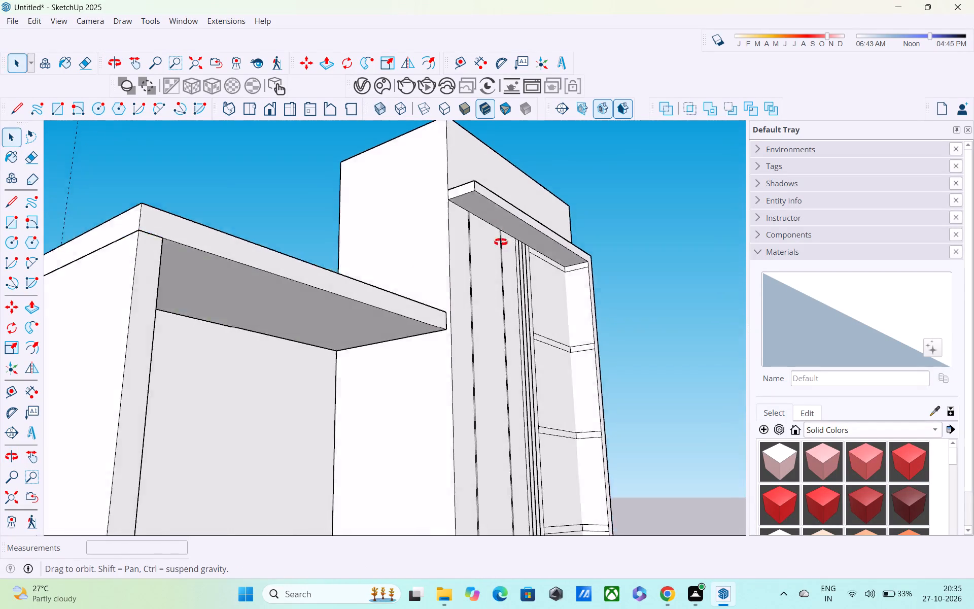
{"action": "middle_click_drag", "start_coordinate": [501, 242], "coordinate": [569, 349]}
{"action": "scroll", "coordinate": [481, 213], "scroll_direction": "up", "scroll_amount": 6}
{"action": "scroll", "coordinate": [503, 269], "scroll_direction": "up", "scroll_amount": 2}
{"action": "middle_click_drag", "start_coordinate": [502, 270], "coordinate": [467, 147], "text": "shift"}
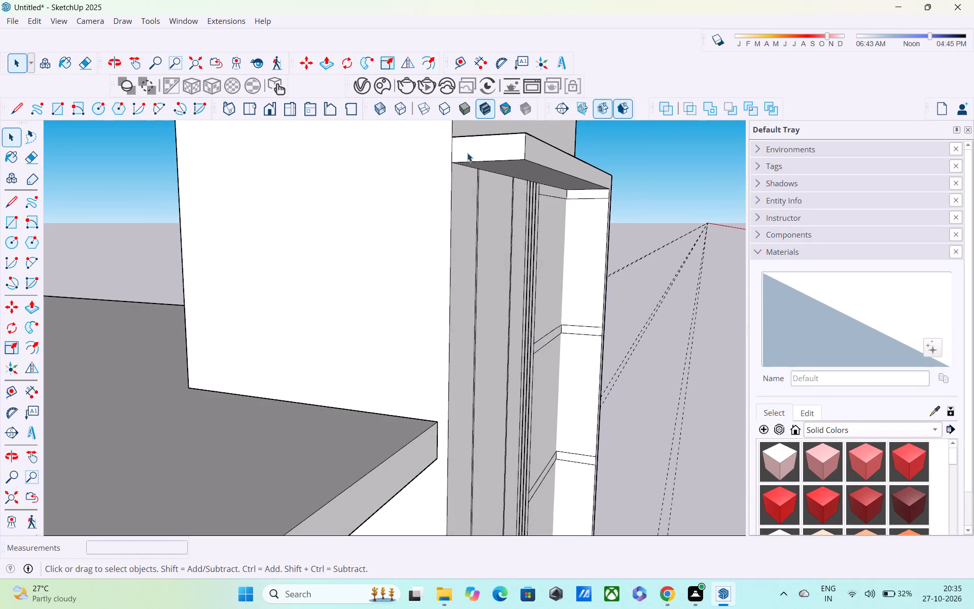
{"action": "scroll", "coordinate": [467, 156], "scroll_direction": "down", "scroll_amount": 5}
{"action": "middle_click_drag", "start_coordinate": [487, 201], "coordinate": [429, 162]}
{"action": "scroll", "coordinate": [427, 161], "scroll_direction": "down", "scroll_amount": 1}
{"action": "scroll", "coordinate": [427, 161], "scroll_direction": "up", "scroll_amount": 1}
{"action": "scroll", "coordinate": [427, 161], "scroll_direction": "down", "scroll_amount": 6}
{"action": "middle_click_drag", "start_coordinate": [457, 196], "coordinate": [368, 219]}
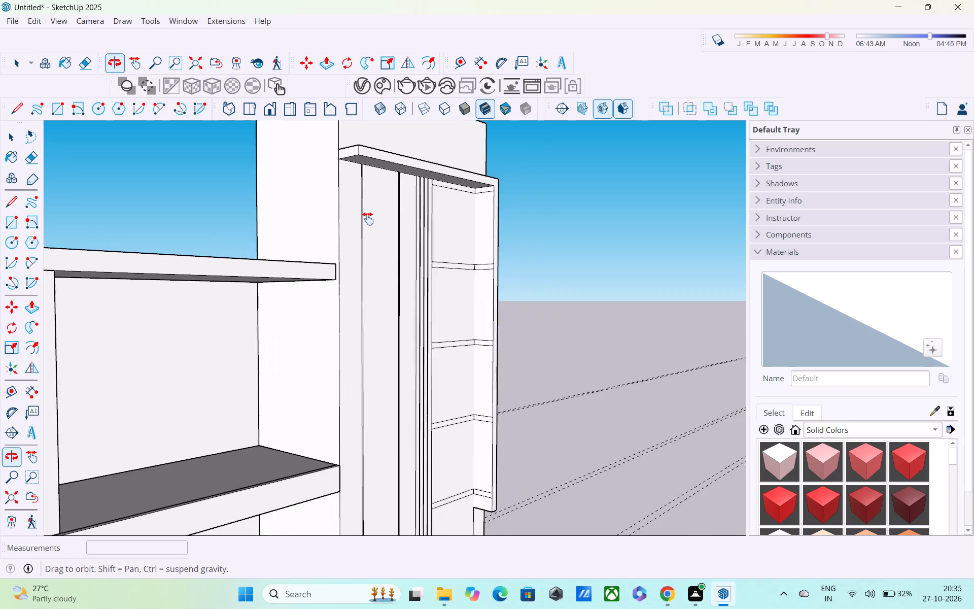
{"action": "middle_click_drag", "start_coordinate": [368, 219], "coordinate": [360, 219]}
{"action": "scroll", "coordinate": [360, 219], "scroll_direction": "up", "scroll_amount": 1, "text": "shift"}
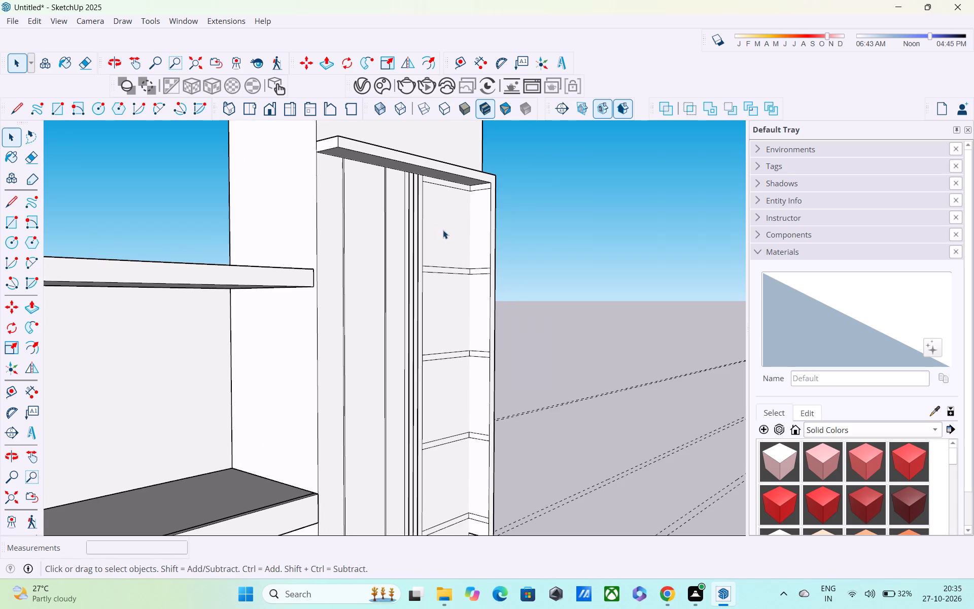
{"action": "middle_click_drag", "start_coordinate": [457, 237], "coordinate": [246, 244]}
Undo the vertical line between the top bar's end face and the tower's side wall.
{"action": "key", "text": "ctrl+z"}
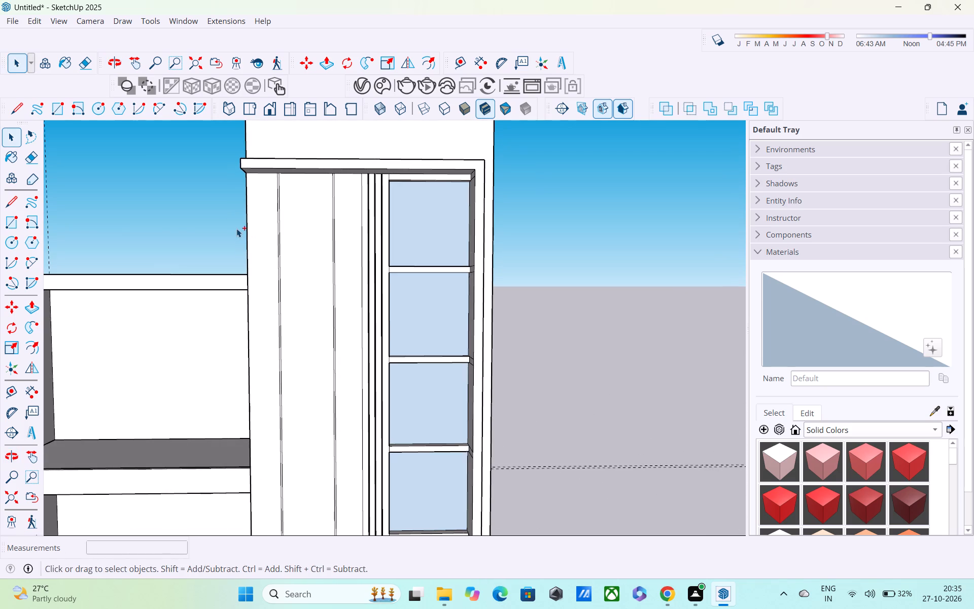
Examine the top bar's end face at the tower's side wall, checking whether the two share one face.
{"action": "middle_click_drag", "start_coordinate": [416, 209], "coordinate": [684, 252]}
{"action": "scroll", "coordinate": [293, 200], "scroll_direction": "up", "scroll_amount": 3}
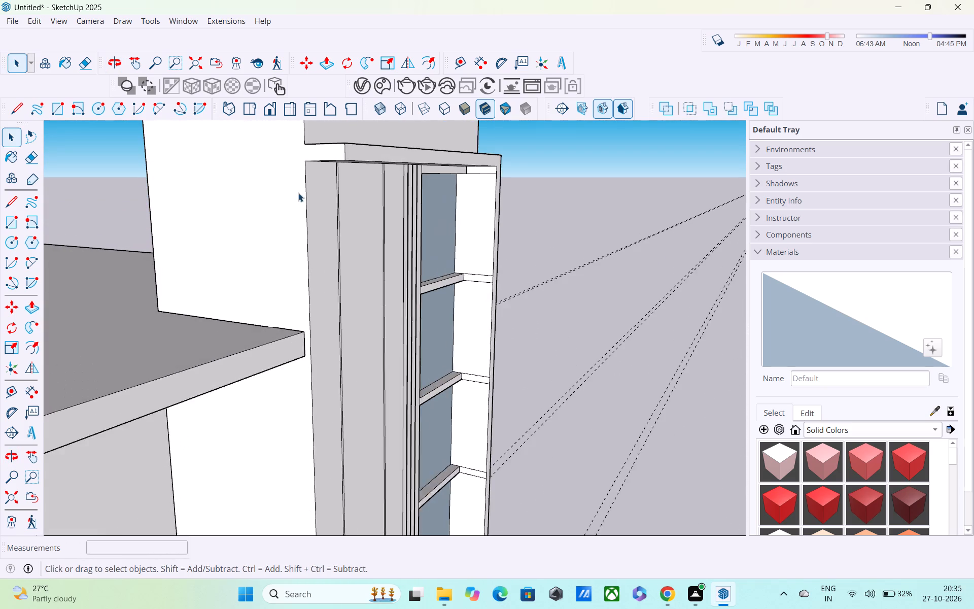
{"action": "scroll", "coordinate": [298, 193], "scroll_direction": "up", "scroll_amount": 2}
{"action": "middle_click_drag", "start_coordinate": [309, 172], "coordinate": [323, 283], "text": "shift"}
{"action": "scroll", "coordinate": [337, 266], "scroll_direction": "up", "scroll_amount": 3}
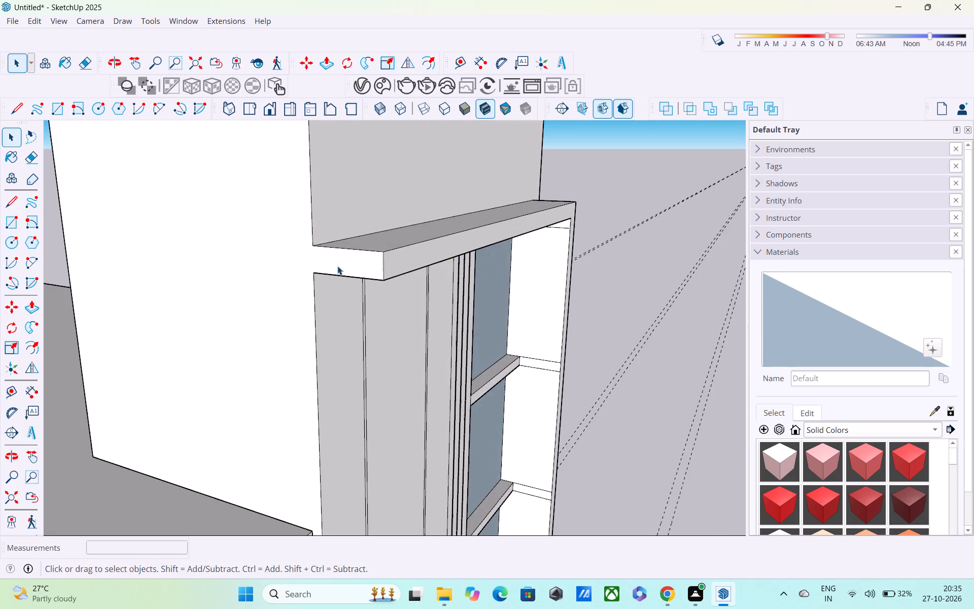
{"action": "middle_click_drag", "start_coordinate": [338, 265], "coordinate": [382, 236]}
{"action": "double_click", "coordinate": [400, 235]}
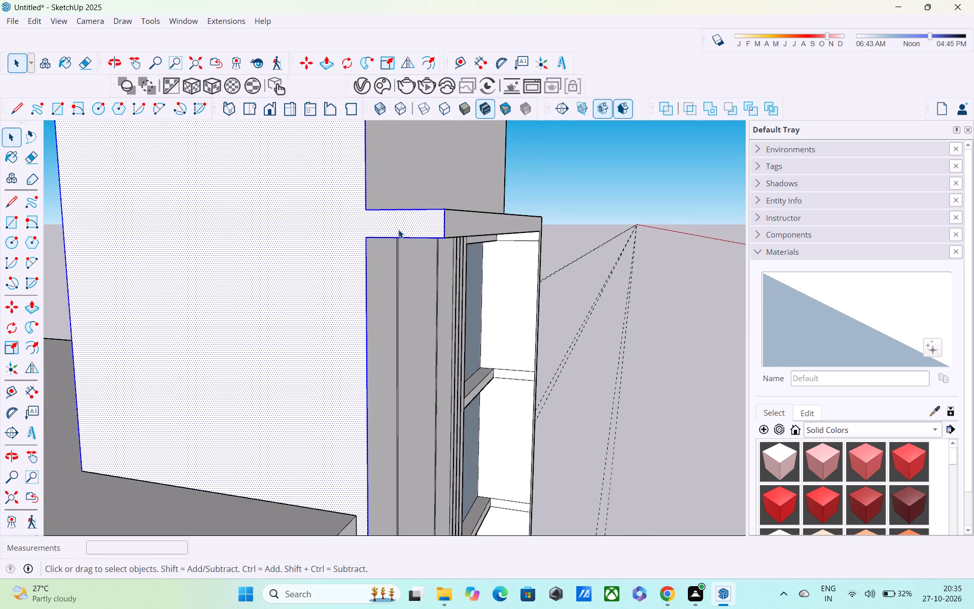
{"action": "left_click", "coordinate": [571, 174]}
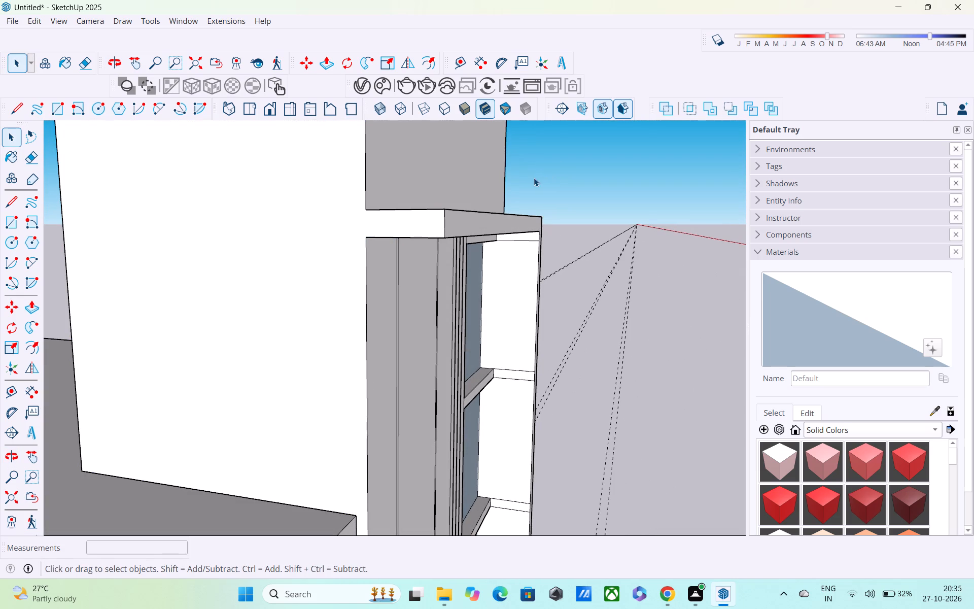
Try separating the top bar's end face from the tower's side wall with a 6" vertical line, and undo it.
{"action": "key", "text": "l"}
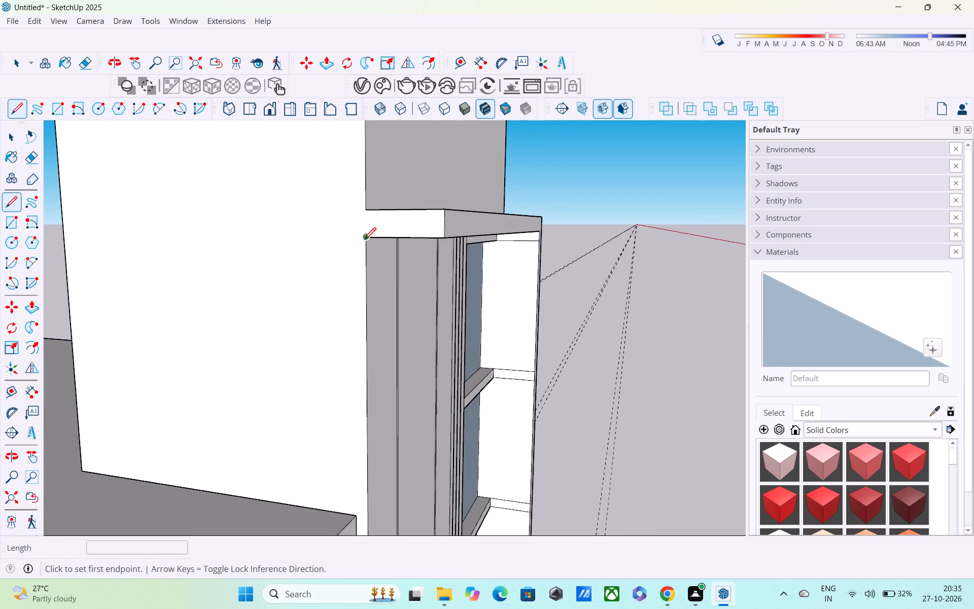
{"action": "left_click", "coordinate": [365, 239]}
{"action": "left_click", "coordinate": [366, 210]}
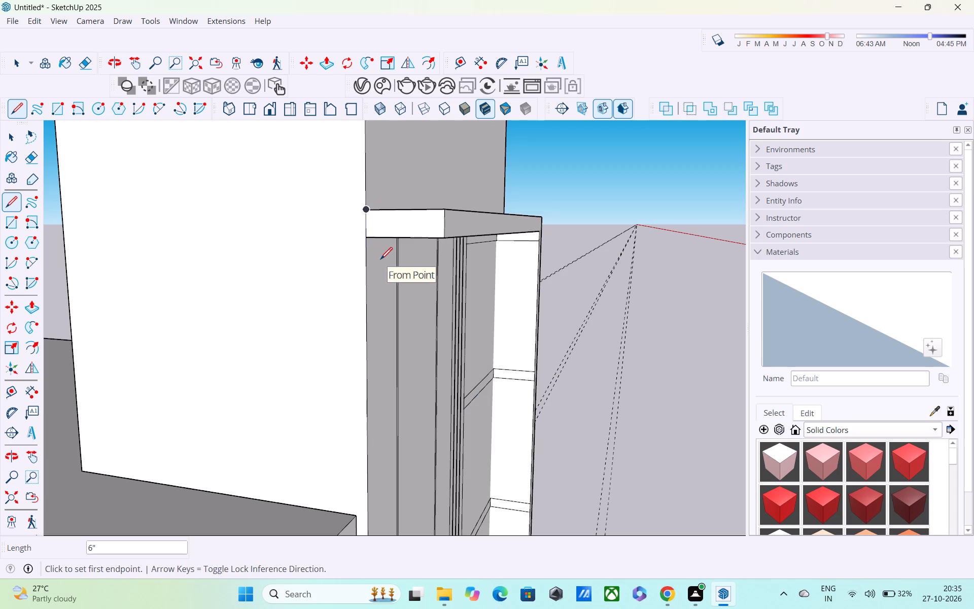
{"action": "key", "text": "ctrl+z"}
Examine the underside of the frame's top bar, the grooves and the window's upper corner.
{"action": "scroll", "coordinate": [382, 273], "scroll_direction": "down", "scroll_amount": 2}
{"action": "middle_click_drag", "start_coordinate": [366, 267], "coordinate": [204, 233]}
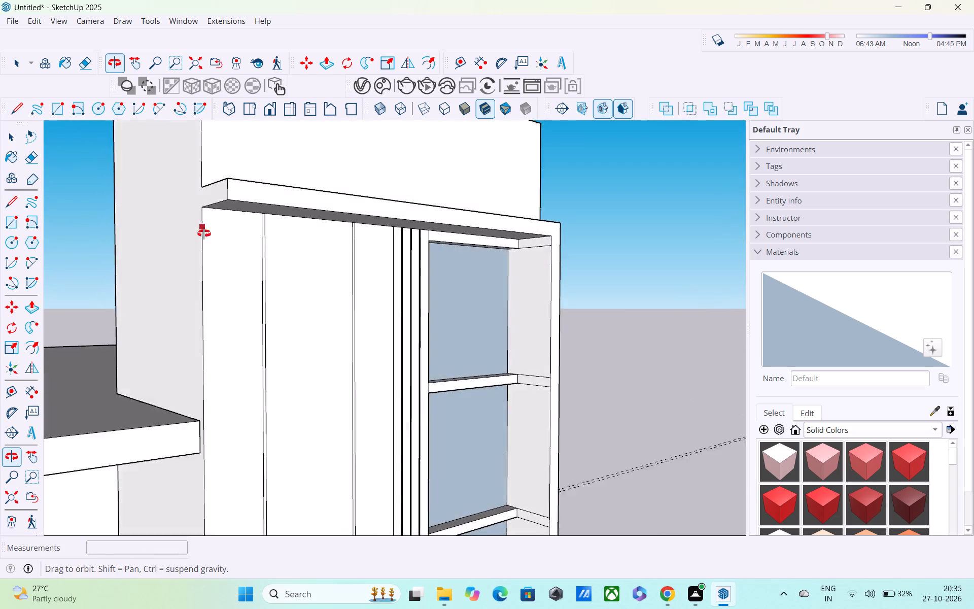
{"action": "middle_click_drag", "start_coordinate": [204, 233], "coordinate": [170, 233]}
{"action": "key", "text": "space"}
{"action": "middle_click_drag", "start_coordinate": [546, 294], "coordinate": [376, 245]}
{"action": "scroll", "coordinate": [363, 315], "scroll_direction": "up", "scroll_amount": 2}
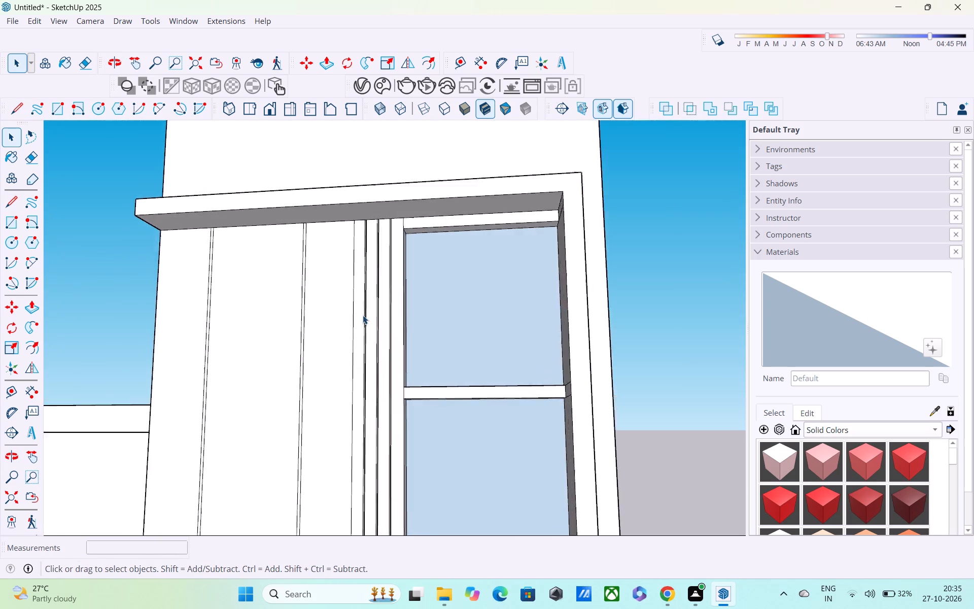
{"action": "scroll", "coordinate": [363, 315], "scroll_direction": "up", "scroll_amount": 9}
{"action": "middle_click_drag", "start_coordinate": [382, 311], "coordinate": [285, 233]}
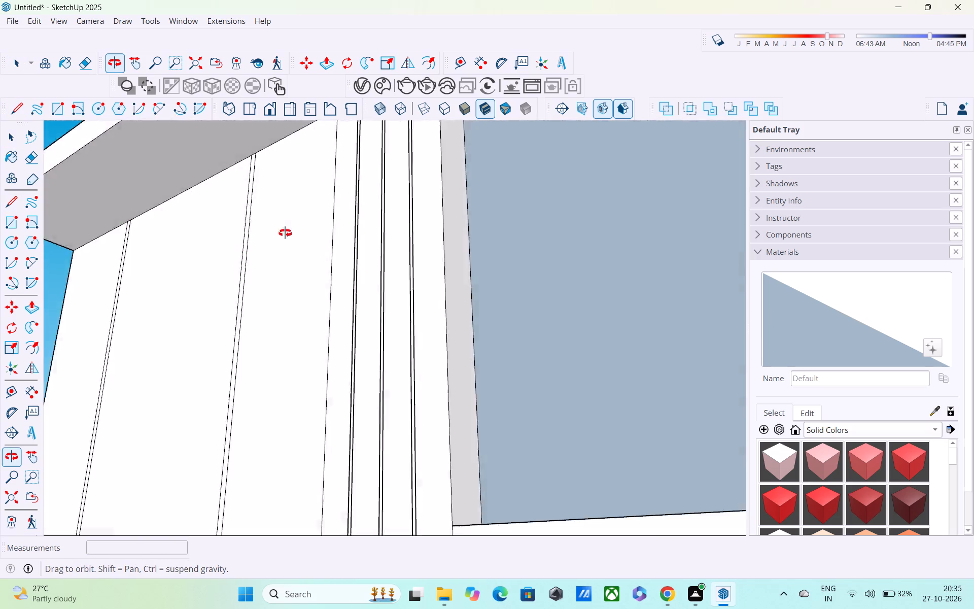
{"action": "middle_click_drag", "start_coordinate": [285, 233], "coordinate": [323, 261]}
{"action": "scroll", "coordinate": [321, 252], "scroll_direction": "down", "scroll_amount": 7}
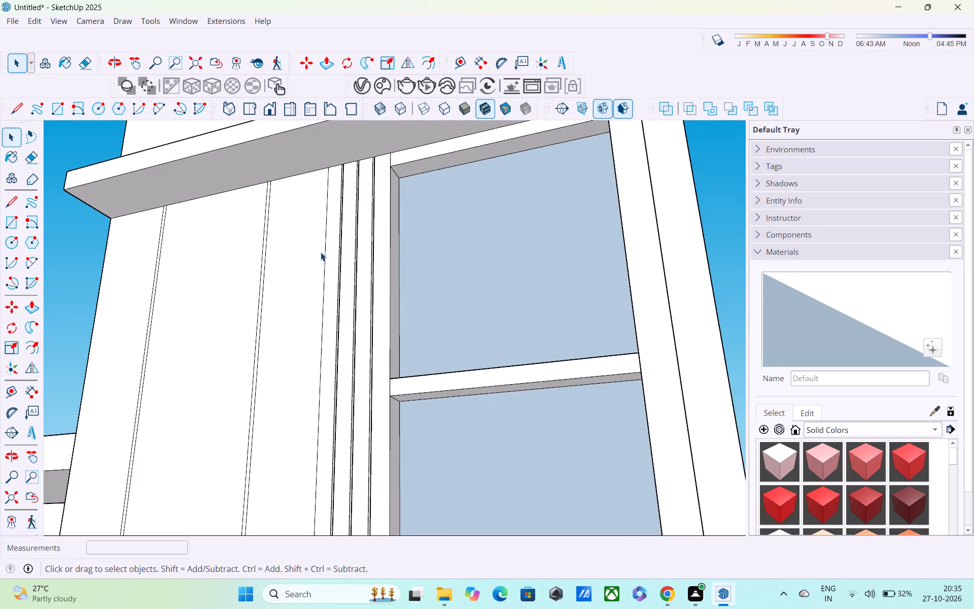
{"action": "middle_click_drag", "start_coordinate": [321, 252], "coordinate": [333, 313], "text": "shift"}
{"action": "scroll", "coordinate": [488, 161], "scroll_direction": "up", "scroll_amount": 5}
{"action": "key", "text": "e"}
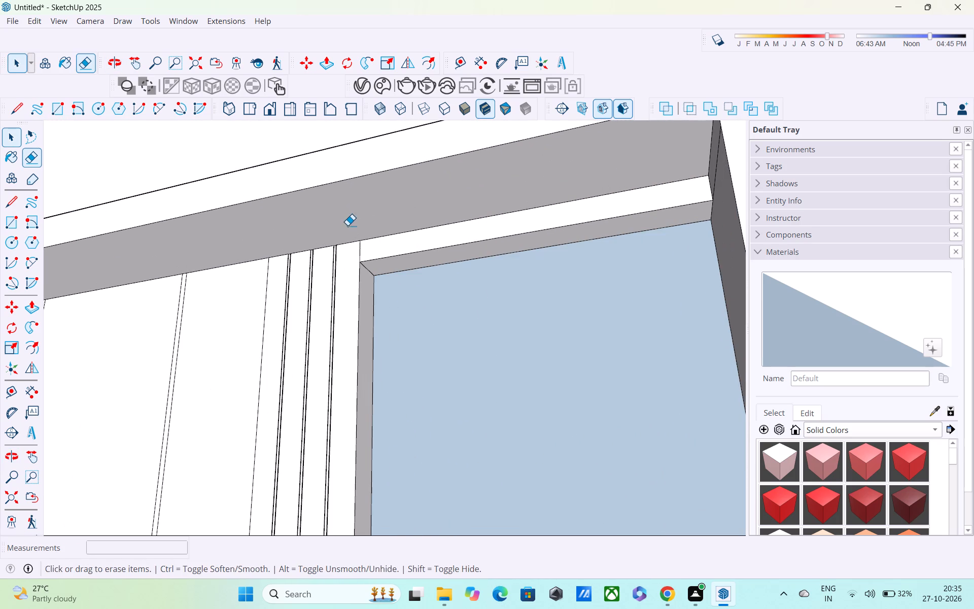
{"action": "scroll", "coordinate": [342, 216], "scroll_direction": "up", "scroll_amount": 7}
{"action": "scroll", "coordinate": [343, 217], "scroll_direction": "down", "scroll_amount": 1}
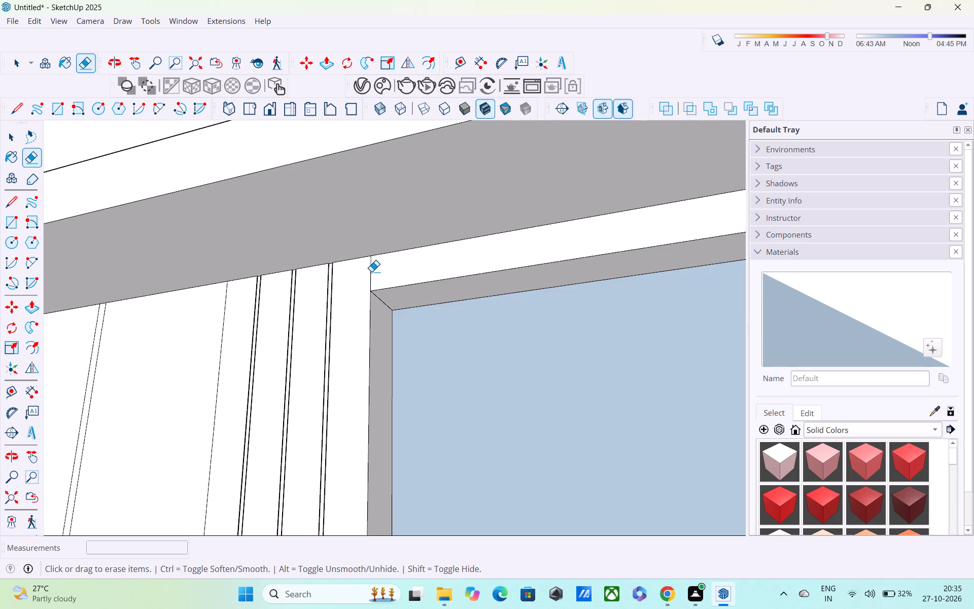
{"action": "scroll", "coordinate": [373, 272], "scroll_direction": "down", "scroll_amount": 11}
{"action": "scroll", "coordinate": [392, 308], "scroll_direction": "up", "scroll_amount": 1}
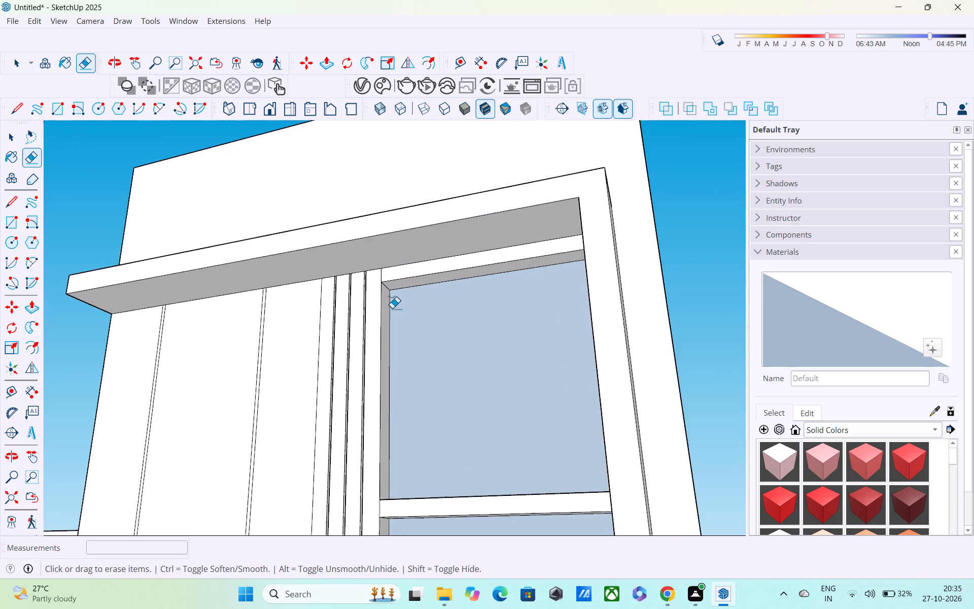
Examine the tower's grooved front and the top bar's end face where it joins the side wall.
{"action": "middle_click_drag", "start_coordinate": [392, 309], "coordinate": [653, 96], "text": "shift"}
{"action": "scroll", "coordinate": [653, 96], "scroll_direction": "up", "scroll_amount": 2}
{"action": "scroll", "coordinate": [624, 116], "scroll_direction": "down", "scroll_amount": 6}
{"action": "scroll", "coordinate": [584, 188], "scroll_direction": "up", "scroll_amount": 1}
{"action": "scroll", "coordinate": [534, 255], "scroll_direction": "down", "scroll_amount": 2}
{"action": "middle_click_drag", "start_coordinate": [524, 276], "coordinate": [448, 228], "text": "shift"}
{"action": "scroll", "coordinate": [446, 226], "scroll_direction": "up", "scroll_amount": 1}
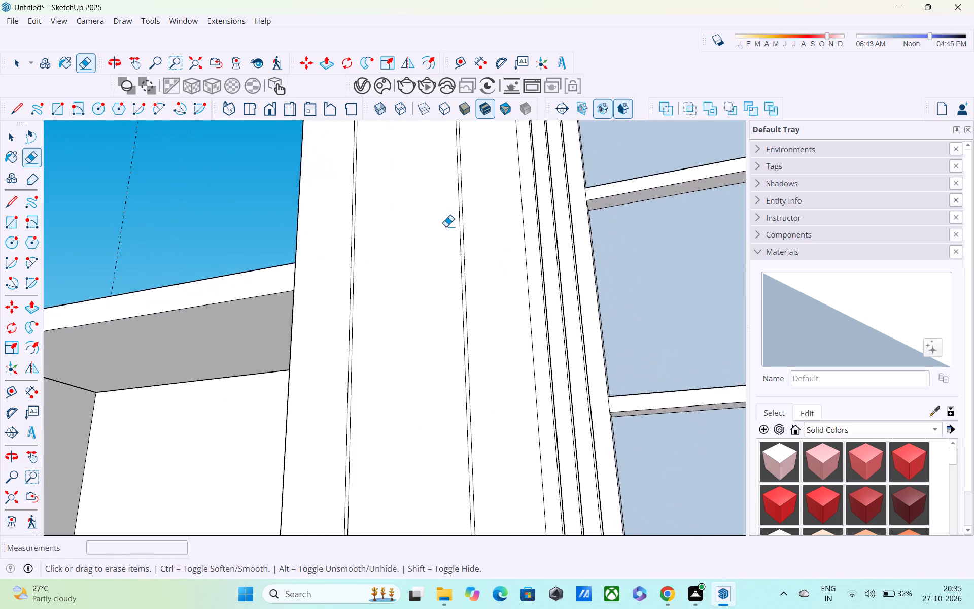
{"action": "scroll", "coordinate": [439, 221], "scroll_direction": "down", "scroll_amount": 7}
{"action": "middle_click_drag", "start_coordinate": [330, 316], "coordinate": [340, 406], "text": "shift"}
{"action": "middle_click_drag", "start_coordinate": [502, 318], "coordinate": [530, 346]}
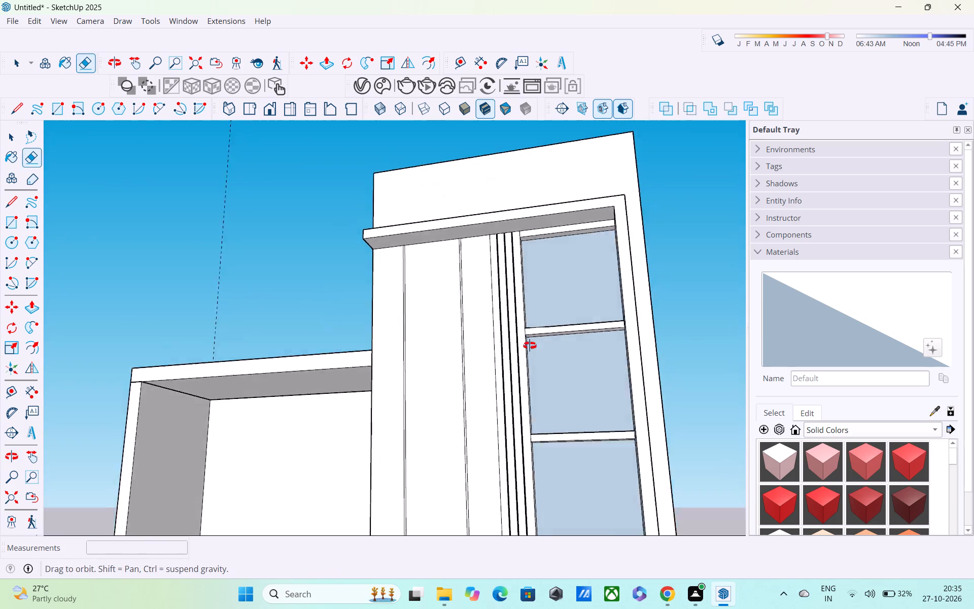
{"action": "middle_click_drag", "start_coordinate": [530, 346], "coordinate": [877, 471]}
{"action": "scroll", "coordinate": [451, 259], "scroll_direction": "up", "scroll_amount": 4}
{"action": "key", "text": "space"}
{"action": "double_click", "coordinate": [296, 186]}
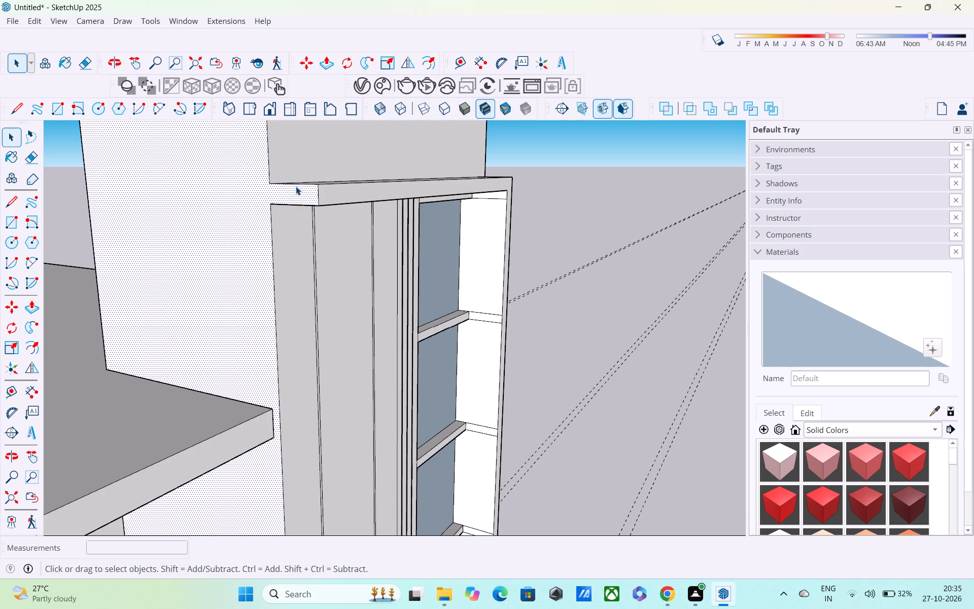
{"action": "left_click", "coordinate": [615, 220]}
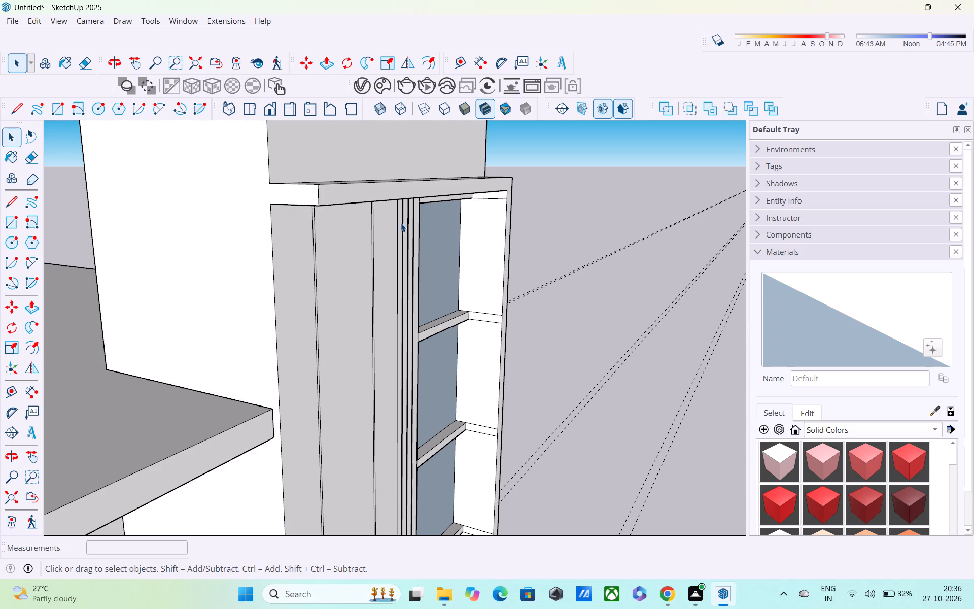
Erase the leftover edges that continue the upper window crossbars across the inner face of the frame's vertical leg.
{"action": "scroll", "coordinate": [384, 211], "scroll_direction": "up", "scroll_amount": 2}
{"action": "middle_click_drag", "start_coordinate": [386, 214], "coordinate": [386, 159]}
{"action": "scroll", "coordinate": [409, 200], "scroll_direction": "up", "scroll_amount": 3}
{"action": "key", "text": "e"}
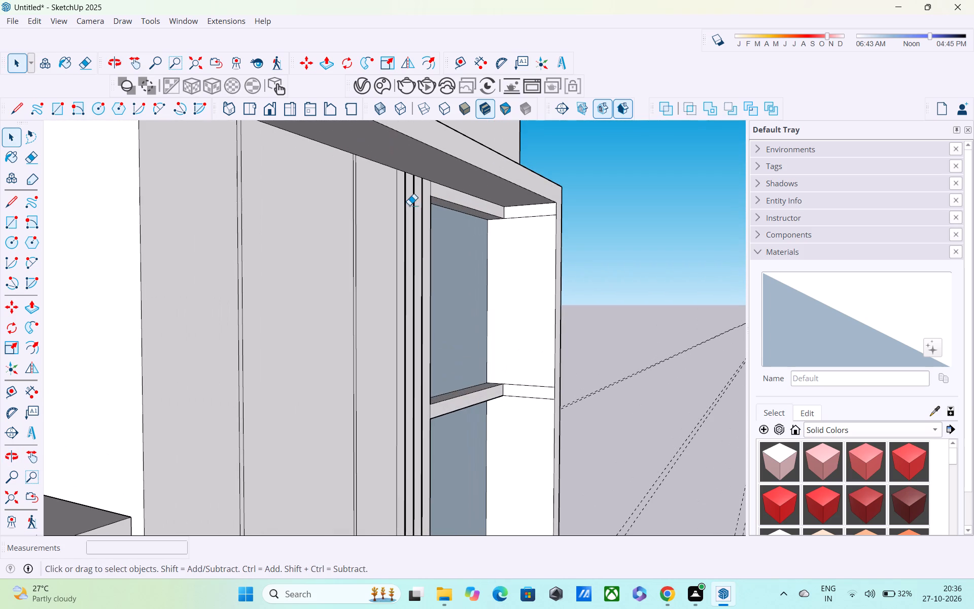
{"action": "scroll", "coordinate": [469, 237], "scroll_direction": "up", "scroll_amount": 4}
{"action": "left_click_drag", "start_coordinate": [551, 198], "coordinate": [555, 224]}
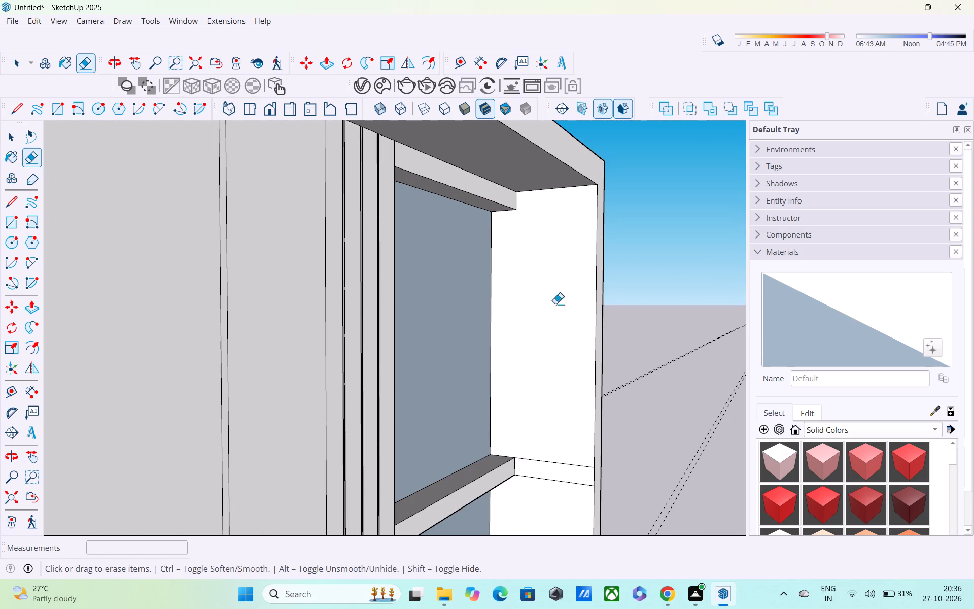
{"action": "middle_click_drag", "start_coordinate": [559, 418], "coordinate": [557, 158], "text": "shift"}
{"action": "left_click_drag", "start_coordinate": [557, 167], "coordinate": [561, 274]}
{"action": "middle_click_drag", "start_coordinate": [549, 299], "coordinate": [551, 121]}
{"action": "left_click_drag", "start_coordinate": [552, 279], "coordinate": [553, 358]}
{"action": "scroll", "coordinate": [552, 362], "scroll_direction": "down", "scroll_amount": 1}
{"action": "middle_click_drag", "start_coordinate": [552, 255], "coordinate": [552, 210], "text": "shift"}
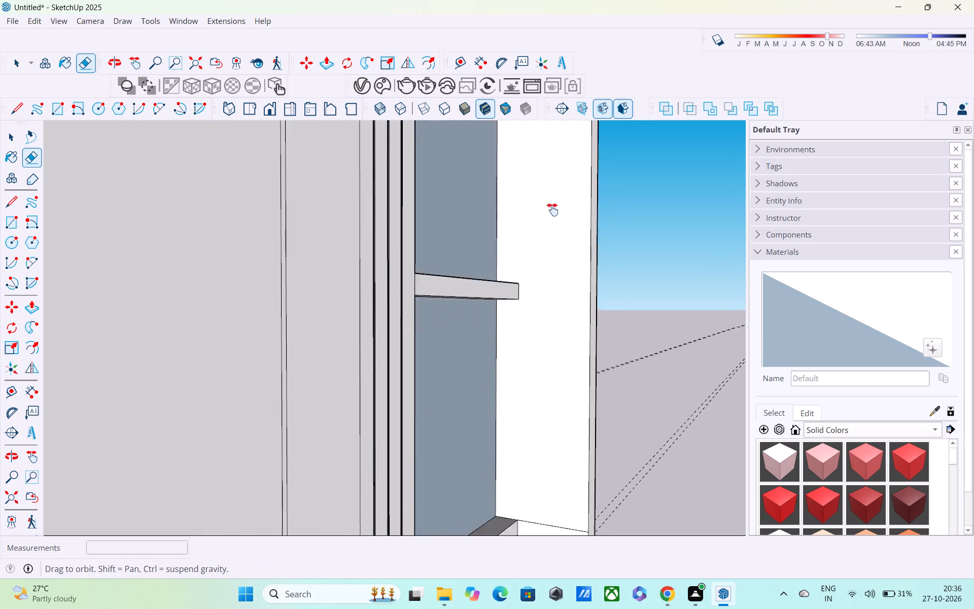
{"action": "middle_click_drag", "start_coordinate": [552, 210], "coordinate": [552, 30], "text": "shift"}
{"action": "left_click_drag", "start_coordinate": [553, 308], "coordinate": [556, 390]}
Erase the leftover crossbar edges near the lower end of the inner face of the frame's vertical leg.
{"action": "scroll", "coordinate": [556, 349], "scroll_direction": "down", "scroll_amount": 4}
{"action": "middle_click_drag", "start_coordinate": [552, 339], "coordinate": [514, 509]}
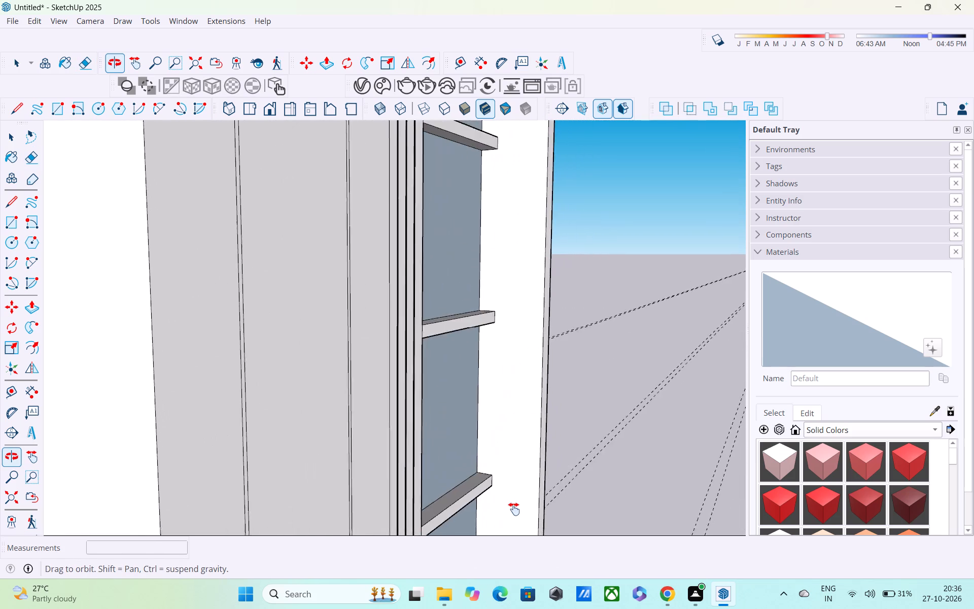
{"action": "middle_click_drag", "start_coordinate": [514, 509], "coordinate": [492, 255]}
{"action": "scroll", "coordinate": [494, 283], "scroll_direction": "up", "scroll_amount": 1}
{"action": "scroll", "coordinate": [494, 285], "scroll_direction": "down", "scroll_amount": 6}
{"action": "scroll", "coordinate": [498, 391], "scroll_direction": "up", "scroll_amount": 1}
{"action": "middle_click_drag", "start_coordinate": [498, 378], "coordinate": [496, 344], "text": "shift"}
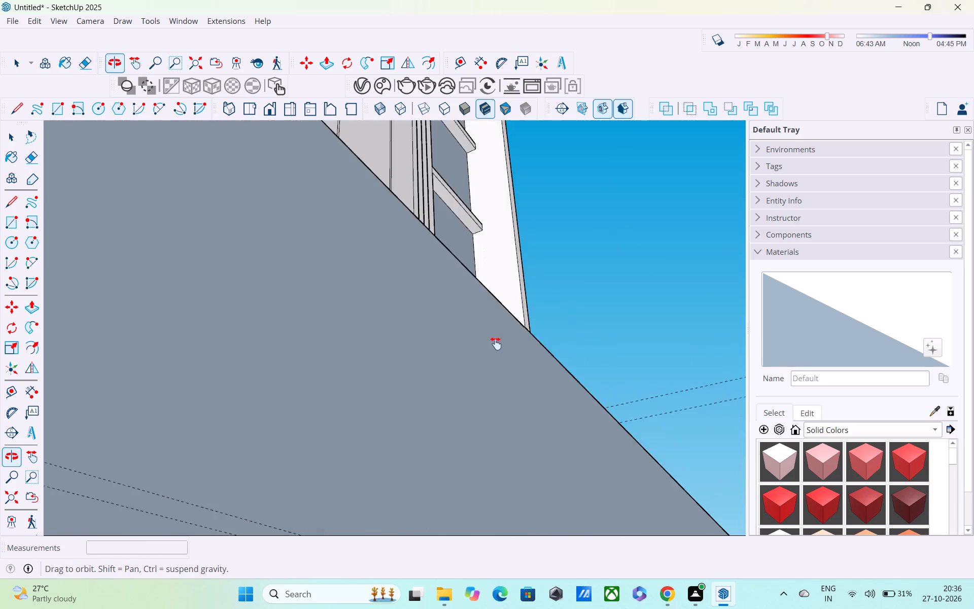
{"action": "middle_click_drag", "start_coordinate": [496, 344], "coordinate": [473, 425], "text": "shift"}
{"action": "scroll", "coordinate": [494, 453], "scroll_direction": "up", "scroll_amount": 4}
{"action": "left_click_drag", "start_coordinate": [518, 427], "coordinate": [520, 467]}
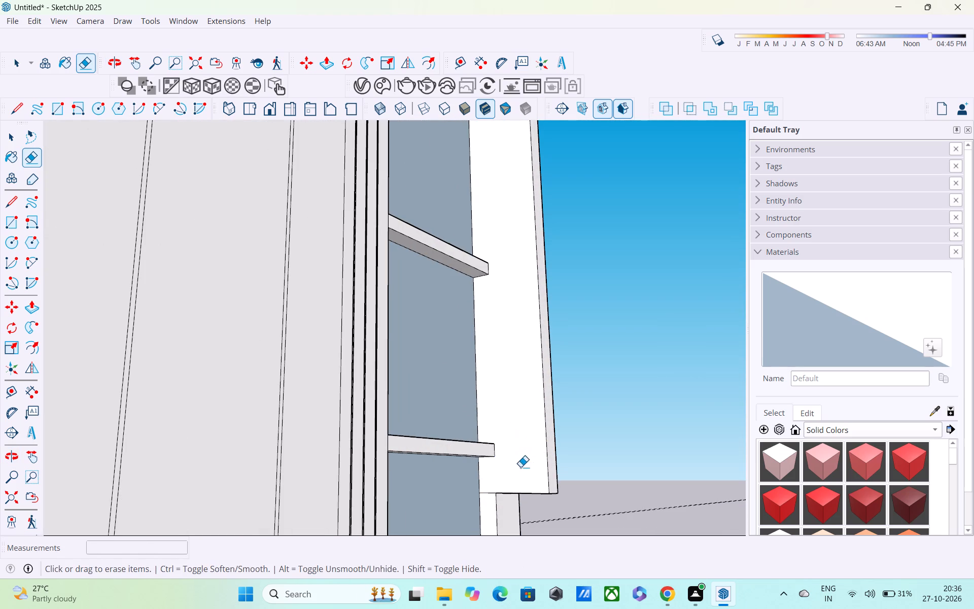
{"action": "scroll", "coordinate": [500, 506], "scroll_direction": "up", "scroll_amount": 3}
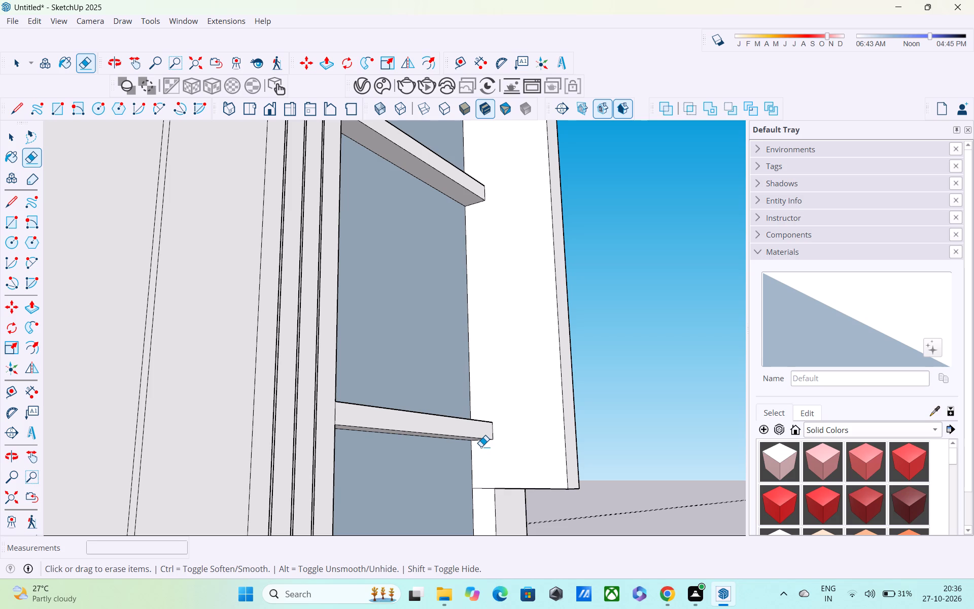
{"action": "scroll", "coordinate": [481, 447], "scroll_direction": "down", "scroll_amount": 9}
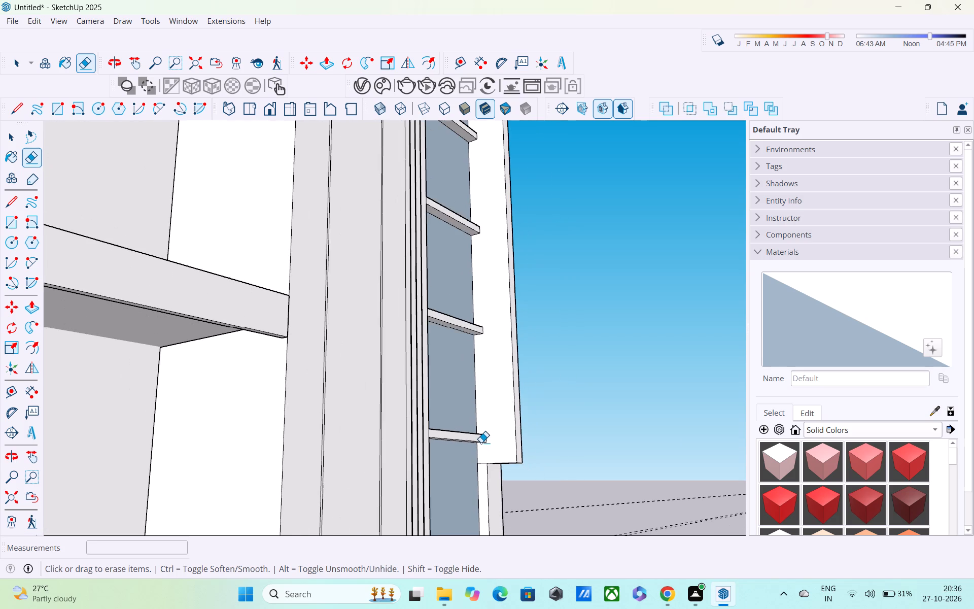
Examine the cleaned frame from the front, above and the side, including the top bar's junction with the side wall.
{"action": "middle_click_drag", "start_coordinate": [469, 405], "coordinate": [469, 402], "text": "shift"}
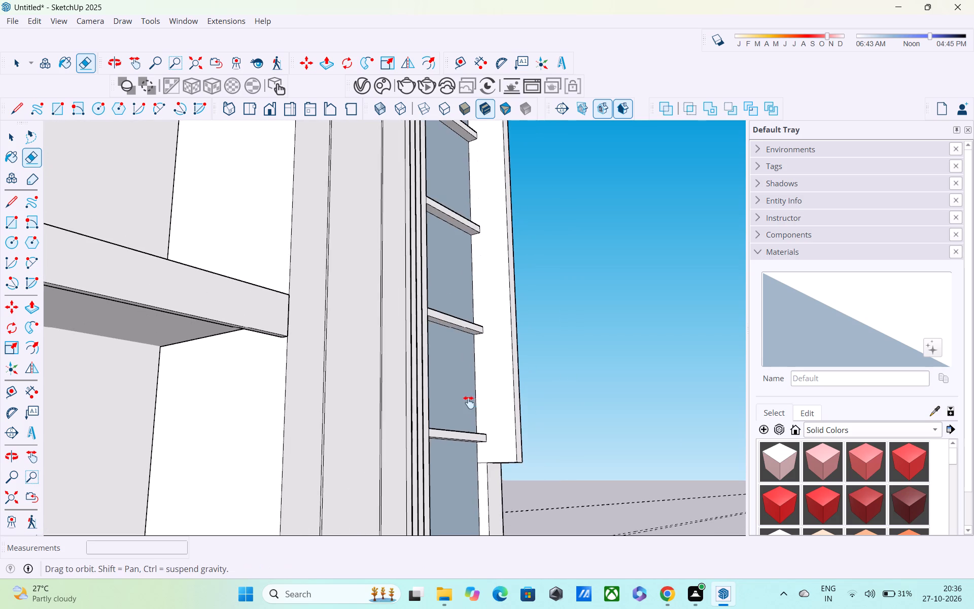
{"action": "middle_click_drag", "start_coordinate": [469, 402], "coordinate": [477, 325], "text": "shift"}
{"action": "middle_click_drag", "start_coordinate": [563, 360], "coordinate": [284, 420]}
{"action": "scroll", "coordinate": [341, 287], "scroll_direction": "down", "scroll_amount": 4}
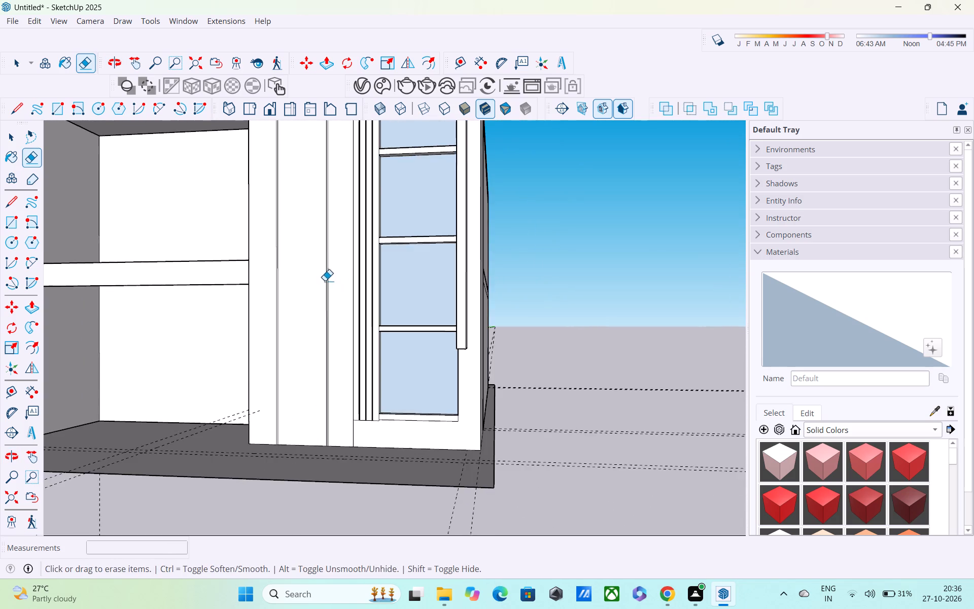
{"action": "middle_click_drag", "start_coordinate": [328, 281], "coordinate": [493, 550], "text": "shift"}
{"action": "scroll", "coordinate": [486, 298], "scroll_direction": "up", "scroll_amount": 4}
{"action": "middle_click_drag", "start_coordinate": [470, 312], "coordinate": [703, 393]}
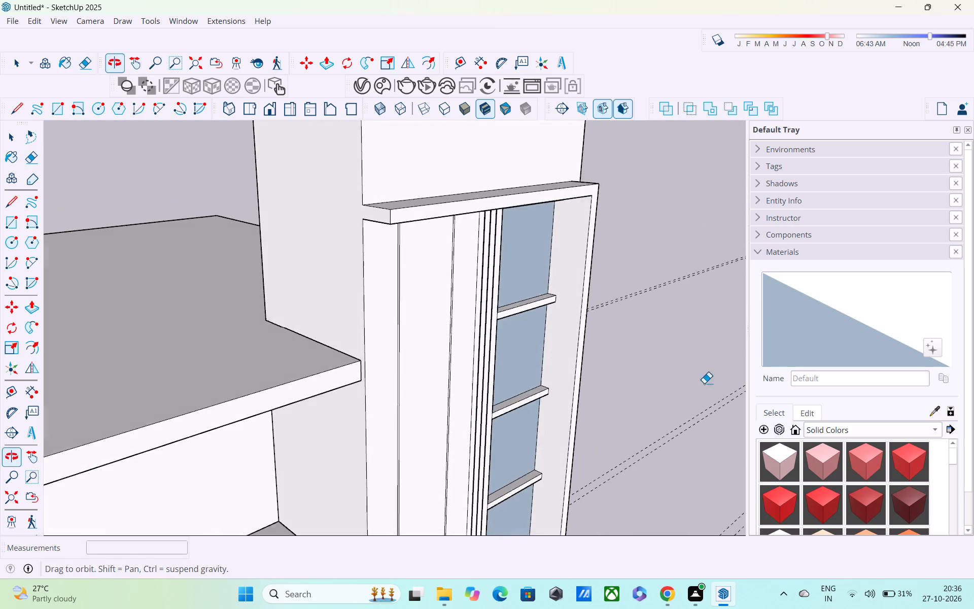
{"action": "scroll", "coordinate": [372, 292], "scroll_direction": "up", "scroll_amount": 4}
{"action": "middle_click_drag", "start_coordinate": [375, 289], "coordinate": [233, 370]}
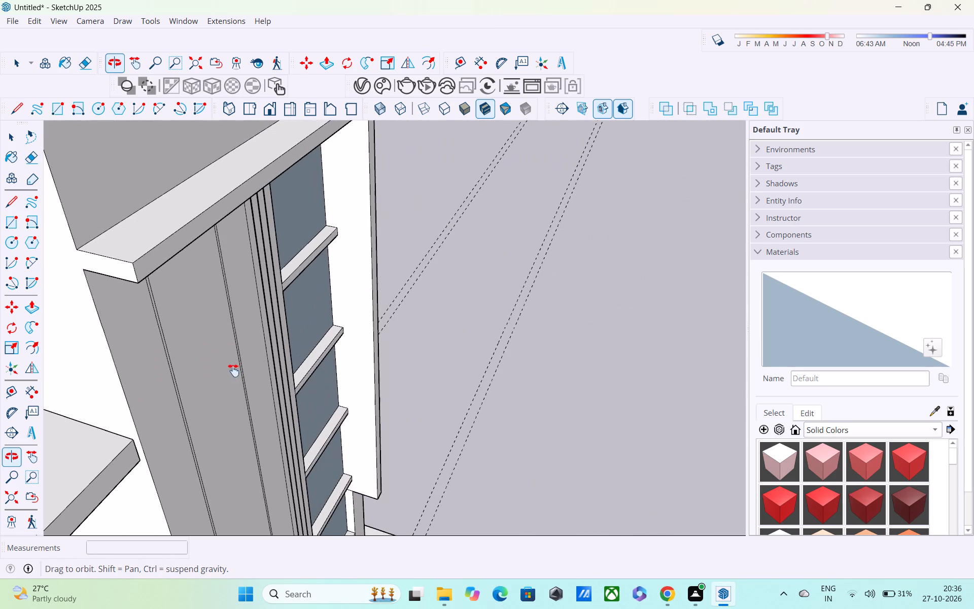
{"action": "middle_click_drag", "start_coordinate": [233, 370], "coordinate": [233, 371]}
{"action": "middle_click_drag", "start_coordinate": [171, 381], "coordinate": [355, 449]}
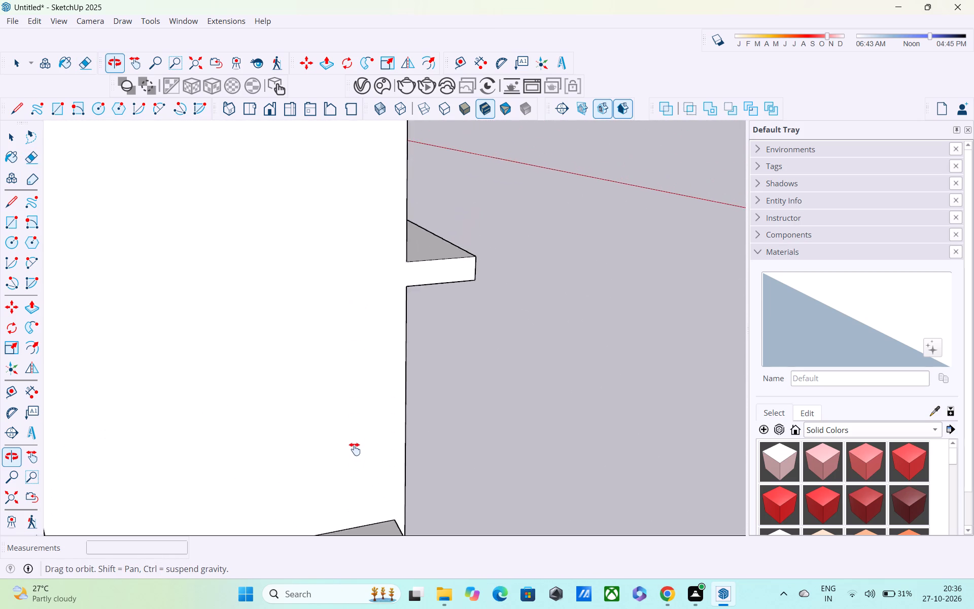
{"action": "middle_click_drag", "start_coordinate": [355, 449], "coordinate": [354, 472]}
{"action": "middle_click_drag", "start_coordinate": [447, 379], "coordinate": [394, 337]}
{"action": "key", "text": "space"}
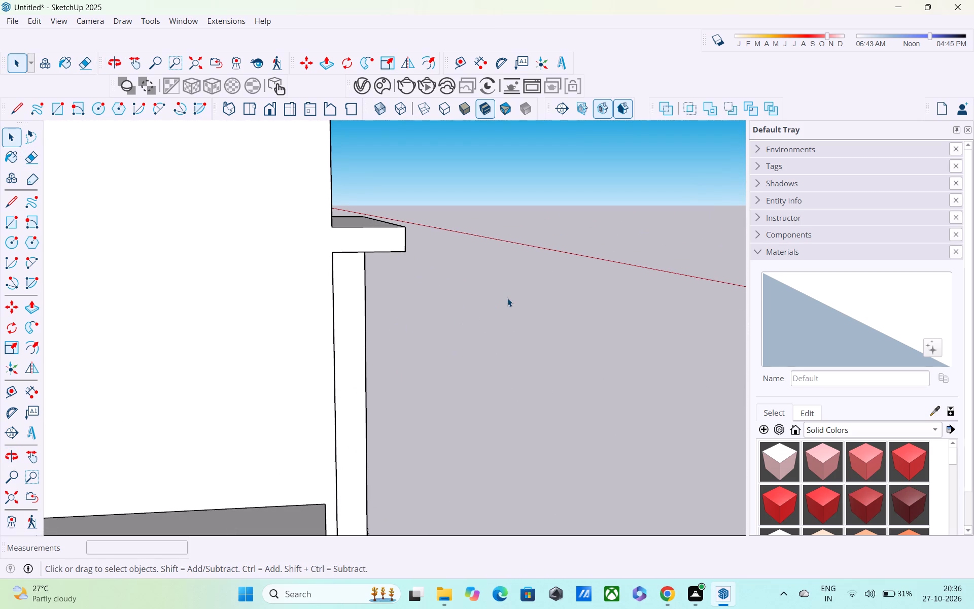
{"action": "left_click", "coordinate": [508, 297]}
{"action": "middle_click_drag", "start_coordinate": [412, 304], "coordinate": [368, 275]}
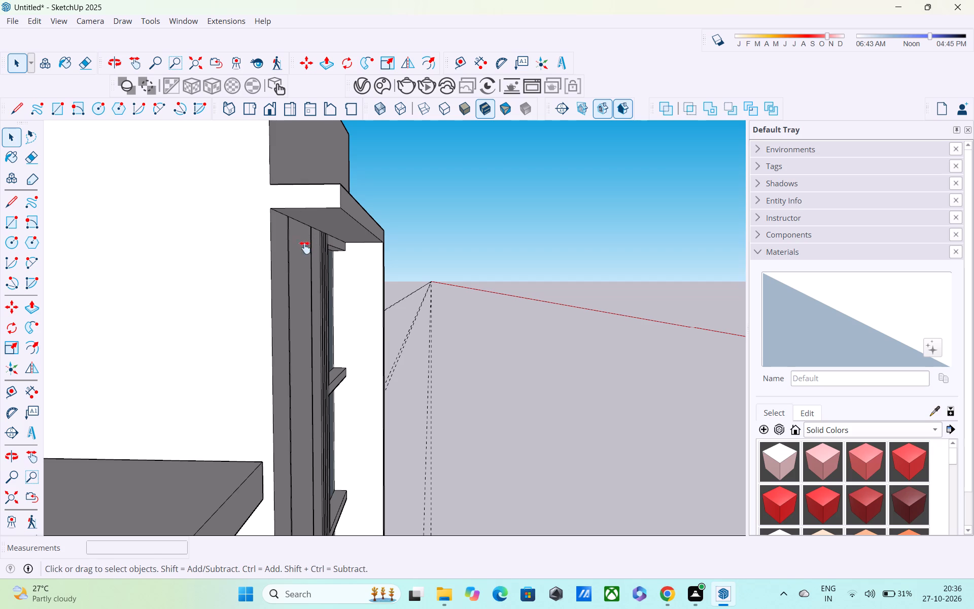
{"action": "middle_click_drag", "start_coordinate": [305, 246], "coordinate": [391, 328], "text": "shift"}
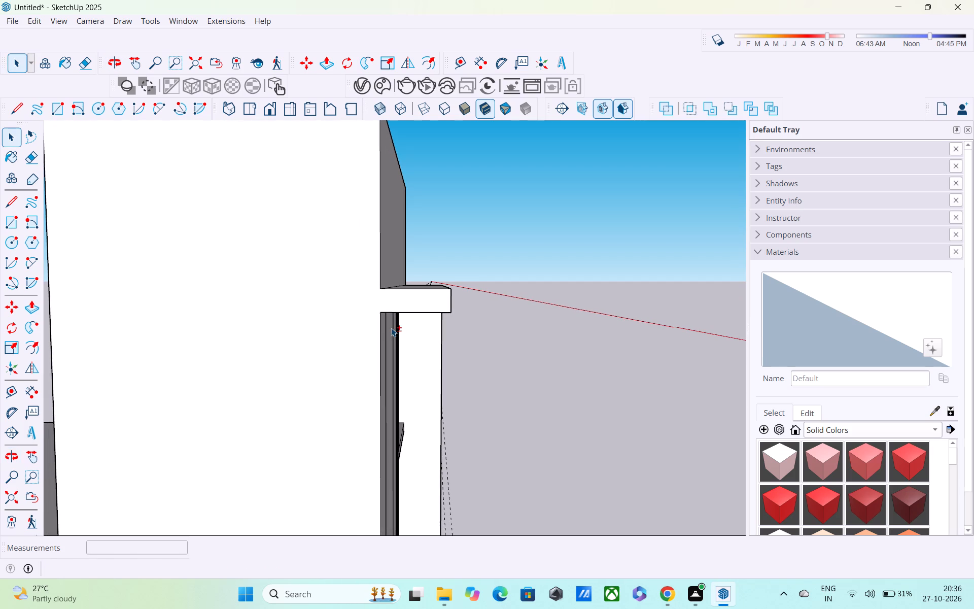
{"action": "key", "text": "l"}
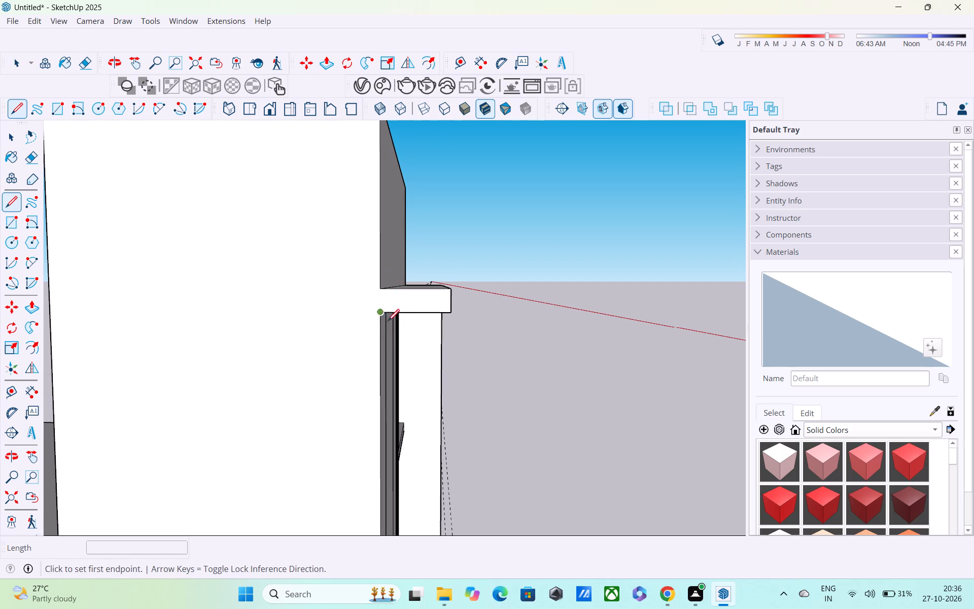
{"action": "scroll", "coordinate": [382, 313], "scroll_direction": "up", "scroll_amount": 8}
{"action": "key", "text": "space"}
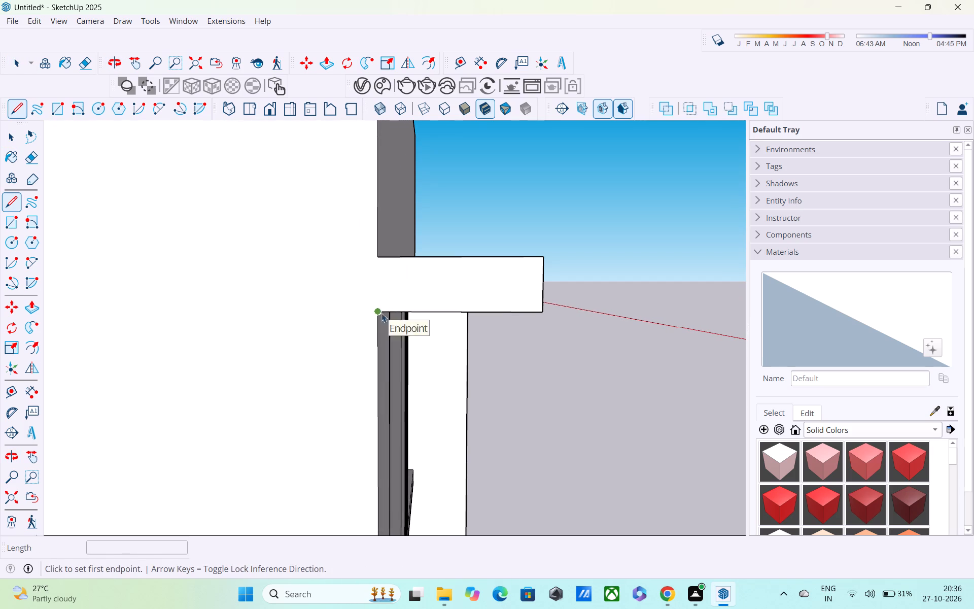
Check the face at the top bar's end against the tower's side wall, and view the junction from the side and below.
{"action": "left_click", "coordinate": [406, 290]}
{"action": "double_click", "coordinate": [409, 290]}
{"action": "left_click", "coordinate": [656, 230]}
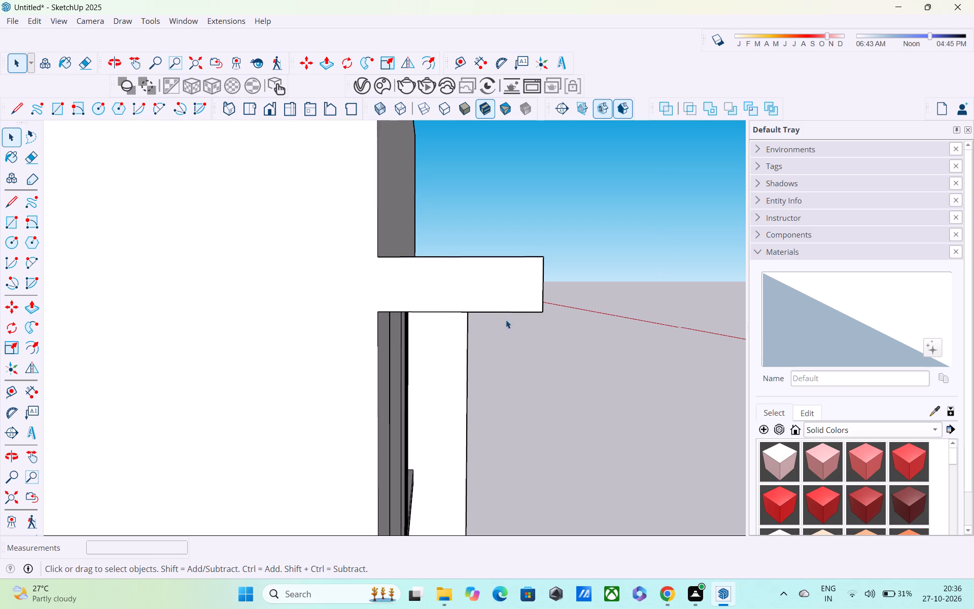
{"action": "middle_click_drag", "start_coordinate": [500, 320], "coordinate": [419, 320]}
{"action": "scroll", "coordinate": [328, 291], "scroll_direction": "down", "scroll_amount": 2}
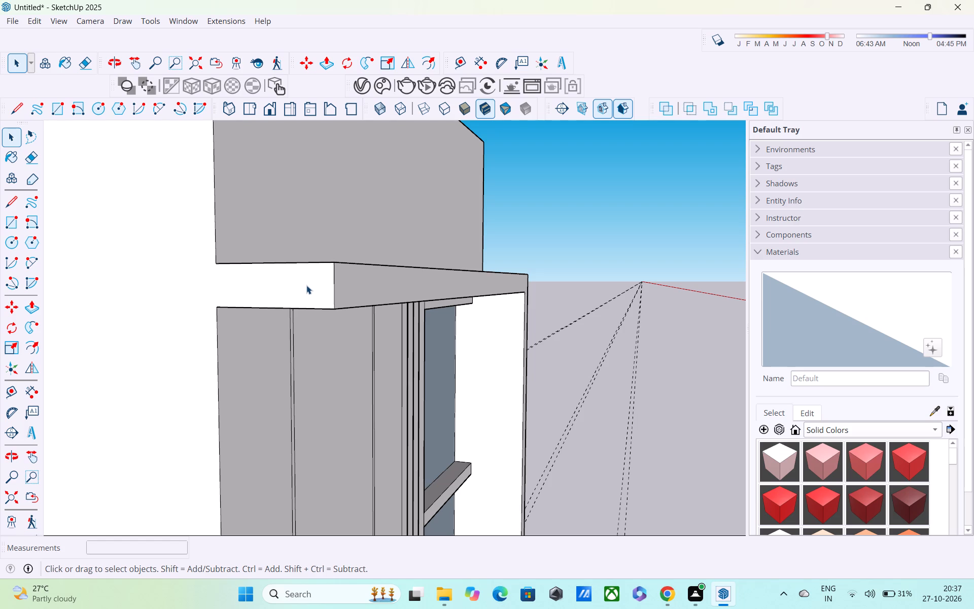
{"action": "scroll", "coordinate": [304, 285], "scroll_direction": "down", "scroll_amount": 1}
{"action": "middle_click_drag", "start_coordinate": [303, 286], "coordinate": [430, 272], "text": "shift"}
{"action": "scroll", "coordinate": [394, 287], "scroll_direction": "down", "scroll_amount": 1}
{"action": "middle_click_drag", "start_coordinate": [388, 285], "coordinate": [359, 262]}
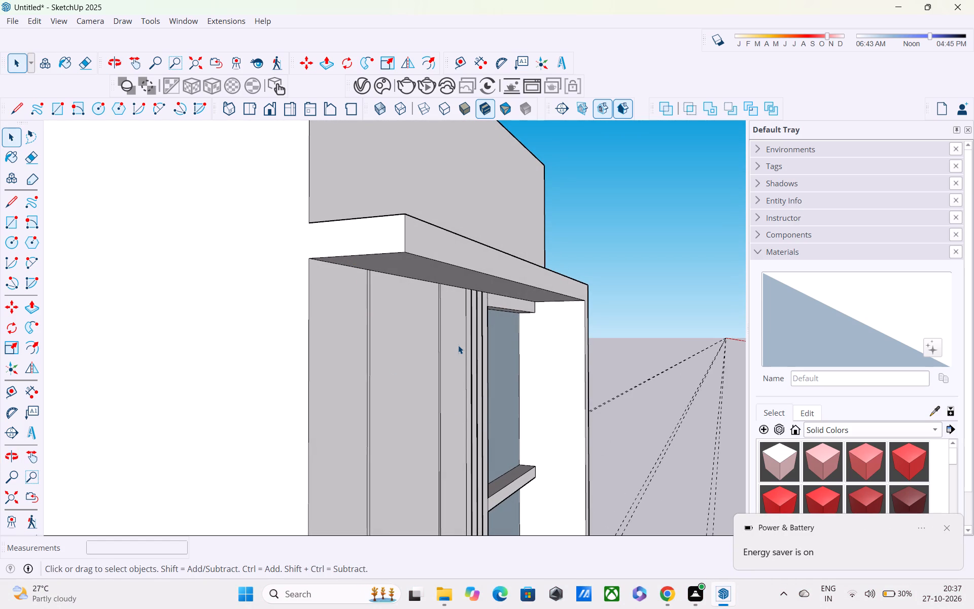
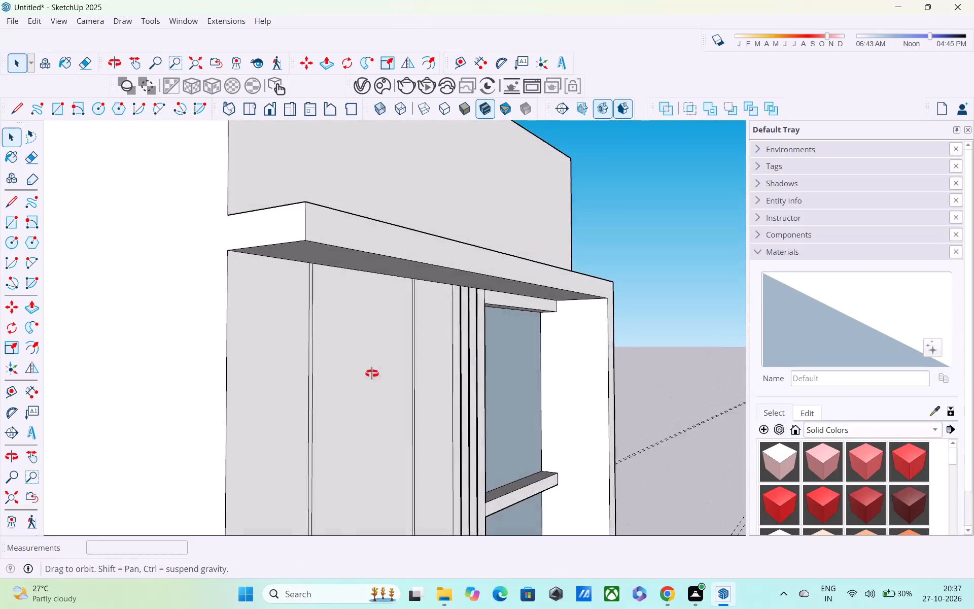
Examine the frame's top bar where its end meets the tower's side wall, from above, below, the front and the side.
{"action": "scroll", "coordinate": [338, 366], "scroll_direction": "down", "scroll_amount": 6}
{"action": "middle_click_drag", "start_coordinate": [346, 390], "coordinate": [340, 243], "text": "shift"}
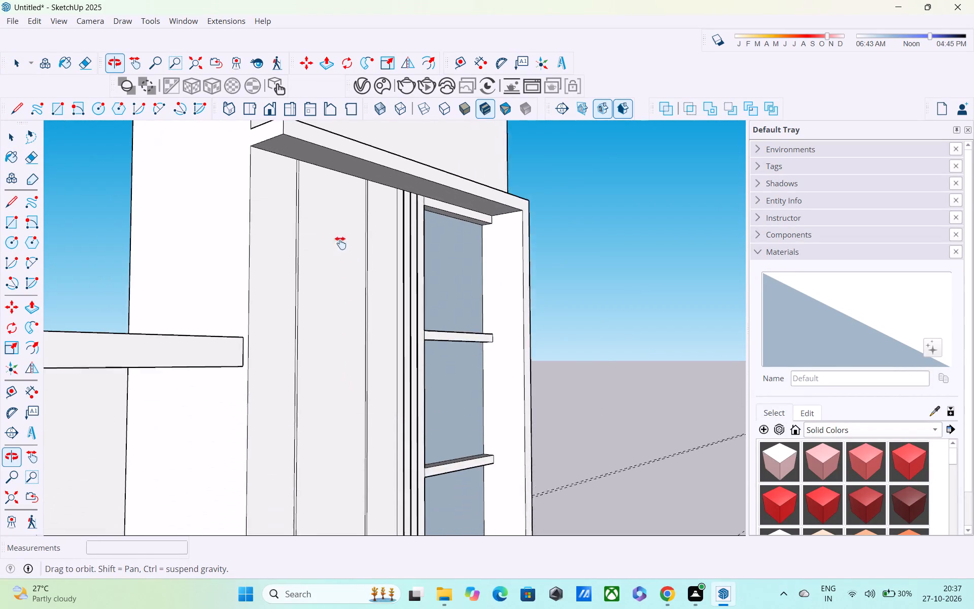
{"action": "middle_click_drag", "start_coordinate": [340, 243], "coordinate": [340, 243], "text": "shift"}
{"action": "middle_click_drag", "start_coordinate": [331, 266], "coordinate": [492, 402]}
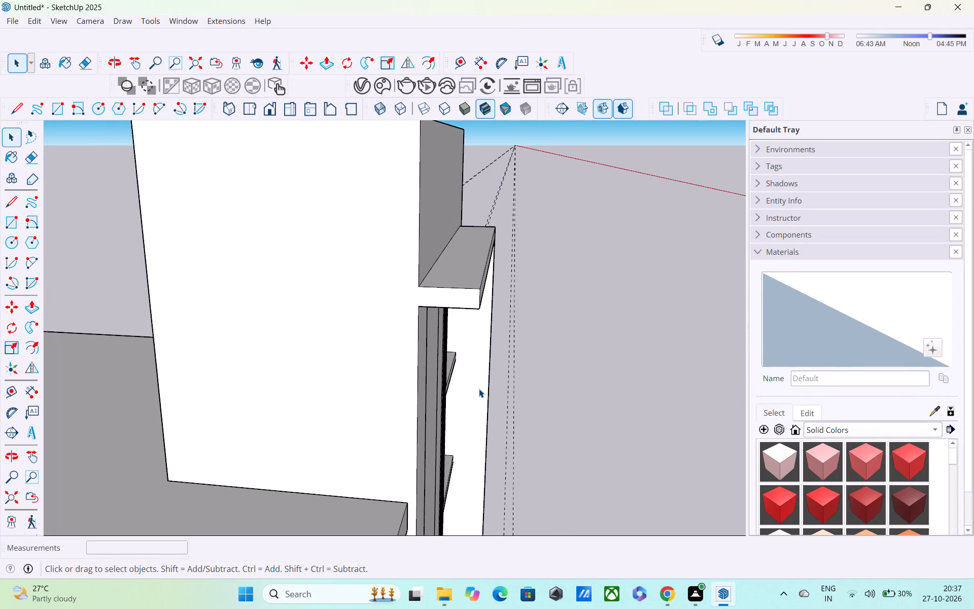
{"action": "scroll", "coordinate": [475, 389], "scroll_direction": "down", "scroll_amount": 4}
{"action": "middle_click_drag", "start_coordinate": [463, 381], "coordinate": [468, 328], "text": "shift"}
{"action": "scroll", "coordinate": [468, 326], "scroll_direction": "down", "scroll_amount": 4}
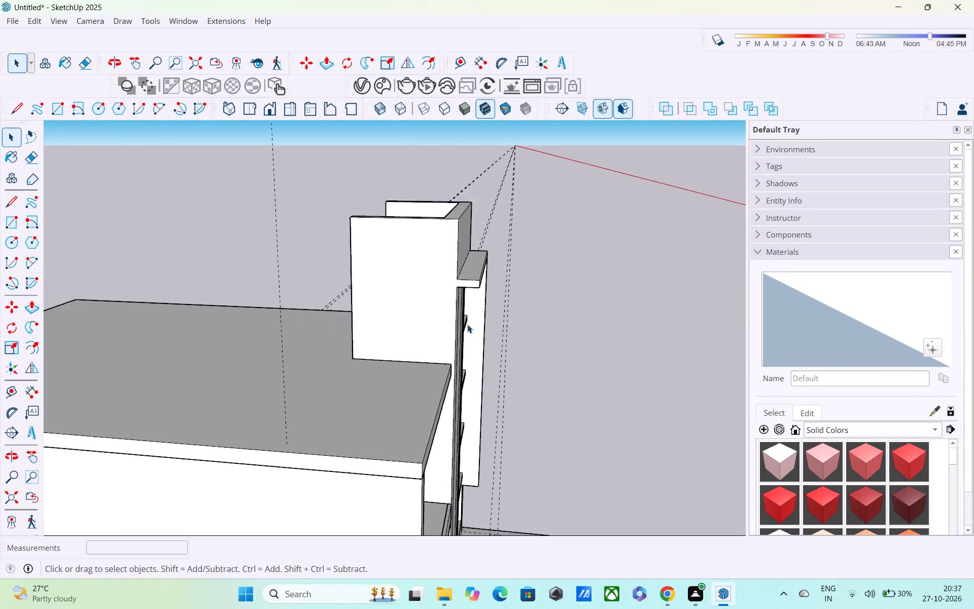
{"action": "scroll", "coordinate": [467, 324], "scroll_direction": "down", "scroll_amount": 2}
{"action": "middle_click_drag", "start_coordinate": [462, 322], "coordinate": [385, 297]}
{"action": "scroll", "coordinate": [409, 297], "scroll_direction": "up", "scroll_amount": 10}
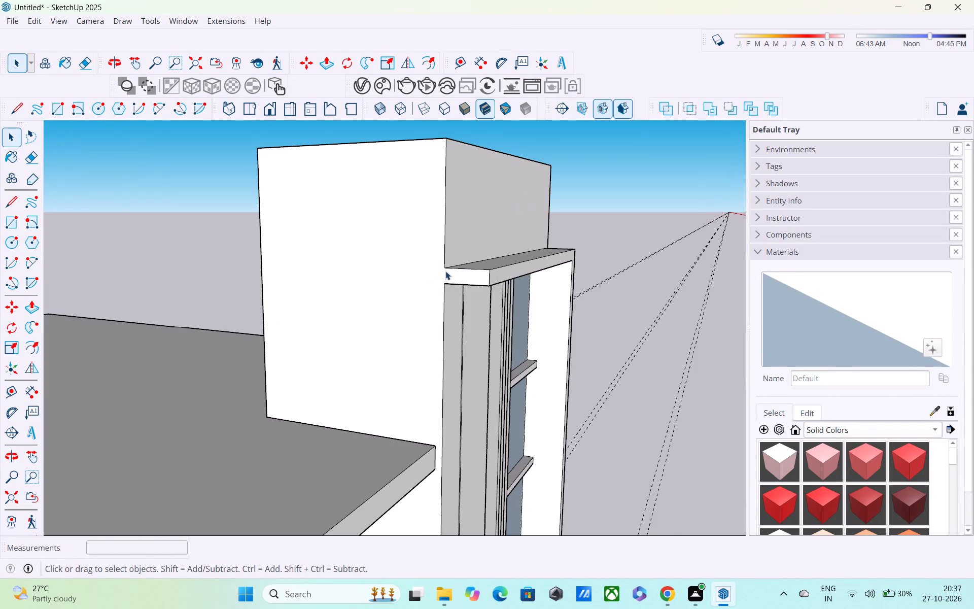
{"action": "scroll", "coordinate": [445, 271], "scroll_direction": "up", "scroll_amount": 2}
{"action": "middle_click_drag", "start_coordinate": [441, 271], "coordinate": [387, 253]}
{"action": "scroll", "coordinate": [396, 246], "scroll_direction": "up", "scroll_amount": 6}
{"action": "middle_click_drag", "start_coordinate": [408, 279], "coordinate": [342, 219]}
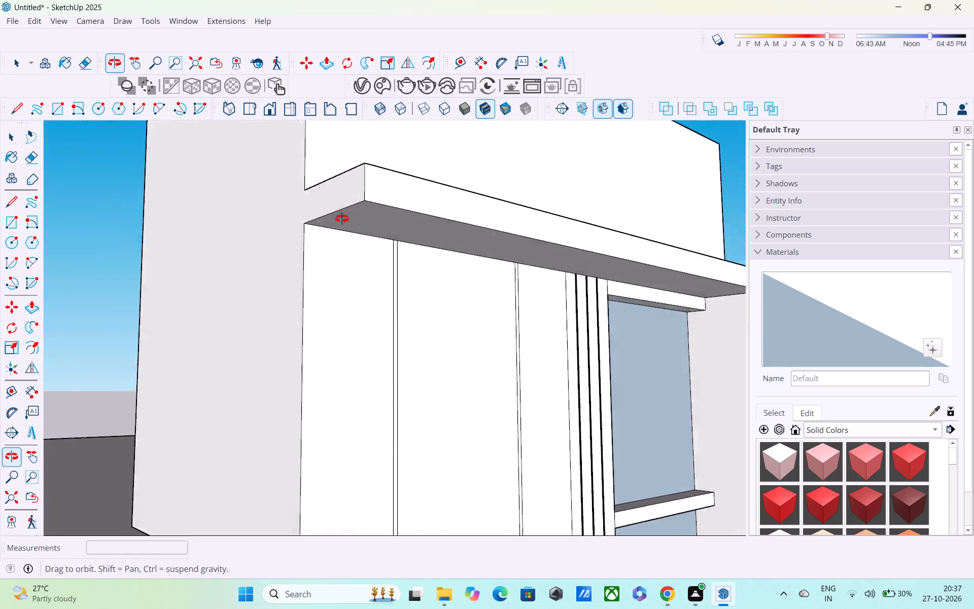
{"action": "middle_click_drag", "start_coordinate": [342, 219], "coordinate": [526, 250]}
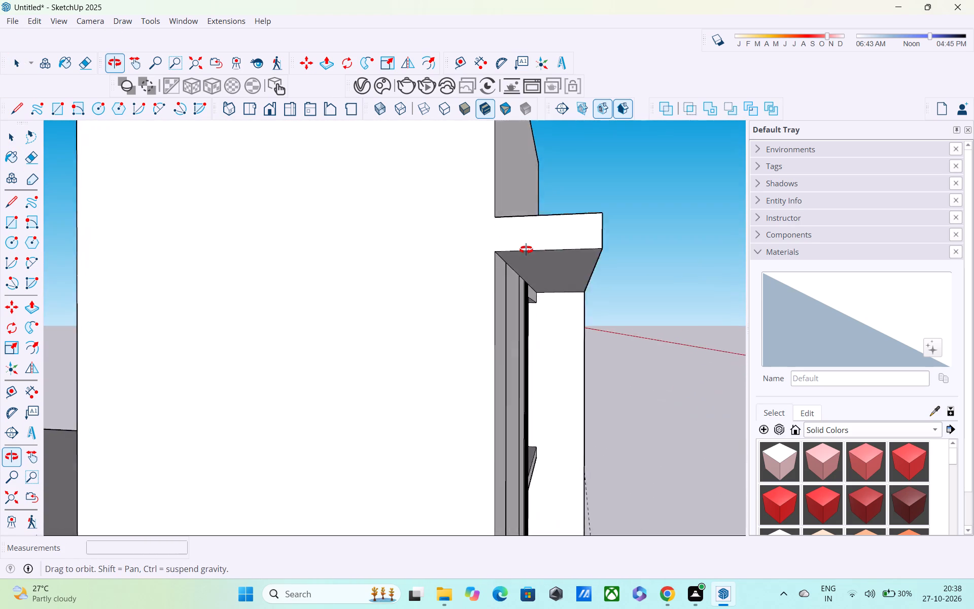
{"action": "middle_click_drag", "start_coordinate": [526, 250], "coordinate": [527, 250]}
{"action": "scroll", "coordinate": [522, 246], "scroll_direction": "up", "scroll_amount": 5}
{"action": "scroll", "coordinate": [518, 245], "scroll_direction": "down", "scroll_amount": 6}
{"action": "middle_click_drag", "start_coordinate": [516, 247], "coordinate": [388, 195], "text": "shift"}
{"action": "scroll", "coordinate": [388, 195], "scroll_direction": "up", "scroll_amount": 1}
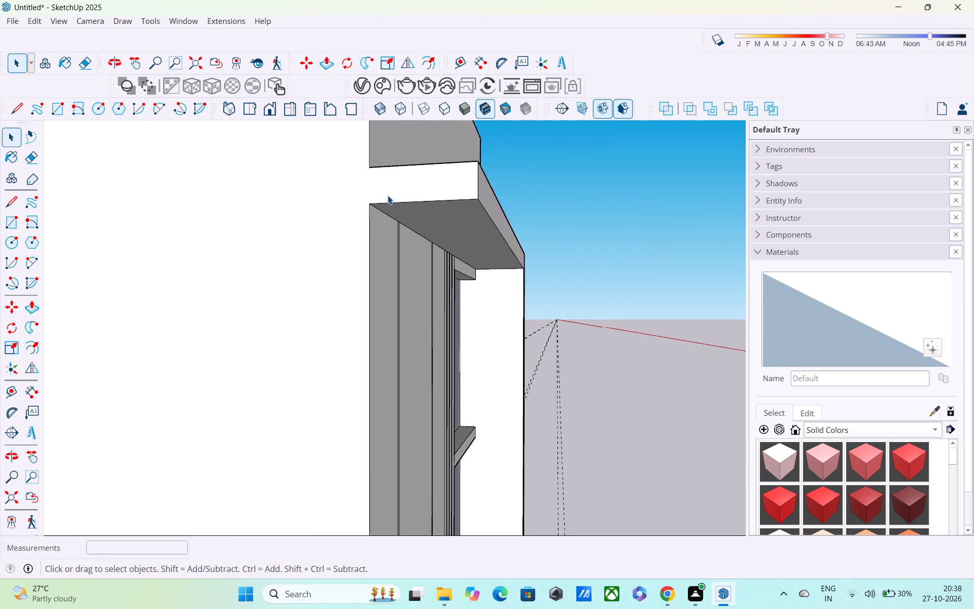
Draw an edge about 7 inches long along the tower's corner to separate the top bar's end face from the side wall.
{"action": "scroll", "coordinate": [388, 195], "scroll_direction": "down", "scroll_amount": 5}
{"action": "middle_click_drag", "start_coordinate": [388, 197], "coordinate": [443, 266]}
{"action": "scroll", "coordinate": [443, 266], "scroll_direction": "up", "scroll_amount": 1}
{"action": "key", "text": "l"}
{"action": "scroll", "coordinate": [435, 248], "scroll_direction": "up", "scroll_amount": 1}
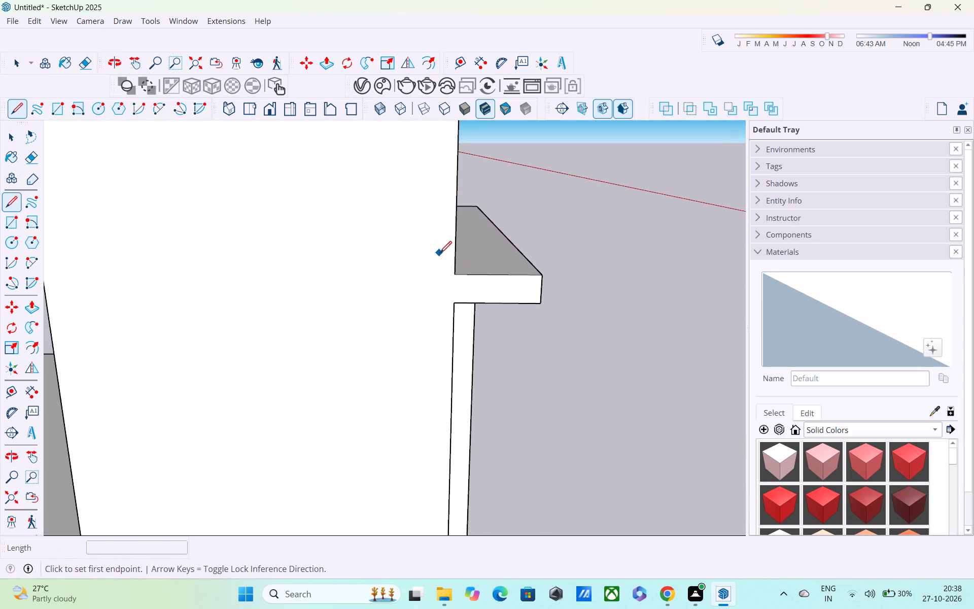
{"action": "left_click", "coordinate": [453, 278]}
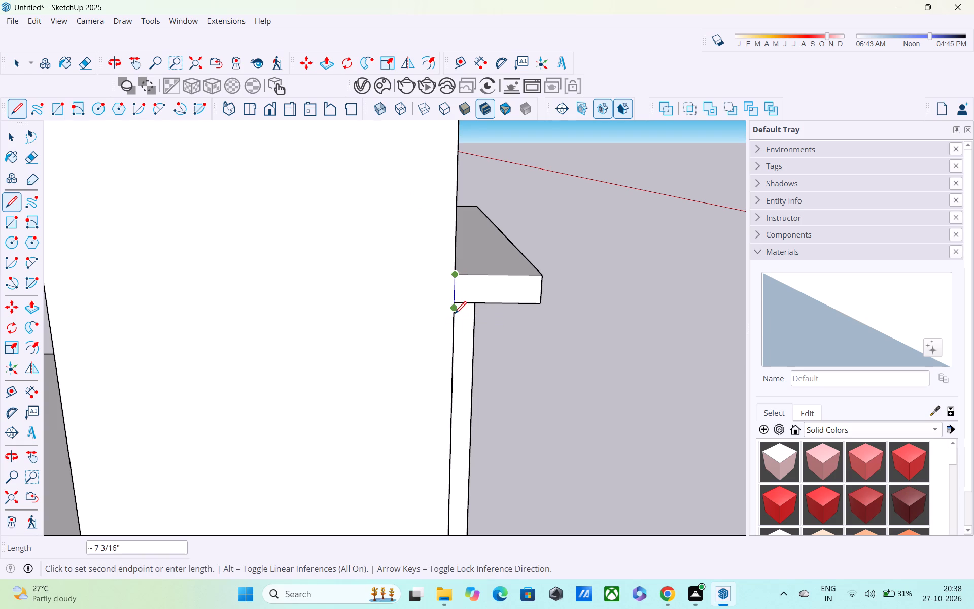
{"action": "left_click", "coordinate": [454, 309]}
Delete the stray white face covering the window panes beside the frame's vertical leg.
{"action": "middle_click_drag", "start_coordinate": [448, 321], "coordinate": [188, 151]}
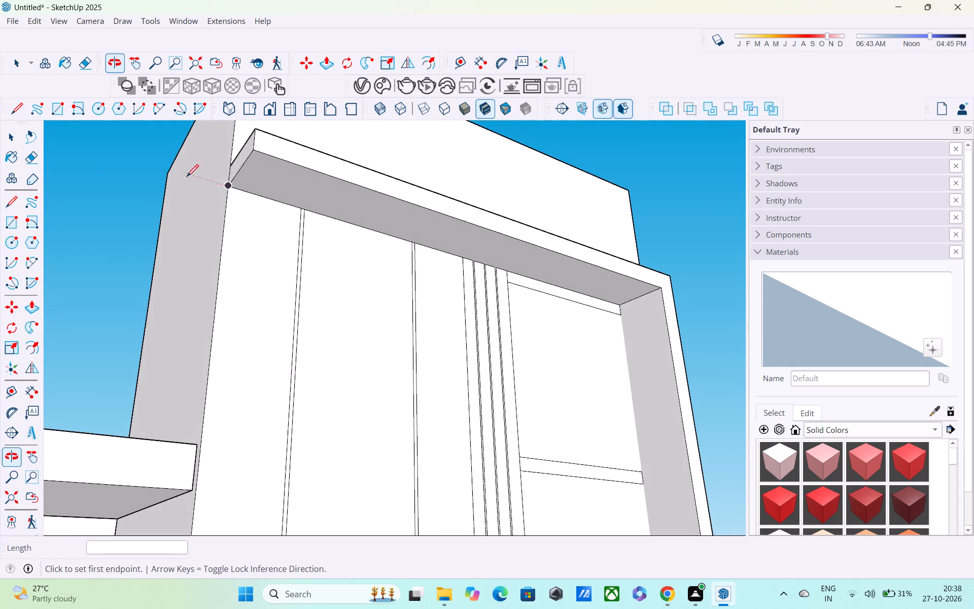
{"action": "key", "text": "v"}
{"action": "key", "text": "space"}
{"action": "left_click", "coordinate": [569, 383]}
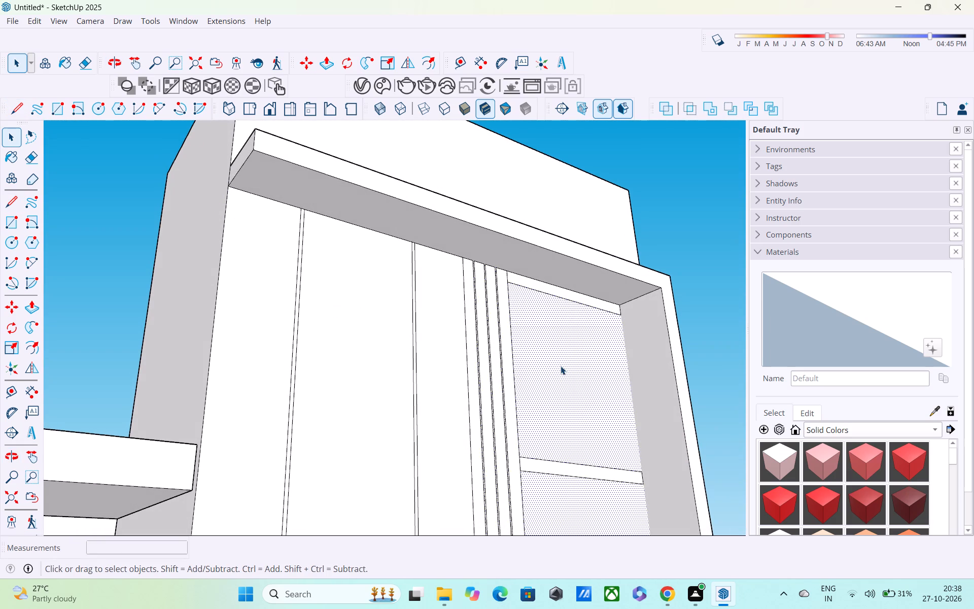
{"action": "key", "text": "Delete"}
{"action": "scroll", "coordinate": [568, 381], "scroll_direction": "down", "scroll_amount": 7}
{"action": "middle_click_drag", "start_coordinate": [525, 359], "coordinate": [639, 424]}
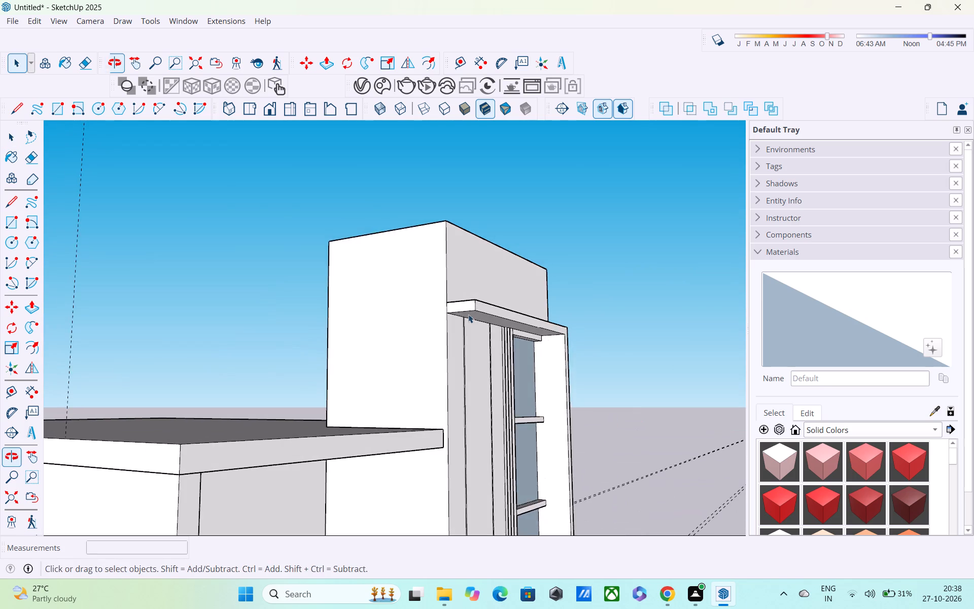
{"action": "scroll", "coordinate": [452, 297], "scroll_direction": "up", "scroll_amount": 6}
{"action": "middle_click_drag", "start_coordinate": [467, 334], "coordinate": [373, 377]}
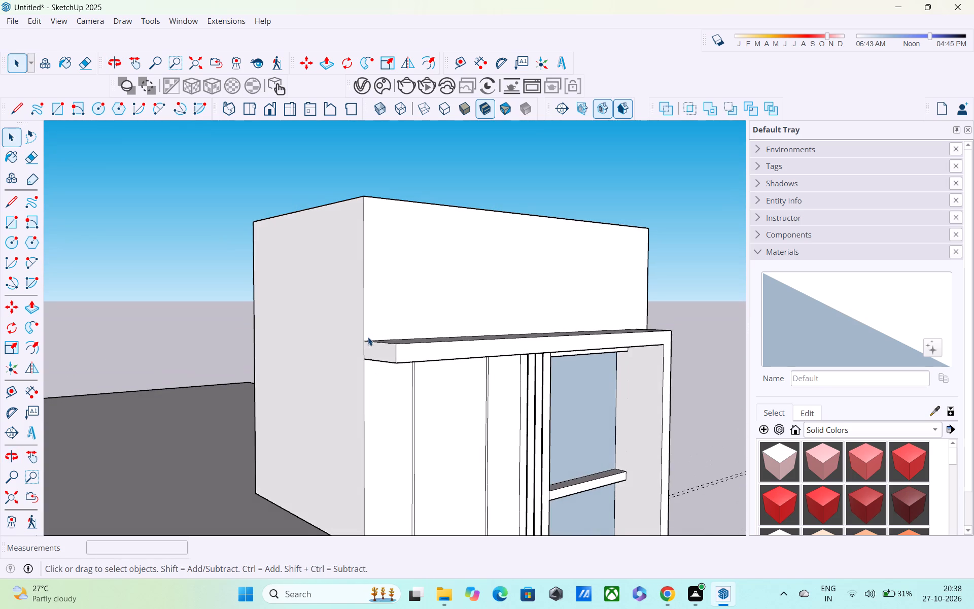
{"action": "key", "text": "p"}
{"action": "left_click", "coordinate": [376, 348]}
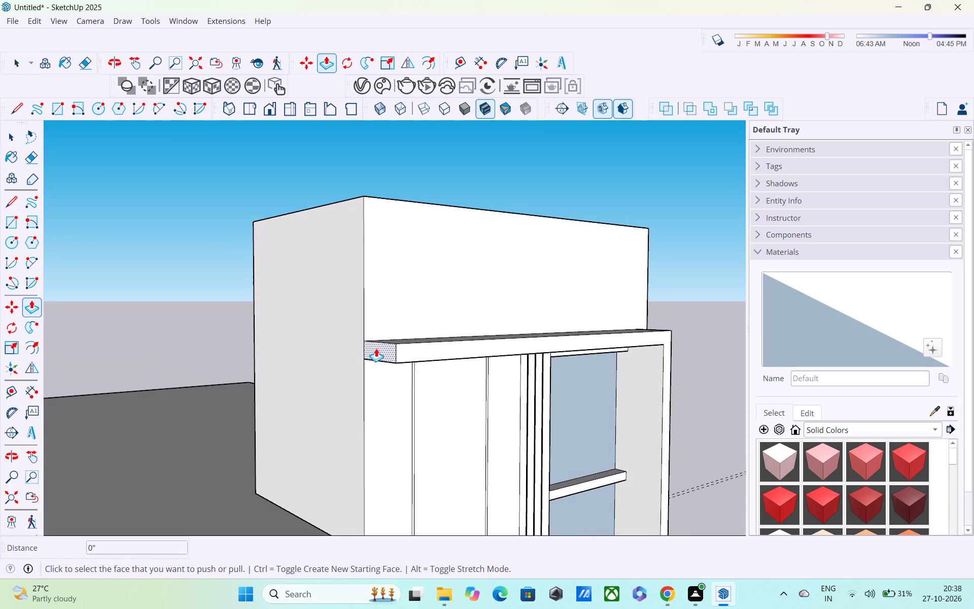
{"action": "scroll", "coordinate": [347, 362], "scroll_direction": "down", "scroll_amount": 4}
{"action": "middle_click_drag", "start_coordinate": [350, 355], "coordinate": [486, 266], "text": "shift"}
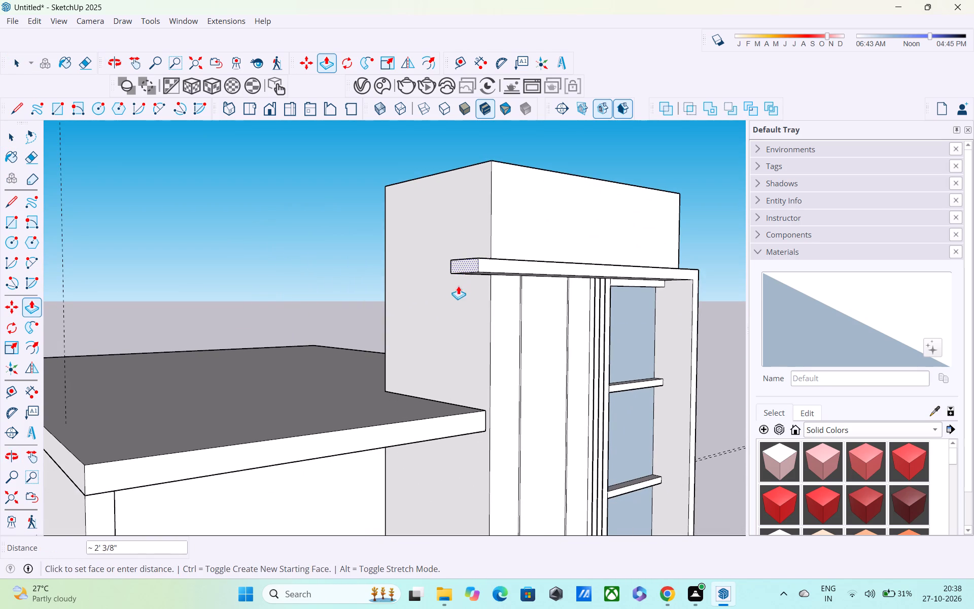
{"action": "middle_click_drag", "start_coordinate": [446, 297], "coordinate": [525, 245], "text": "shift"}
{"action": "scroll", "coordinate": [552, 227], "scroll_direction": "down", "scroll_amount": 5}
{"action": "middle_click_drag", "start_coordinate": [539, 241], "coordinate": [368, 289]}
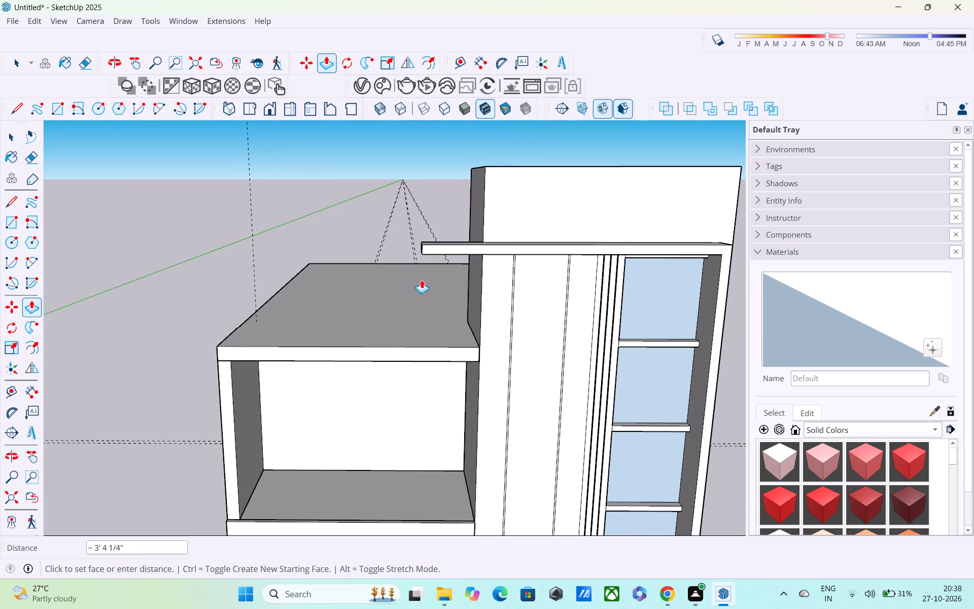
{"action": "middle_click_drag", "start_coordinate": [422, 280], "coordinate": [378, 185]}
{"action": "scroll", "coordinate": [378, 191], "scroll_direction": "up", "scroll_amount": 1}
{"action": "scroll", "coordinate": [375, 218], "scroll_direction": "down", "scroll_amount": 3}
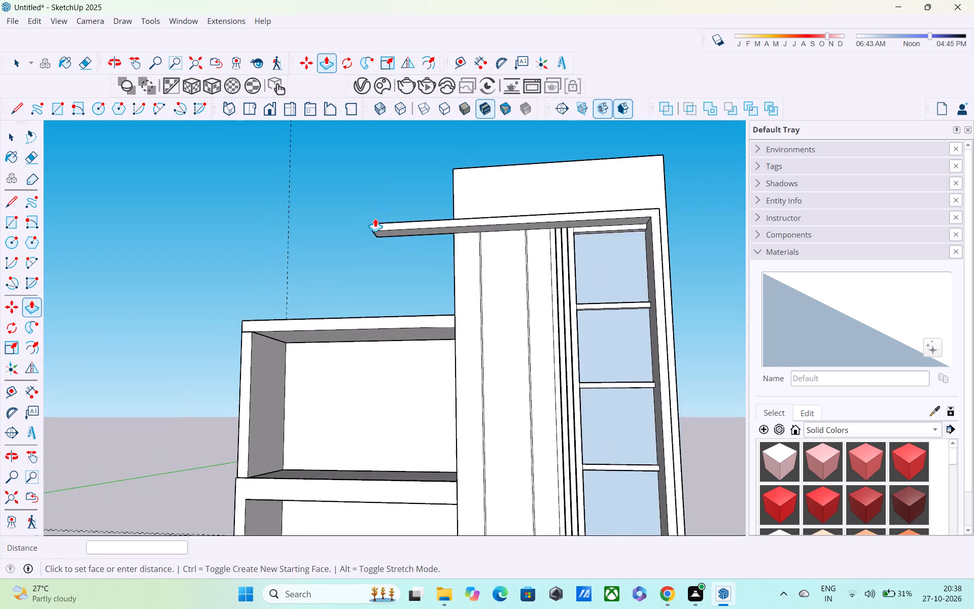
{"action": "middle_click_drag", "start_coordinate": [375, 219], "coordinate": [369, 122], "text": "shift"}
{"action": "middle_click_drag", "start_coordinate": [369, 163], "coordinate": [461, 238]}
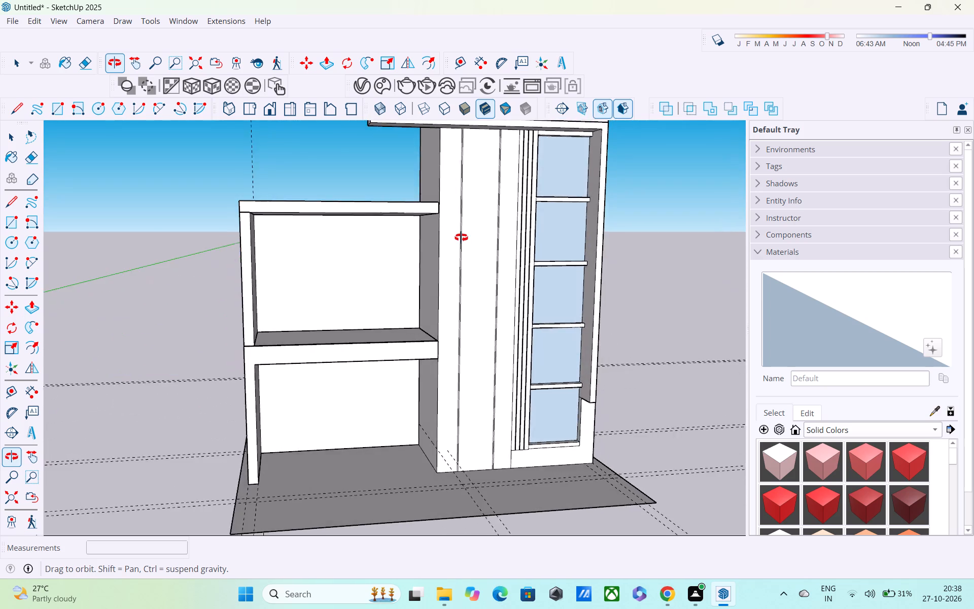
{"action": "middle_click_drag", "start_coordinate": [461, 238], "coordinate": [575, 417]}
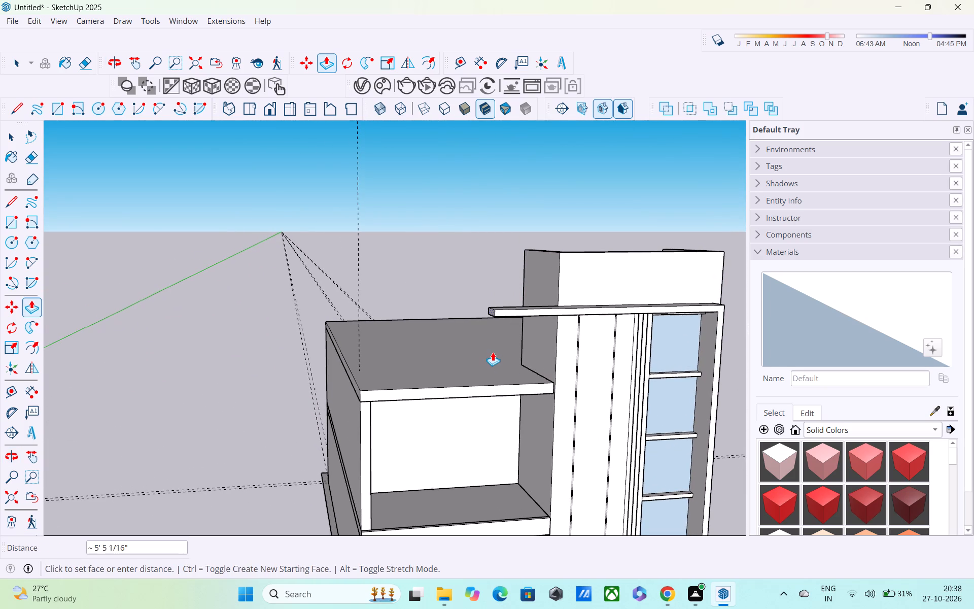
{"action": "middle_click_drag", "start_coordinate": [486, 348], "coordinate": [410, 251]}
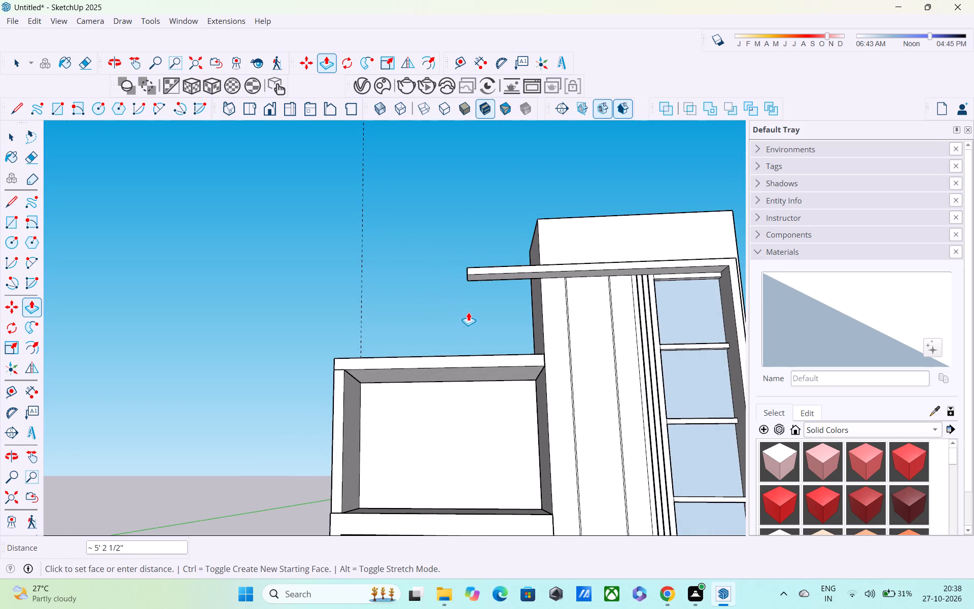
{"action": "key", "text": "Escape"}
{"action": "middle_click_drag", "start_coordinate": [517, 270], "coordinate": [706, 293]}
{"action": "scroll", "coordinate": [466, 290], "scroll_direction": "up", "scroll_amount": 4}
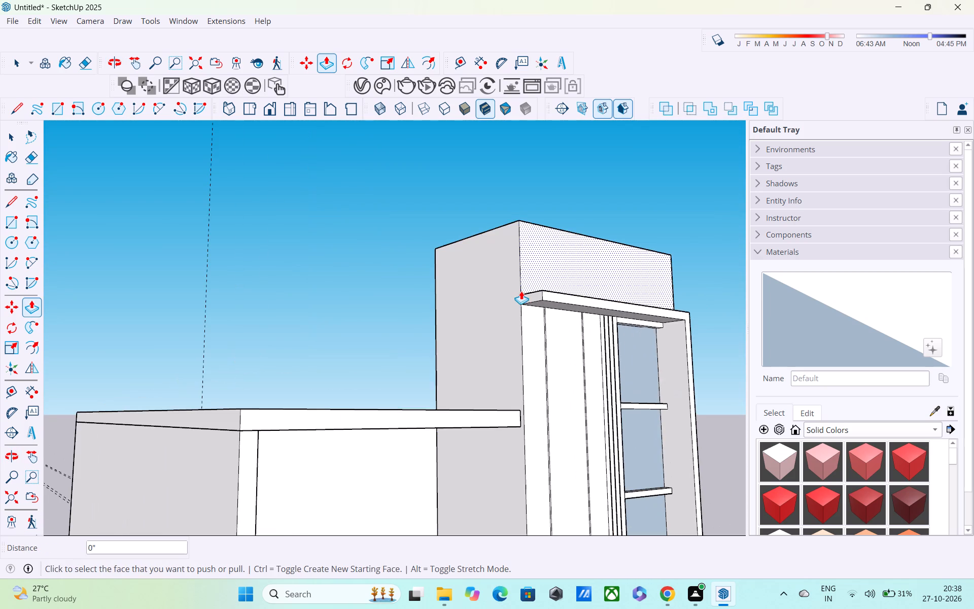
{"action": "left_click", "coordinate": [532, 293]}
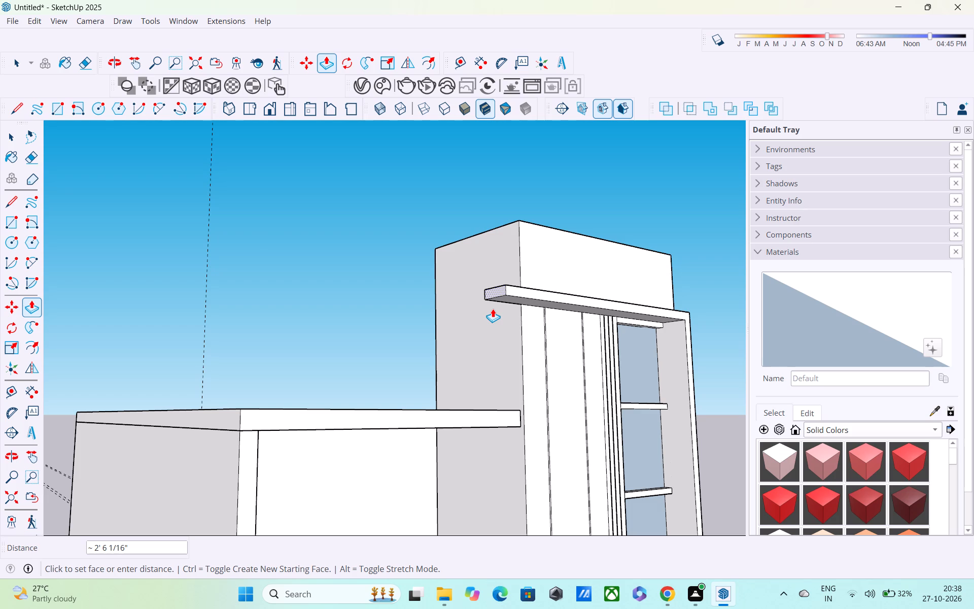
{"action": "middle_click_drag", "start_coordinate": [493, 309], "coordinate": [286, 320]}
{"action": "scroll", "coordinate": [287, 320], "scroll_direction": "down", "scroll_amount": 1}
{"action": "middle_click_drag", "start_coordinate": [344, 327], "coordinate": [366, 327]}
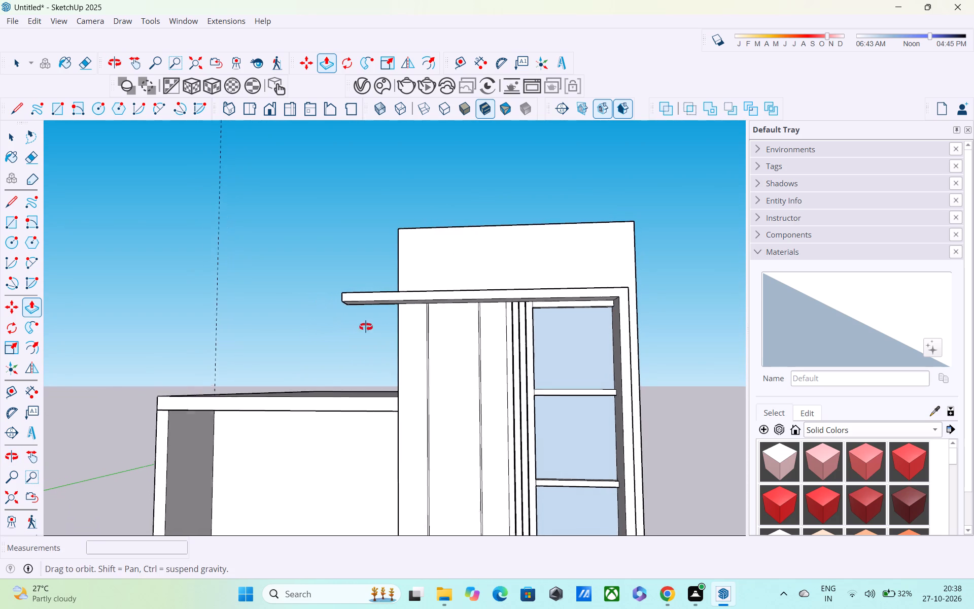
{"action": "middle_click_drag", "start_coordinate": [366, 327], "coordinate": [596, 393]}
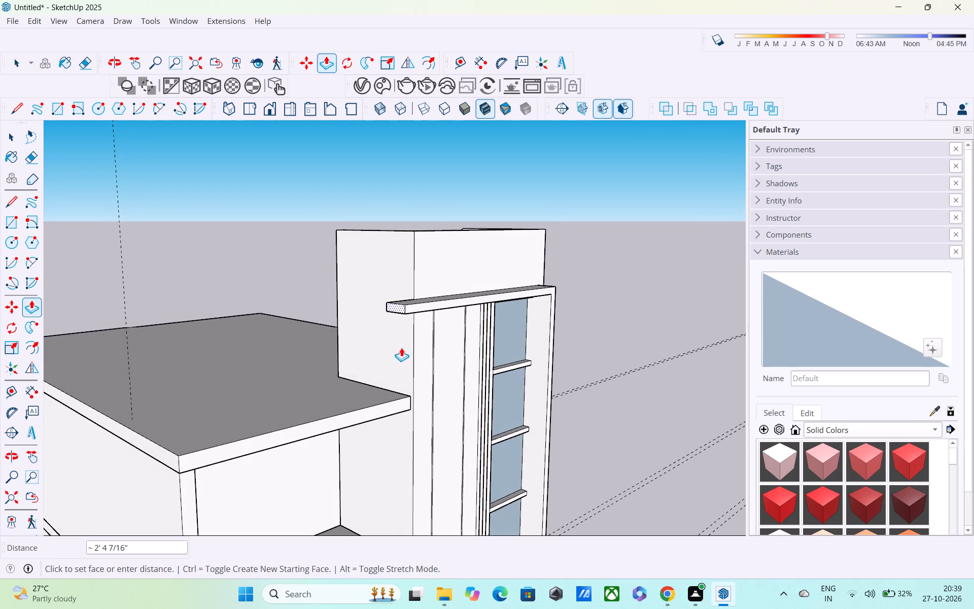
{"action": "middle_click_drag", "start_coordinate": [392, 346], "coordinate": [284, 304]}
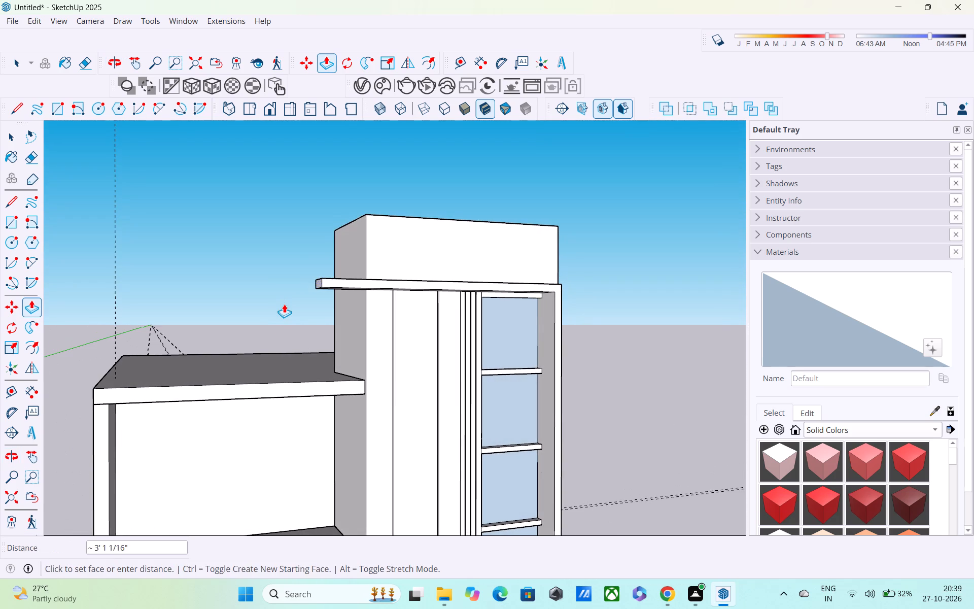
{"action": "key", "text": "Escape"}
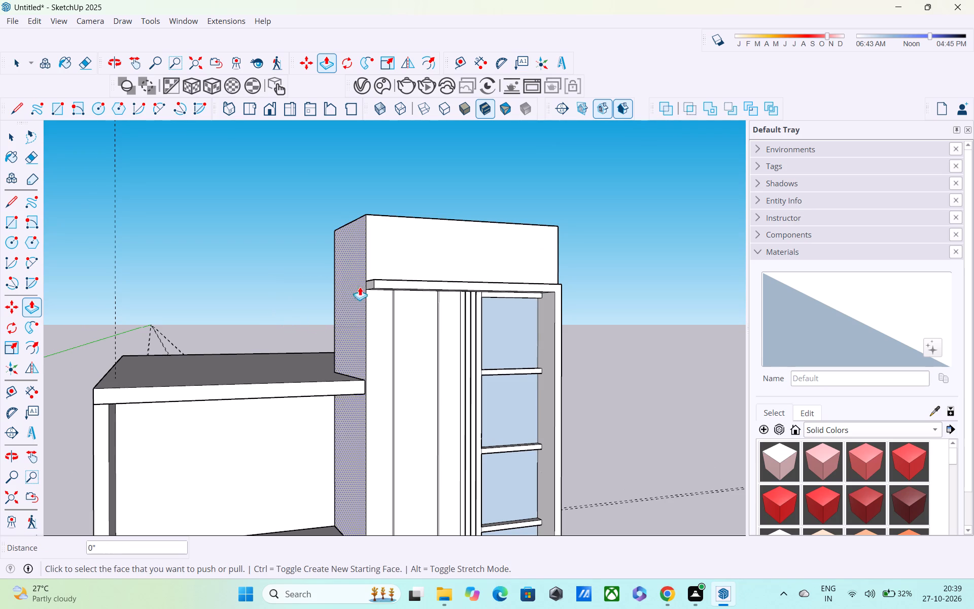
Push/Pull the top bar's end face 2' outward past the tower's side wall.
{"action": "scroll", "coordinate": [360, 284], "scroll_direction": "up", "scroll_amount": 3}
{"action": "left_click", "coordinate": [375, 282]}
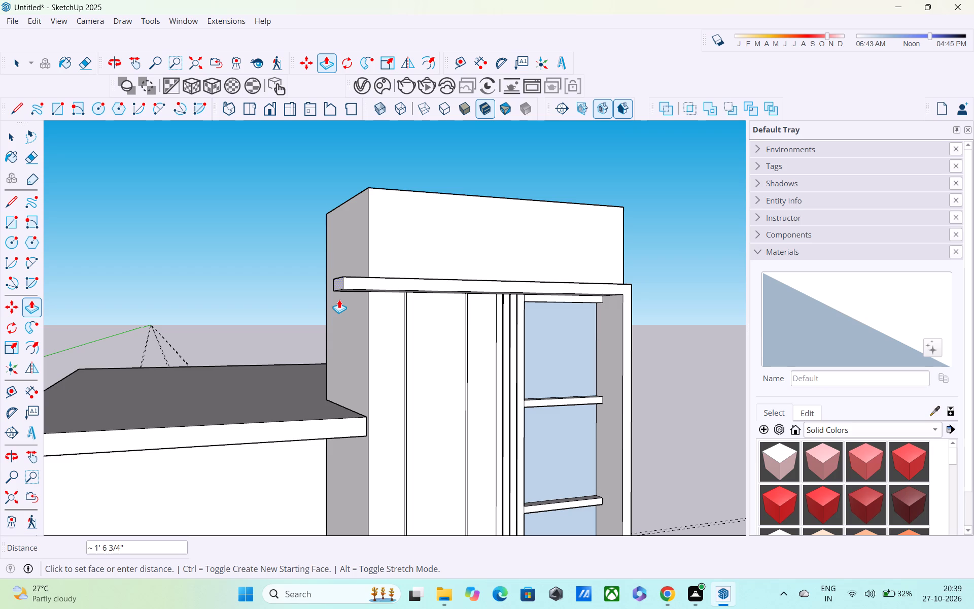
{"action": "type", "text": "2'"}
{"action": "key", "text": "Return"}
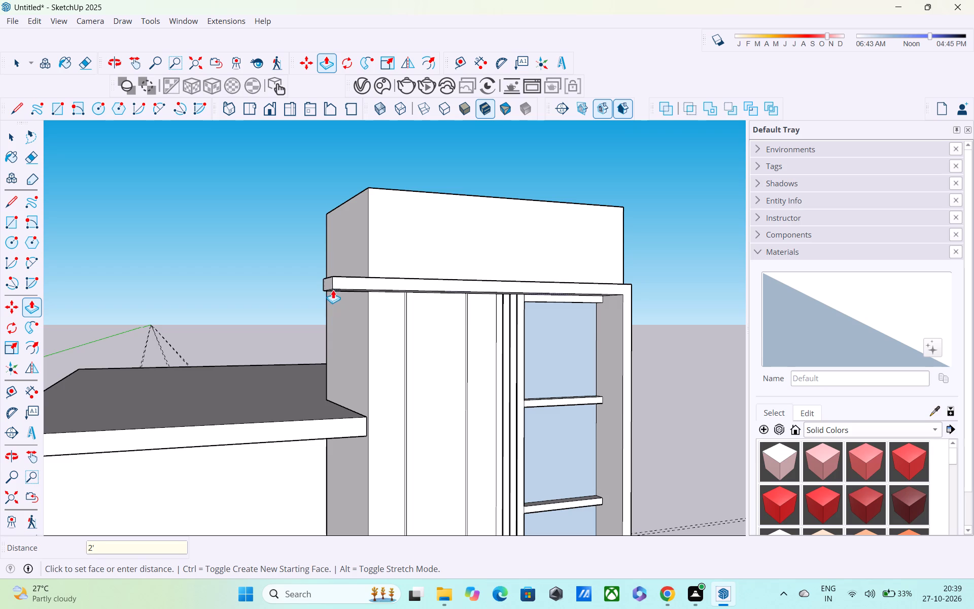
Extend the top bar's end face a further 0.5' outward and revise that extension to 2.5'.
{"action": "middle_click_drag", "start_coordinate": [315, 279], "coordinate": [249, 232]}
{"action": "scroll", "coordinate": [300, 249], "scroll_direction": "up", "scroll_amount": 3}
{"action": "middle_click_drag", "start_coordinate": [346, 280], "coordinate": [538, 350]}
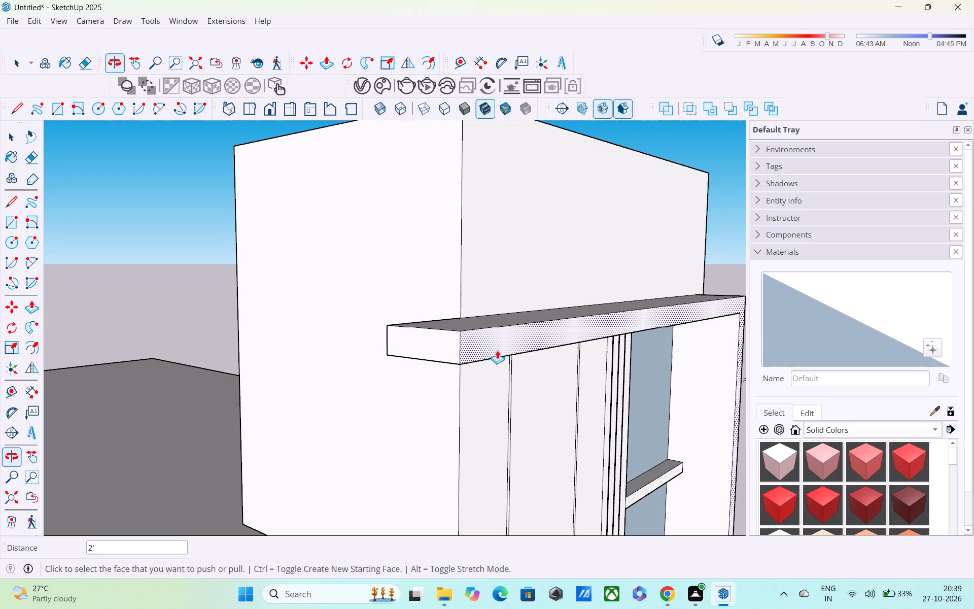
{"action": "left_click", "coordinate": [427, 343]}
{"action": "type", "text": "0.5'"}
{"action": "key", "text": "Return"}
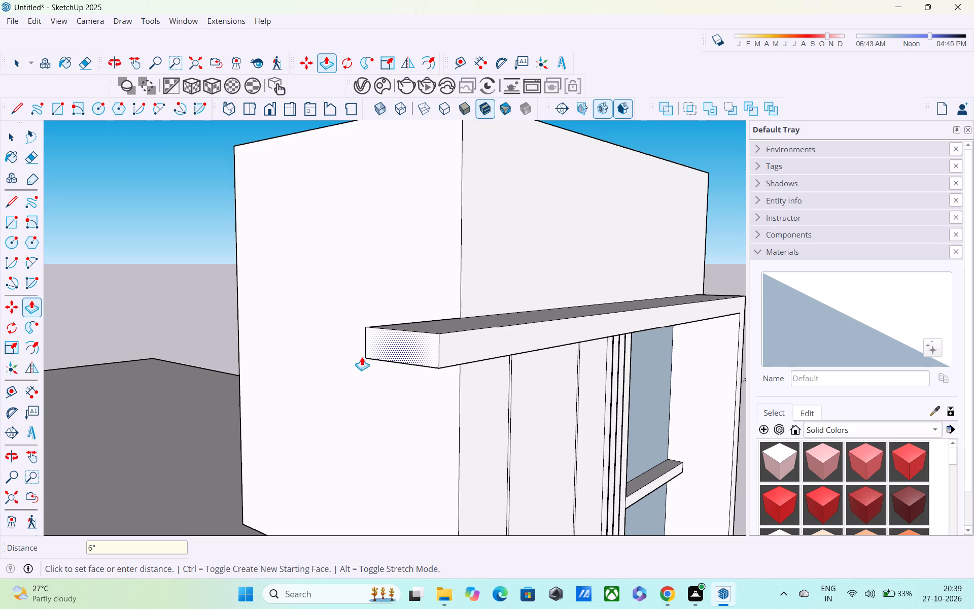
{"action": "type", "text": "2.5'"}
{"action": "key", "text": "Return"}
Examine the extended top bar's overhang against the tower and lower roof slab from the front, above and below.
{"action": "scroll", "coordinate": [362, 357], "scroll_direction": "up", "scroll_amount": 1}
{"action": "scroll", "coordinate": [355, 336], "scroll_direction": "down", "scroll_amount": 3}
{"action": "middle_click_drag", "start_coordinate": [350, 330], "coordinate": [114, 292]}
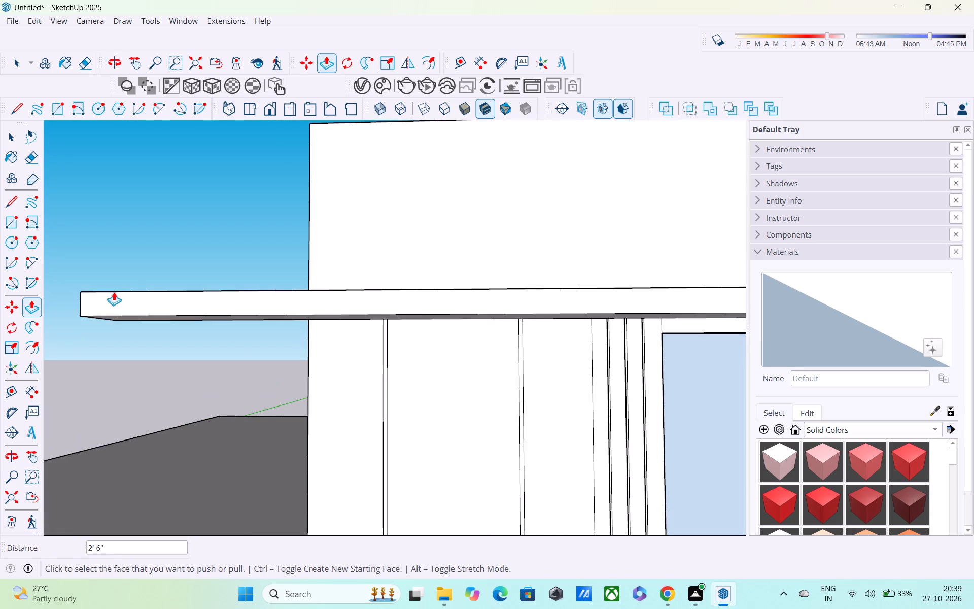
{"action": "scroll", "coordinate": [114, 292], "scroll_direction": "down", "scroll_amount": 11}
{"action": "middle_click_drag", "start_coordinate": [127, 280], "coordinate": [354, 162]}
{"action": "middle_click_drag", "start_coordinate": [378, 180], "coordinate": [478, 253]}
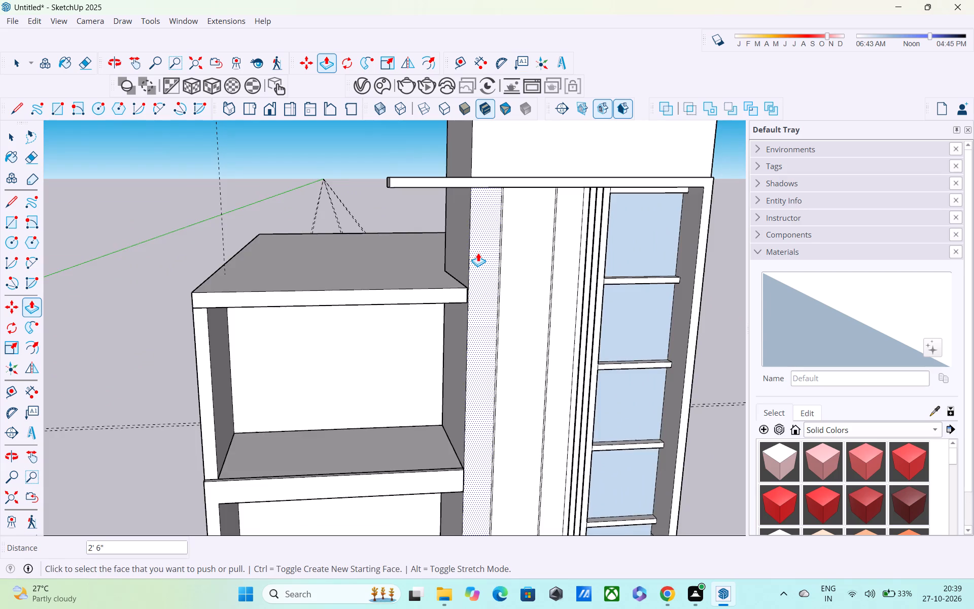
{"action": "scroll", "coordinate": [477, 252], "scroll_direction": "down", "scroll_amount": 4}
{"action": "middle_click_drag", "start_coordinate": [473, 248], "coordinate": [433, 201]}
{"action": "scroll", "coordinate": [430, 202], "scroll_direction": "up", "scroll_amount": 6}
{"action": "scroll", "coordinate": [423, 218], "scroll_direction": "down", "scroll_amount": 1}
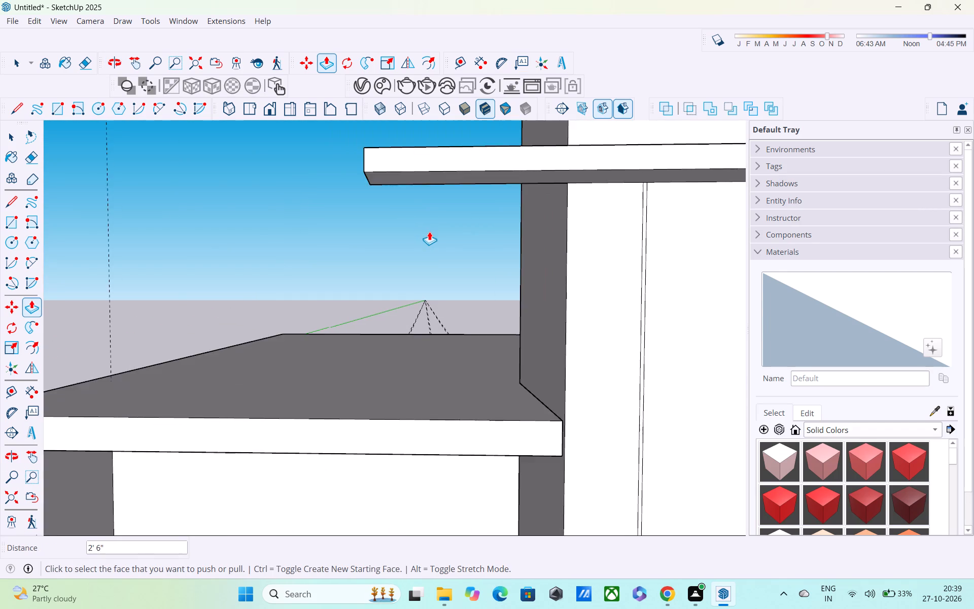
{"action": "scroll", "coordinate": [429, 231], "scroll_direction": "down", "scroll_amount": 4}
{"action": "middle_click_drag", "start_coordinate": [460, 264], "coordinate": [497, 254], "text": "shift"}
{"action": "middle_click_drag", "start_coordinate": [489, 231], "coordinate": [662, 267]}
{"action": "middle_click_drag", "start_coordinate": [520, 244], "coordinate": [480, 177]}
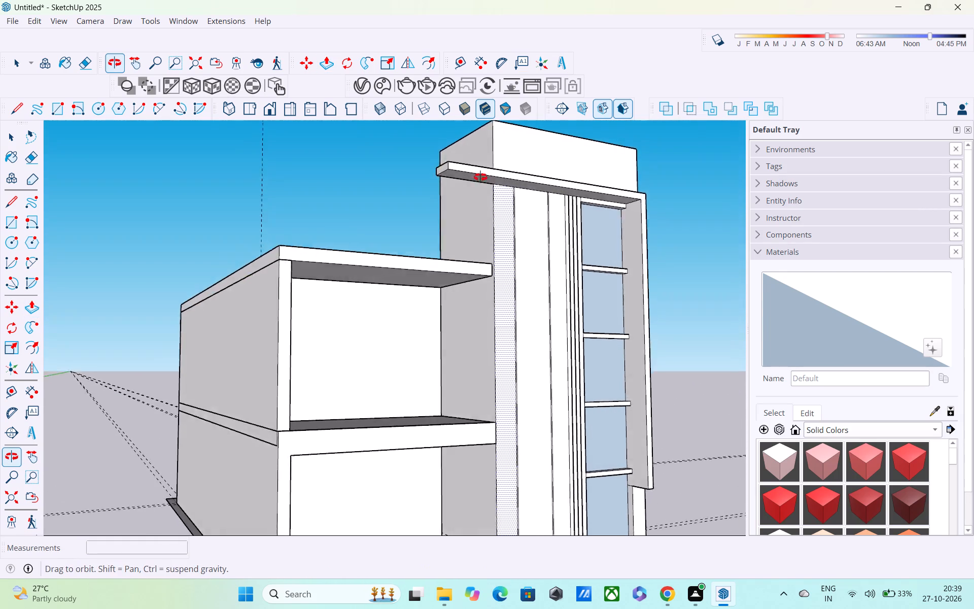
Examine the whole house from several sides, including the junction of the lower block's floor slab and side wall.
{"action": "middle_click_drag", "start_coordinate": [480, 177], "coordinate": [493, 146]}
{"action": "scroll", "coordinate": [491, 142], "scroll_direction": "down", "scroll_amount": 4}
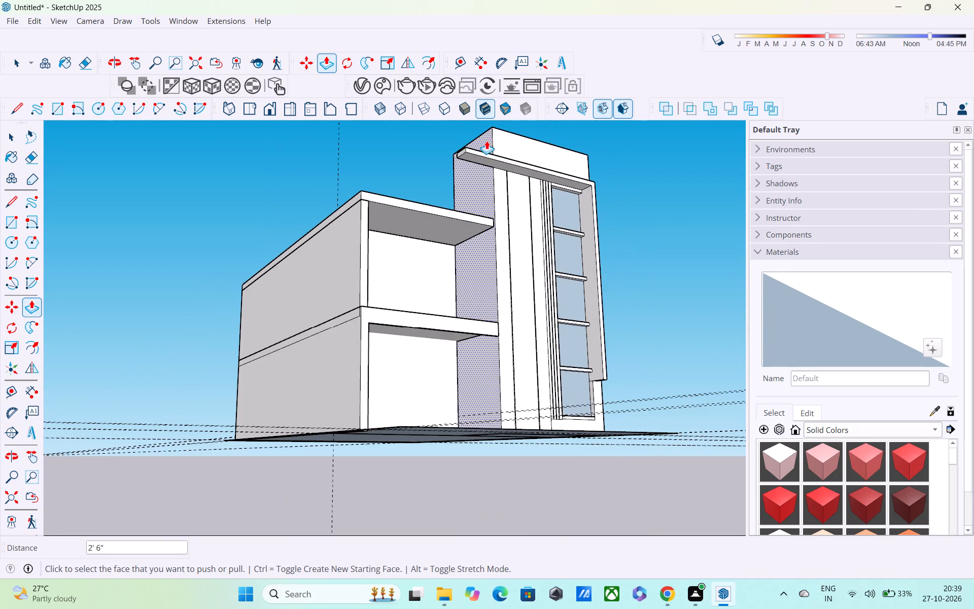
{"action": "scroll", "coordinate": [486, 141], "scroll_direction": "down", "scroll_amount": 4}
{"action": "middle_click_drag", "start_coordinate": [486, 141], "coordinate": [726, 143], "text": "shift"}
{"action": "scroll", "coordinate": [726, 143], "scroll_direction": "up", "scroll_amount": 1}
{"action": "scroll", "coordinate": [725, 142], "scroll_direction": "down", "scroll_amount": 3}
{"action": "middle_click_drag", "start_coordinate": [725, 142], "coordinate": [625, 194]}
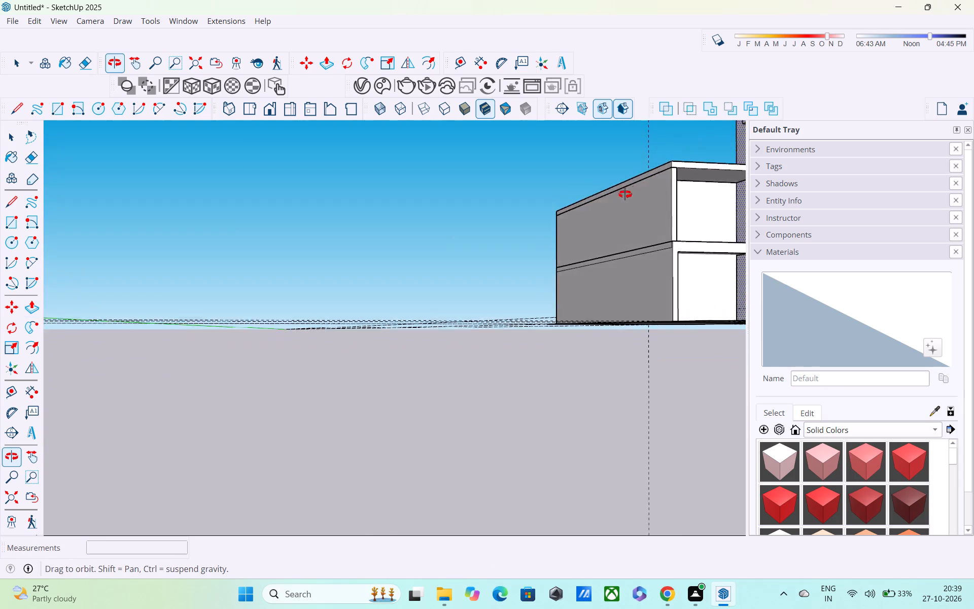
{"action": "middle_click_drag", "start_coordinate": [625, 194], "coordinate": [506, 207]}
{"action": "scroll", "coordinate": [502, 207], "scroll_direction": "down", "scroll_amount": 5}
{"action": "middle_click_drag", "start_coordinate": [545, 225], "coordinate": [593, 281]}
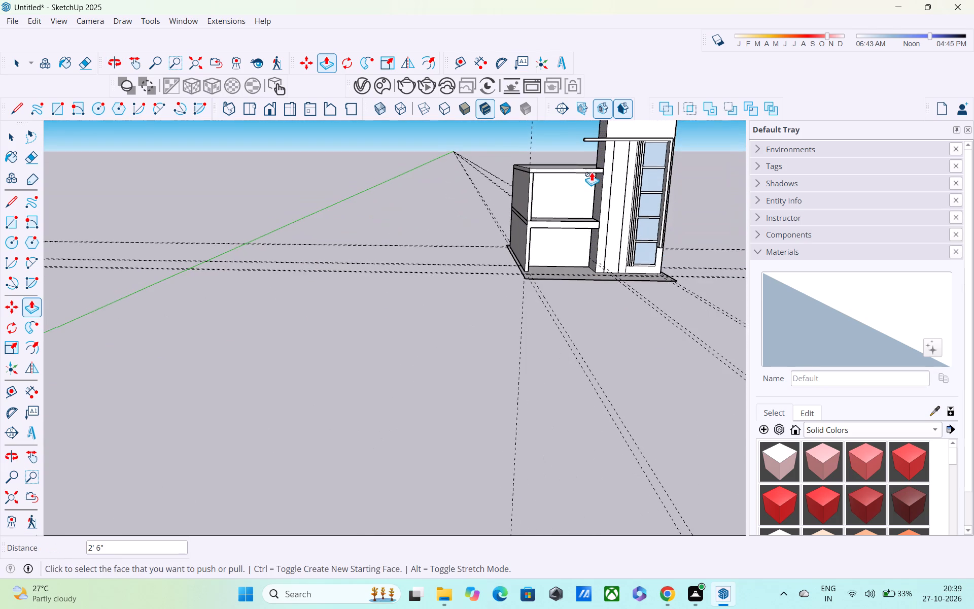
{"action": "scroll", "coordinate": [592, 172], "scroll_direction": "up", "scroll_amount": 3}
{"action": "scroll", "coordinate": [588, 158], "scroll_direction": "down", "scroll_amount": 4}
{"action": "middle_click_drag", "start_coordinate": [588, 158], "coordinate": [596, 230], "text": "shift"}
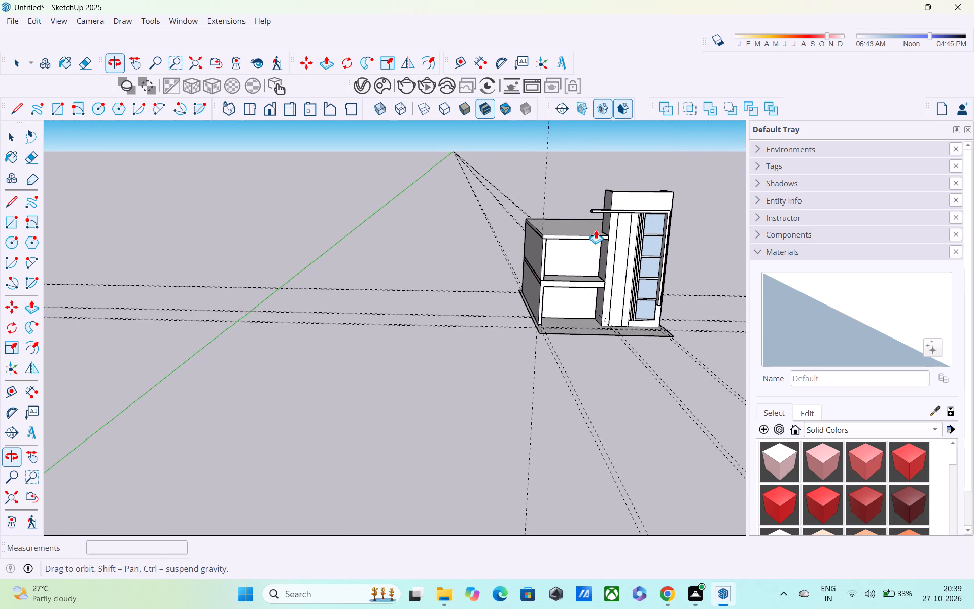
{"action": "scroll", "coordinate": [596, 225], "scroll_direction": "up", "scroll_amount": 1}
{"action": "middle_click_drag", "start_coordinate": [588, 205], "coordinate": [570, 169]}
{"action": "scroll", "coordinate": [565, 220], "scroll_direction": "up", "scroll_amount": 5}
{"action": "middle_click_drag", "start_coordinate": [561, 233], "coordinate": [522, 141], "text": "shift"}
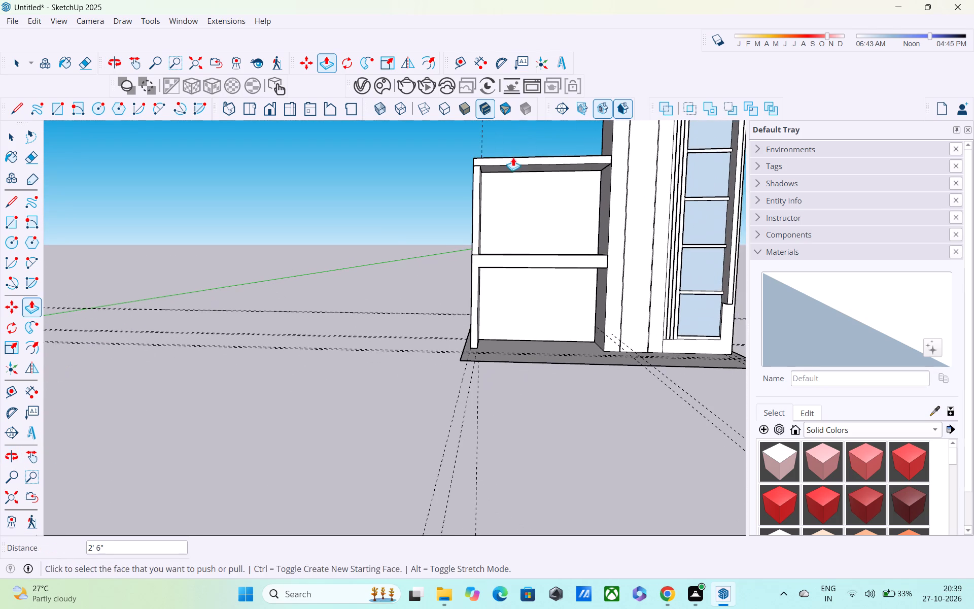
{"action": "middle_click_drag", "start_coordinate": [506, 228], "coordinate": [468, 268]}
{"action": "scroll", "coordinate": [468, 268], "scroll_direction": "up", "scroll_amount": 6}
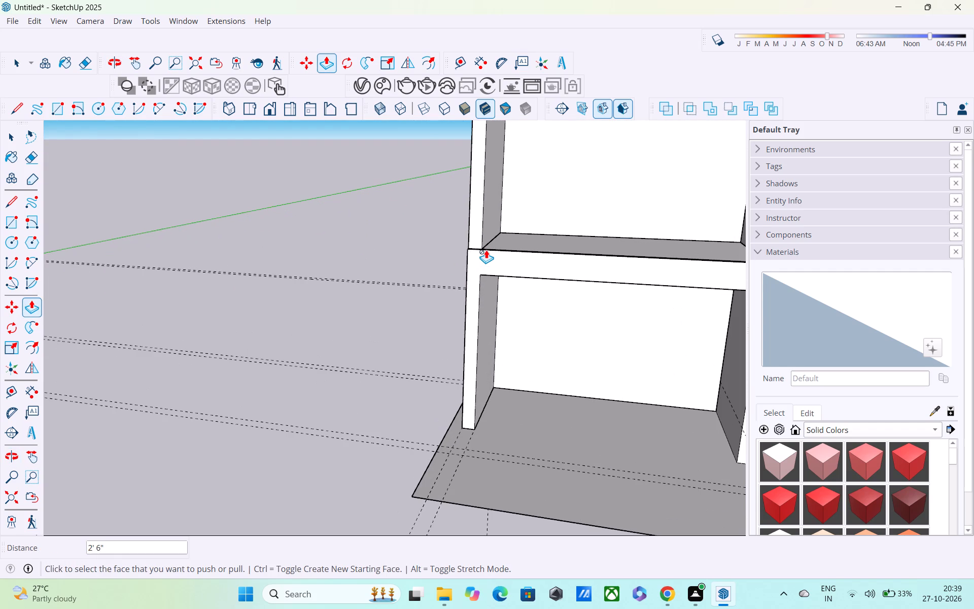
{"action": "key", "text": "Escape"}
{"action": "key", "text": "space"}
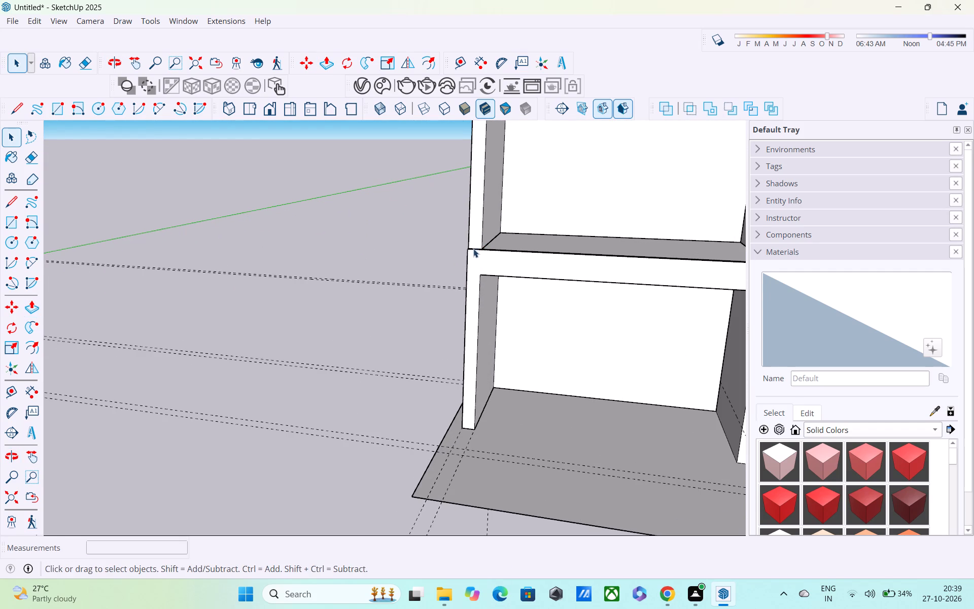
{"action": "scroll", "coordinate": [472, 248], "scroll_direction": "up", "scroll_amount": 5}
{"action": "middle_click_drag", "start_coordinate": [461, 252], "coordinate": [448, 302]}
{"action": "scroll", "coordinate": [454, 424], "scroll_direction": "down", "scroll_amount": 5}
{"action": "middle_click_drag", "start_coordinate": [451, 417], "coordinate": [407, 295], "text": "shift"}
{"action": "scroll", "coordinate": [402, 279], "scroll_direction": "up", "scroll_amount": 1}
{"action": "scroll", "coordinate": [402, 279], "scroll_direction": "down", "scroll_amount": 6}
{"action": "middle_click_drag", "start_coordinate": [419, 287], "coordinate": [413, 317], "text": "shift"}
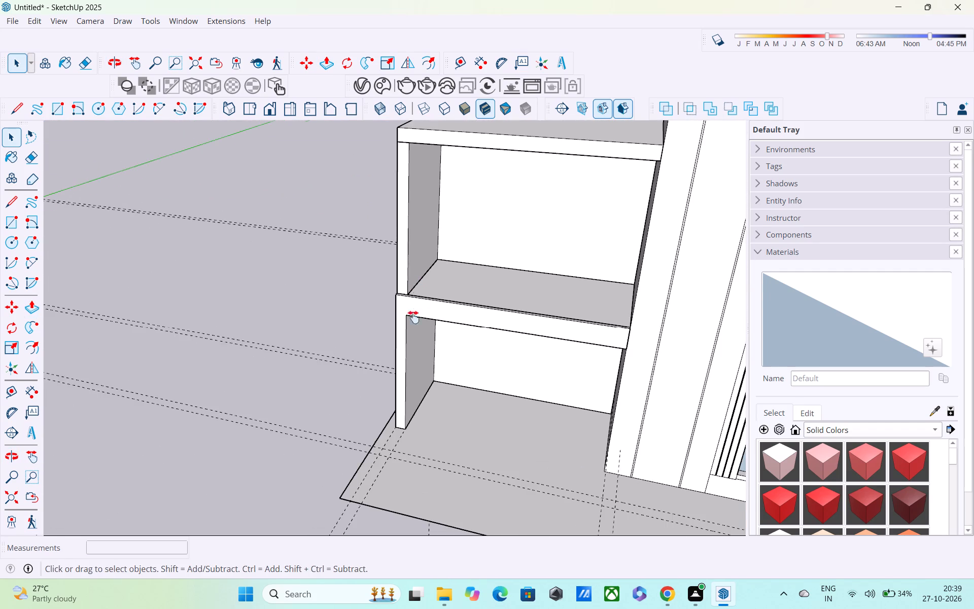
{"action": "middle_click_drag", "start_coordinate": [413, 317], "coordinate": [252, 527], "text": "shift"}
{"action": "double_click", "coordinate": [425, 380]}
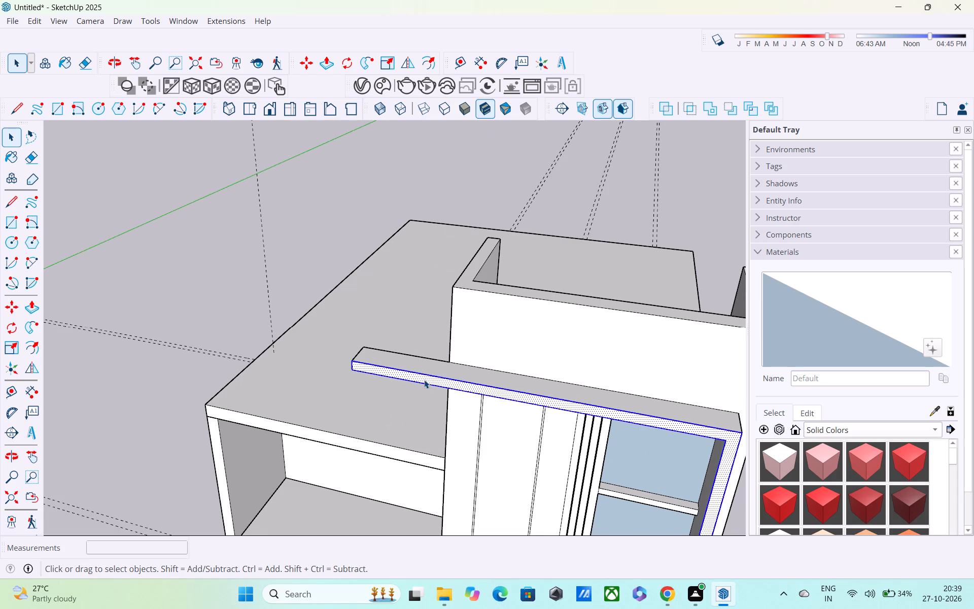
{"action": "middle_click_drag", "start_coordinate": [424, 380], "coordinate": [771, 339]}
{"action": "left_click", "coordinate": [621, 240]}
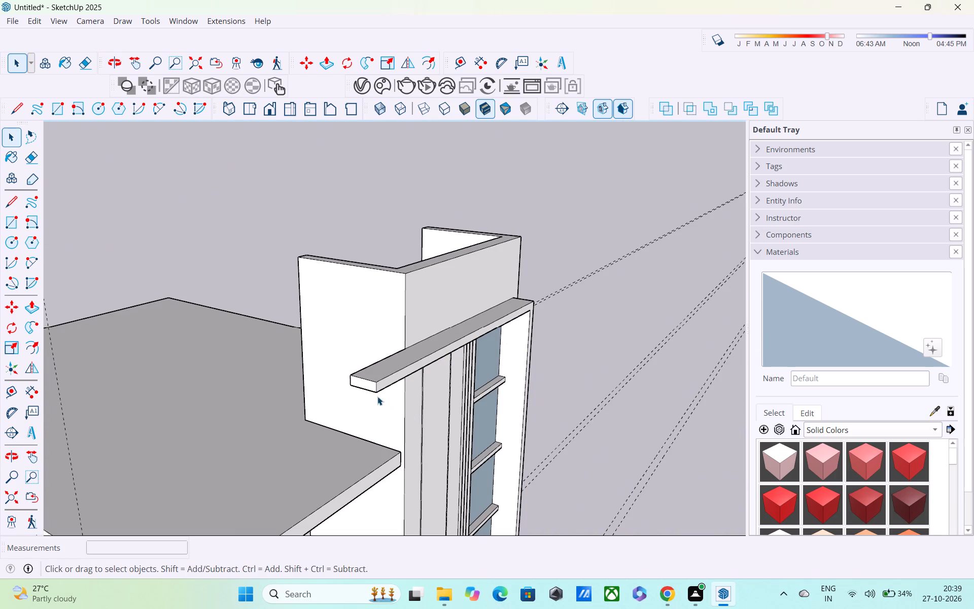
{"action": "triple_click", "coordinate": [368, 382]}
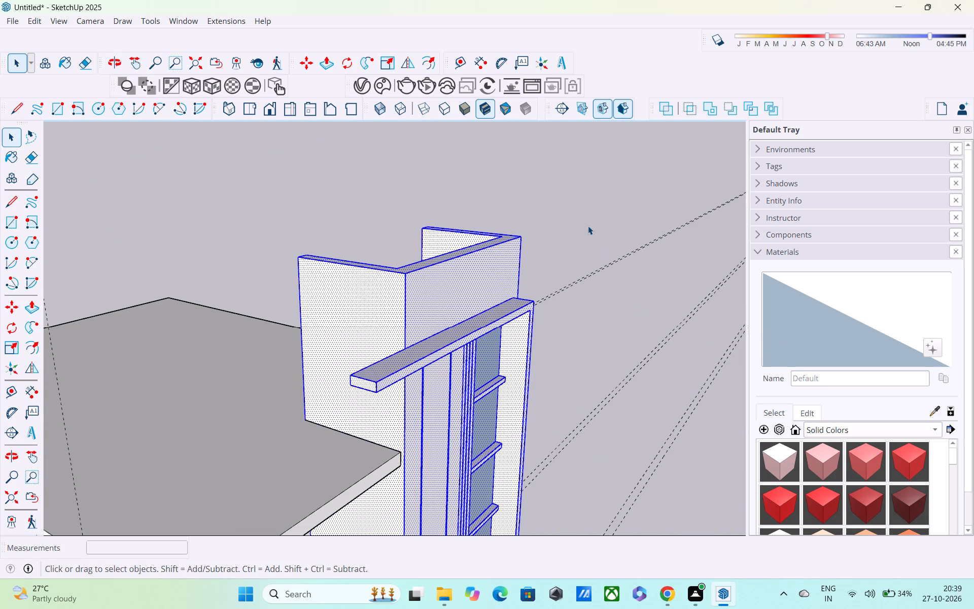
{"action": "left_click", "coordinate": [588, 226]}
Examine the top bar's overhang past the tower's side wall from below, the front and a distance.
{"action": "scroll", "coordinate": [565, 357], "scroll_direction": "up", "scroll_amount": 1}
{"action": "middle_click_drag", "start_coordinate": [564, 357], "coordinate": [485, 262]}
{"action": "scroll", "coordinate": [478, 266], "scroll_direction": "down", "scroll_amount": 4}
{"action": "middle_click_drag", "start_coordinate": [480, 340], "coordinate": [453, 313]}
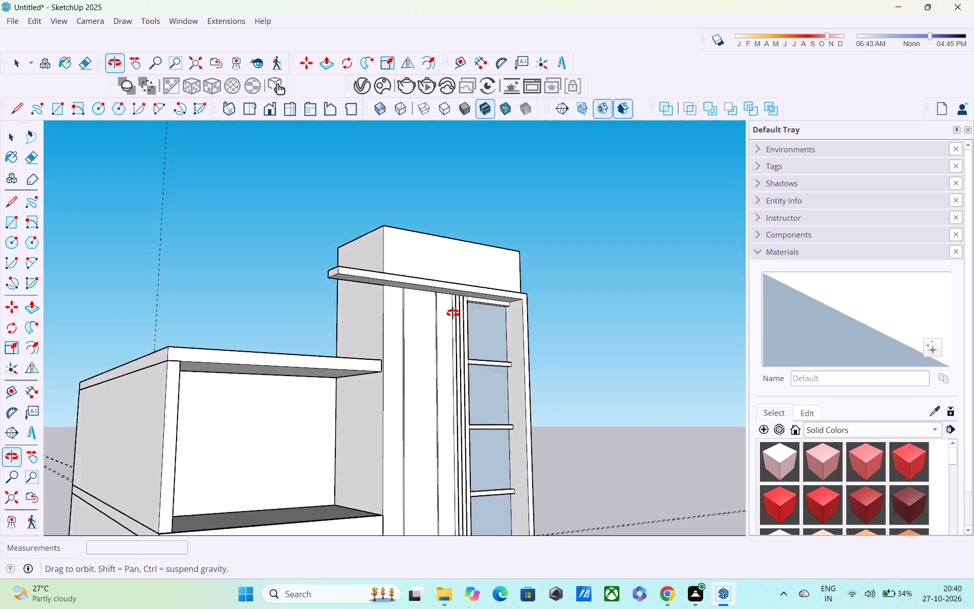
{"action": "middle_click_drag", "start_coordinate": [453, 313], "coordinate": [433, 303]}
{"action": "scroll", "coordinate": [441, 308], "scroll_direction": "up", "scroll_amount": 8}
{"action": "scroll", "coordinate": [423, 305], "scroll_direction": "down", "scroll_amount": 4}
{"action": "middle_click_drag", "start_coordinate": [421, 305], "coordinate": [421, 295], "text": "shift"}
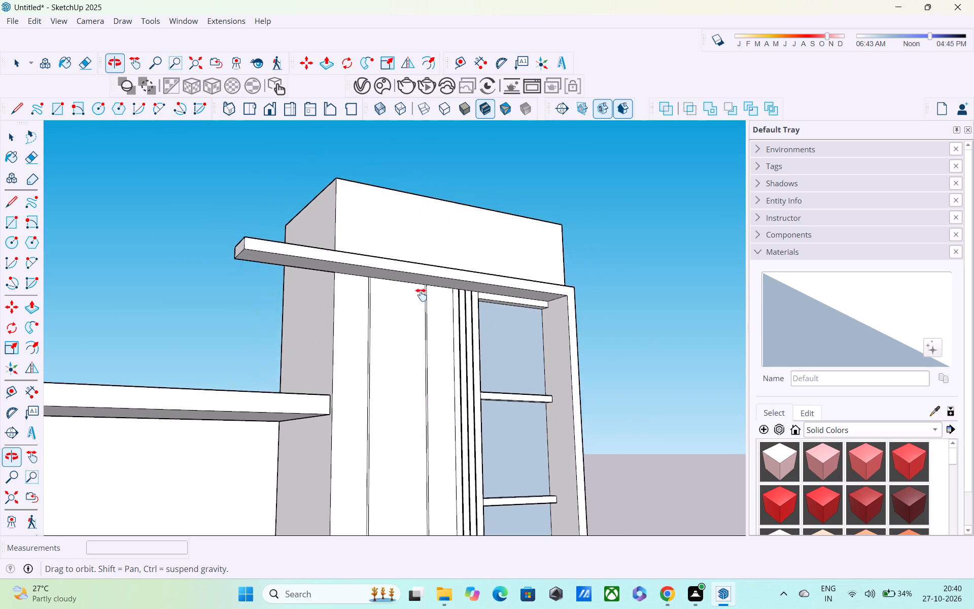
{"action": "middle_click_drag", "start_coordinate": [421, 295], "coordinate": [490, 300], "text": "shift"}
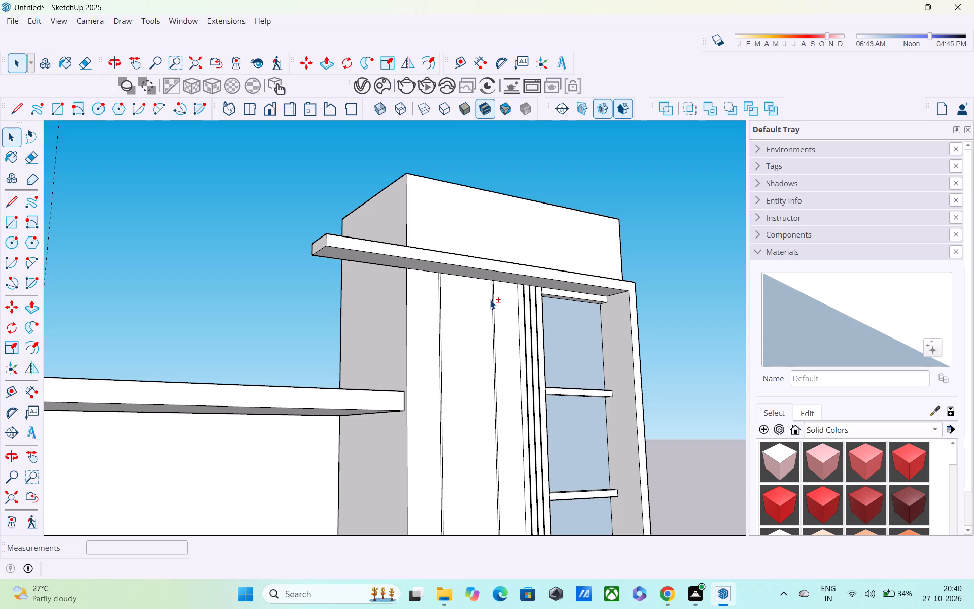
{"action": "scroll", "coordinate": [490, 300], "scroll_direction": "down", "scroll_amount": 1}
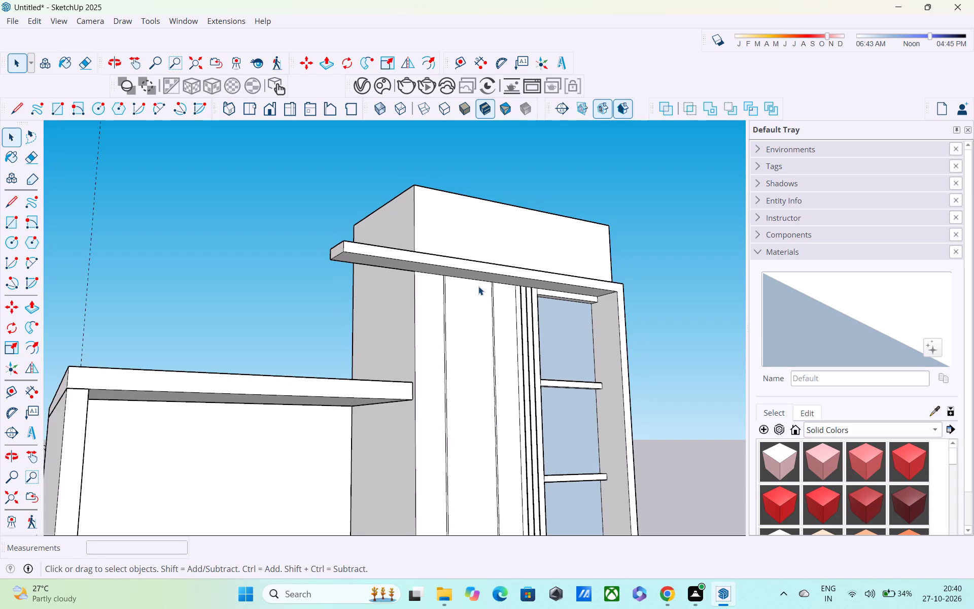
{"action": "middle_click_drag", "start_coordinate": [483, 285], "coordinate": [522, 199], "text": "shift"}
{"action": "scroll", "coordinate": [522, 199], "scroll_direction": "up", "scroll_amount": 1}
{"action": "scroll", "coordinate": [522, 199], "scroll_direction": "down", "scroll_amount": 5}
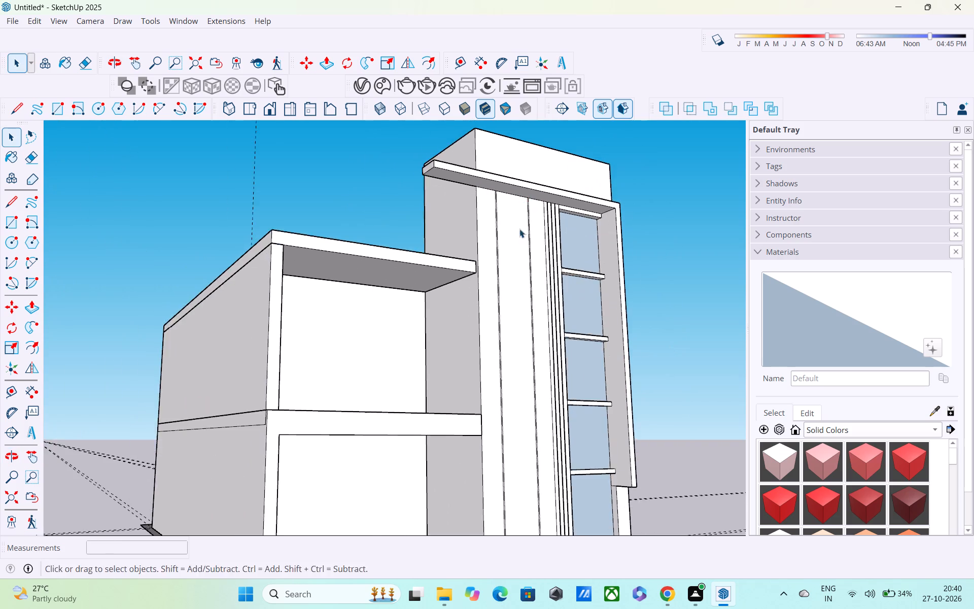
{"action": "middle_click_drag", "start_coordinate": [512, 238], "coordinate": [401, 267]}
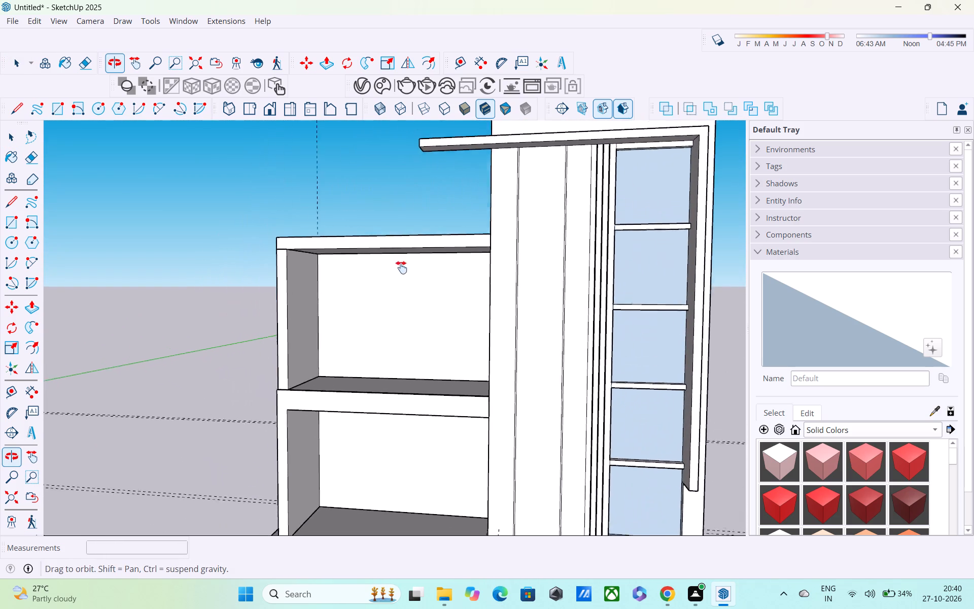
{"action": "middle_click_drag", "start_coordinate": [401, 267], "coordinate": [392, 309]}
{"action": "scroll", "coordinate": [392, 309], "scroll_direction": "down", "scroll_amount": 4}
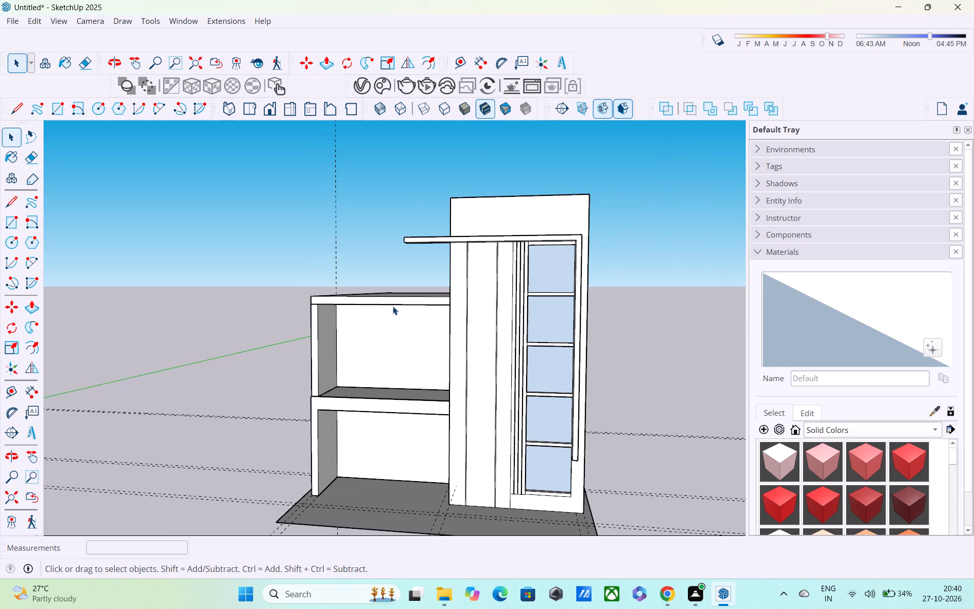
{"action": "scroll", "coordinate": [393, 305], "scroll_direction": "down", "scroll_amount": 6}
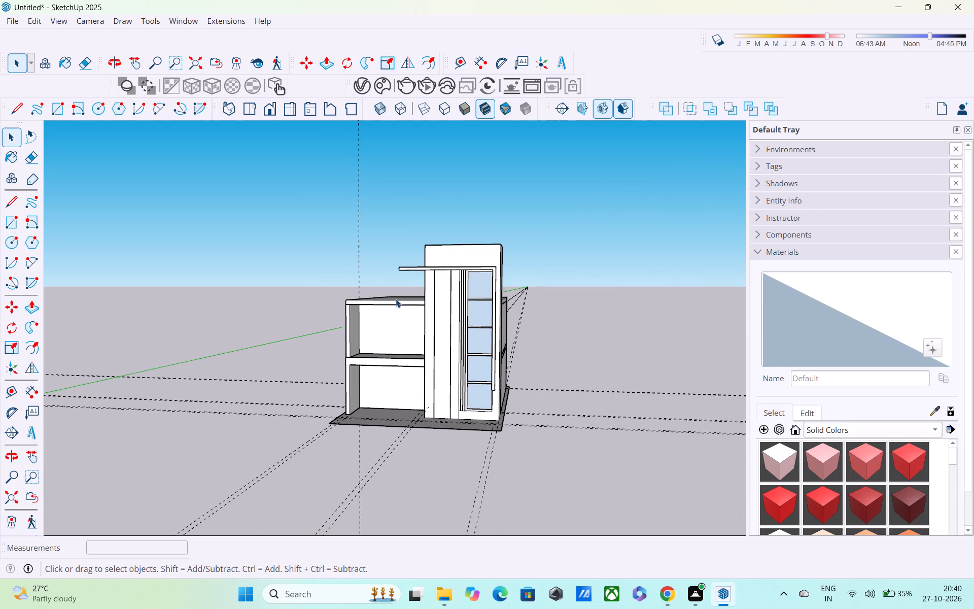
{"action": "middle_click_drag", "start_coordinate": [428, 285], "coordinate": [639, 297]}
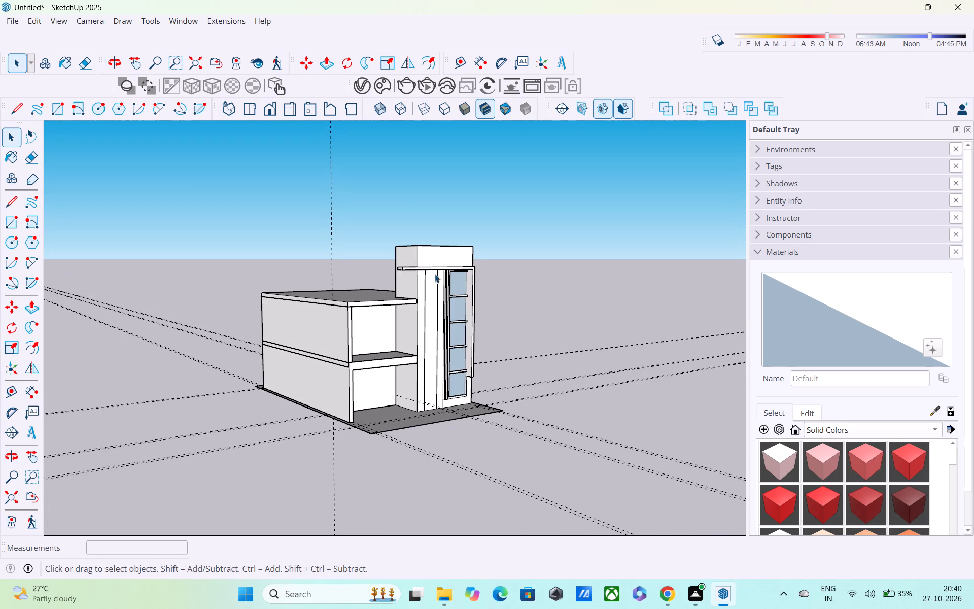
Push the top bar's end face back 4' 6" until it is flush with the tower's side wall.
{"action": "key", "text": "p"}
{"action": "scroll", "coordinate": [430, 282], "scroll_direction": "up", "scroll_amount": 5}
{"action": "scroll", "coordinate": [377, 243], "scroll_direction": "up", "scroll_amount": 5}
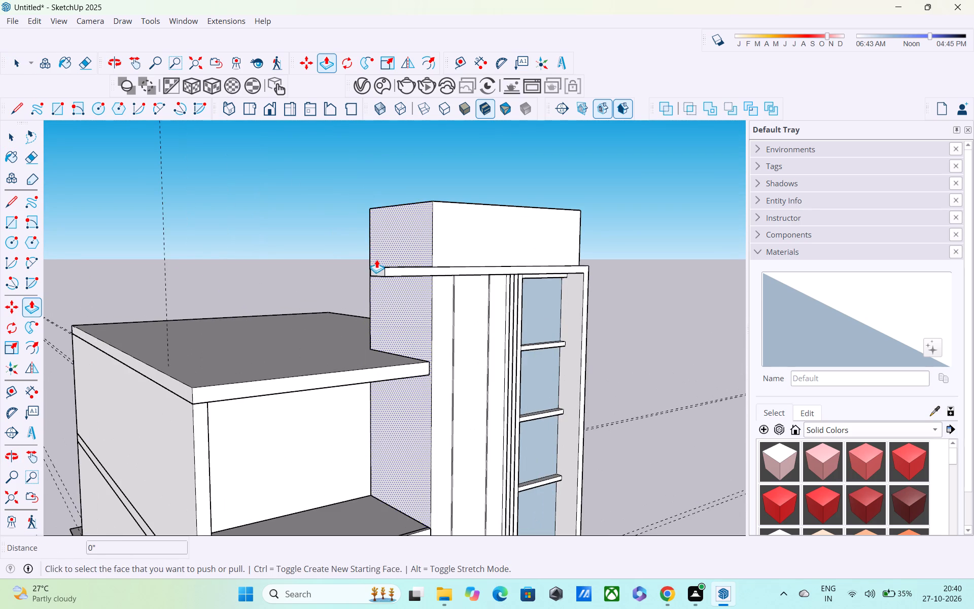
{"action": "left_click", "coordinate": [376, 271]}
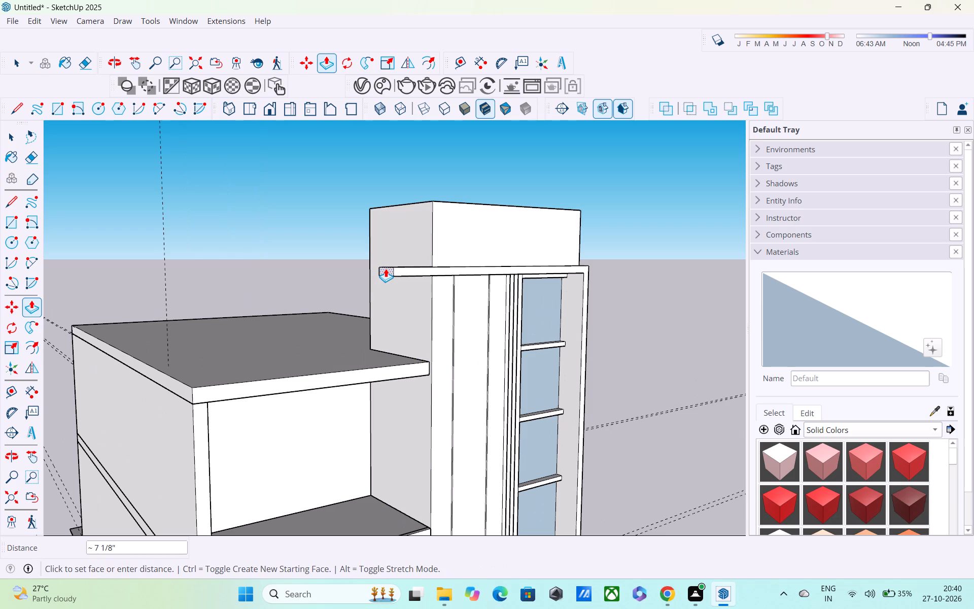
{"action": "left_click", "coordinate": [428, 249]}
{"action": "left_click", "coordinate": [442, 266]}
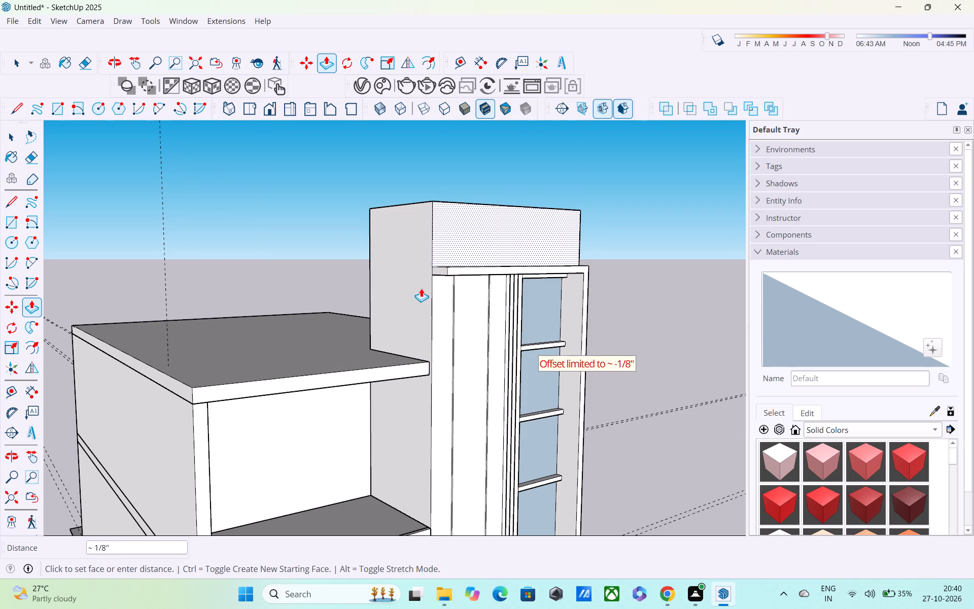
{"action": "key", "text": "Escape"}
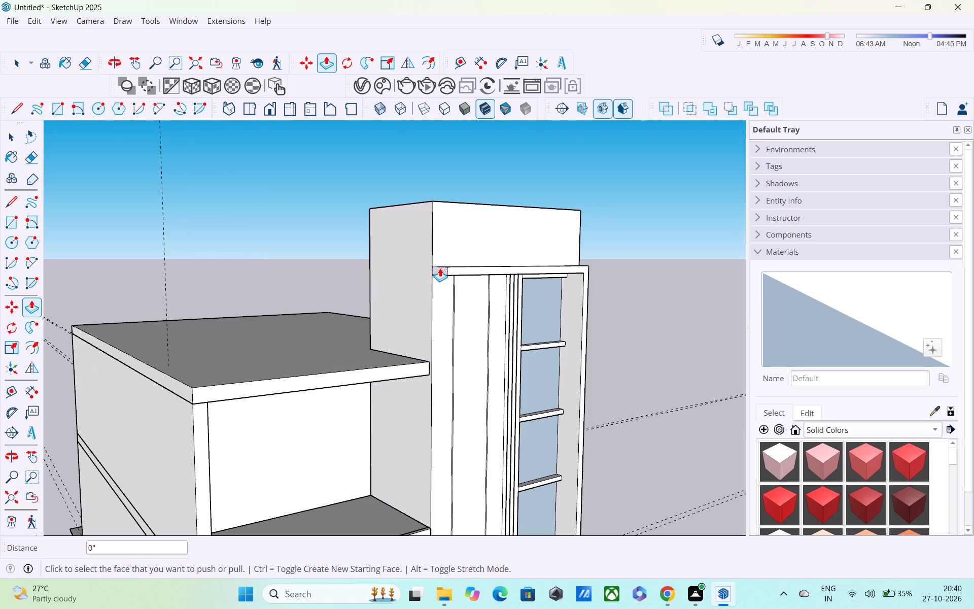
Push/Pull the top bar's end face 2' outward past the tower's side wall.
{"action": "left_click", "coordinate": [440, 268]}
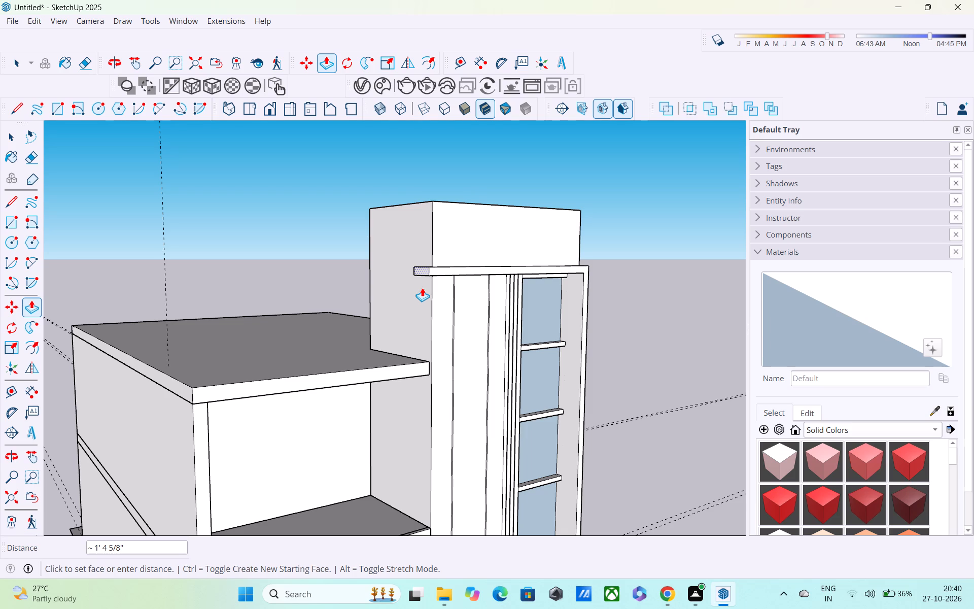
{"action": "type", "text": "2'"}
{"action": "key", "text": "Return"}
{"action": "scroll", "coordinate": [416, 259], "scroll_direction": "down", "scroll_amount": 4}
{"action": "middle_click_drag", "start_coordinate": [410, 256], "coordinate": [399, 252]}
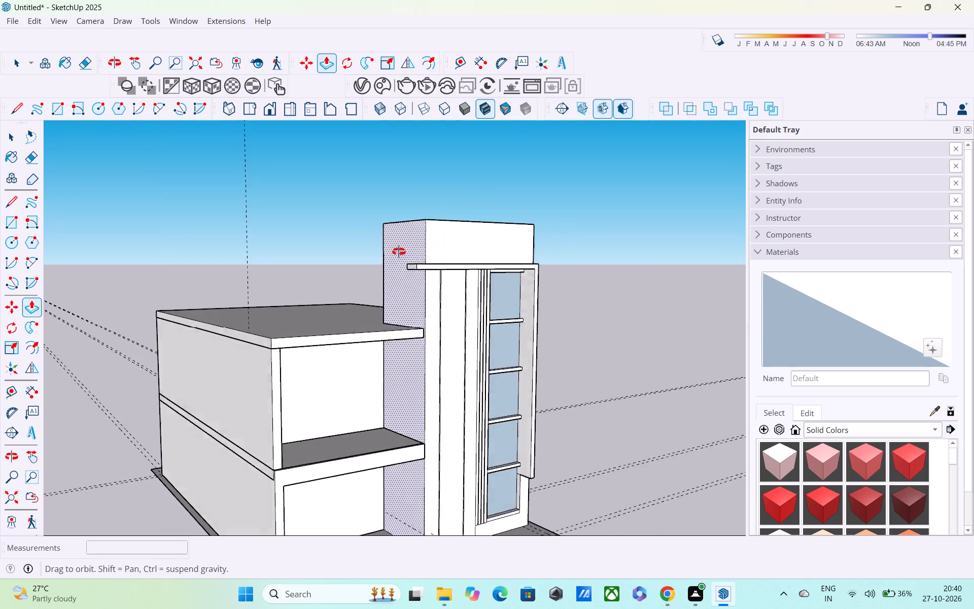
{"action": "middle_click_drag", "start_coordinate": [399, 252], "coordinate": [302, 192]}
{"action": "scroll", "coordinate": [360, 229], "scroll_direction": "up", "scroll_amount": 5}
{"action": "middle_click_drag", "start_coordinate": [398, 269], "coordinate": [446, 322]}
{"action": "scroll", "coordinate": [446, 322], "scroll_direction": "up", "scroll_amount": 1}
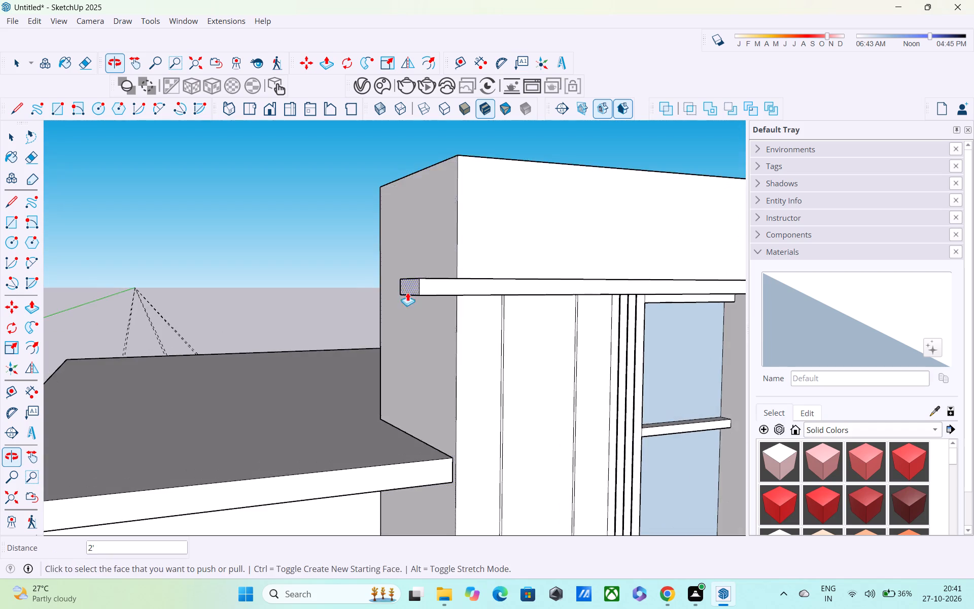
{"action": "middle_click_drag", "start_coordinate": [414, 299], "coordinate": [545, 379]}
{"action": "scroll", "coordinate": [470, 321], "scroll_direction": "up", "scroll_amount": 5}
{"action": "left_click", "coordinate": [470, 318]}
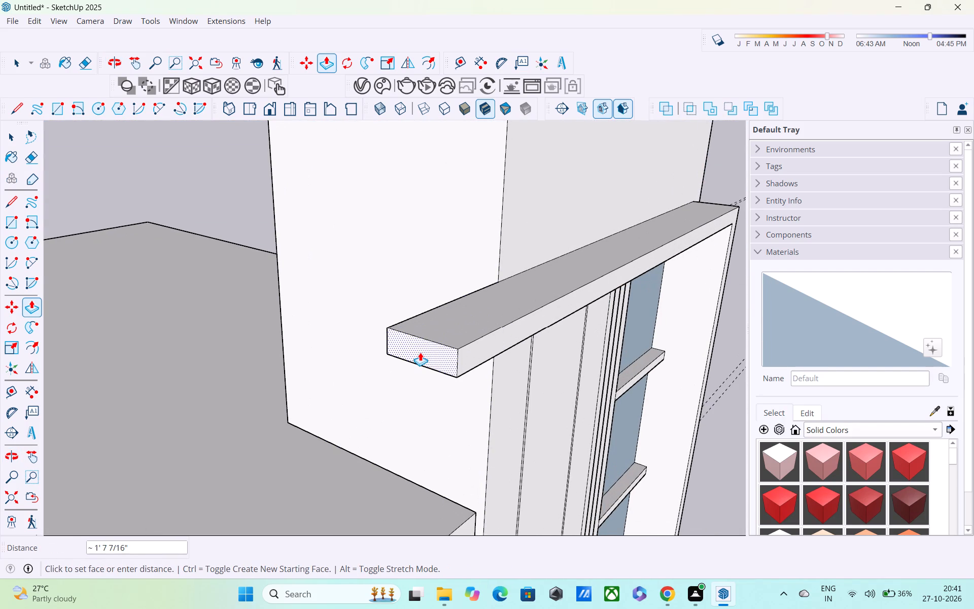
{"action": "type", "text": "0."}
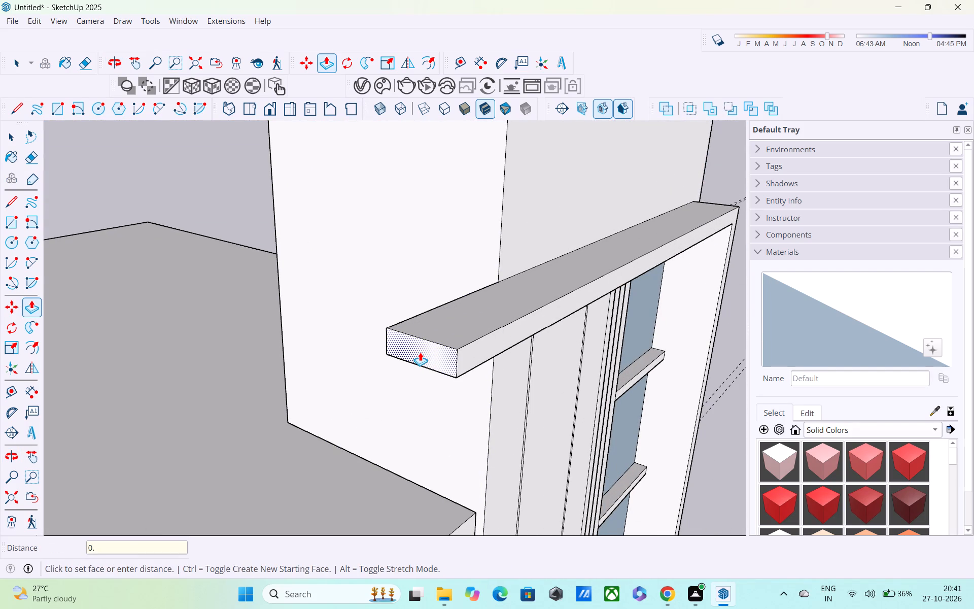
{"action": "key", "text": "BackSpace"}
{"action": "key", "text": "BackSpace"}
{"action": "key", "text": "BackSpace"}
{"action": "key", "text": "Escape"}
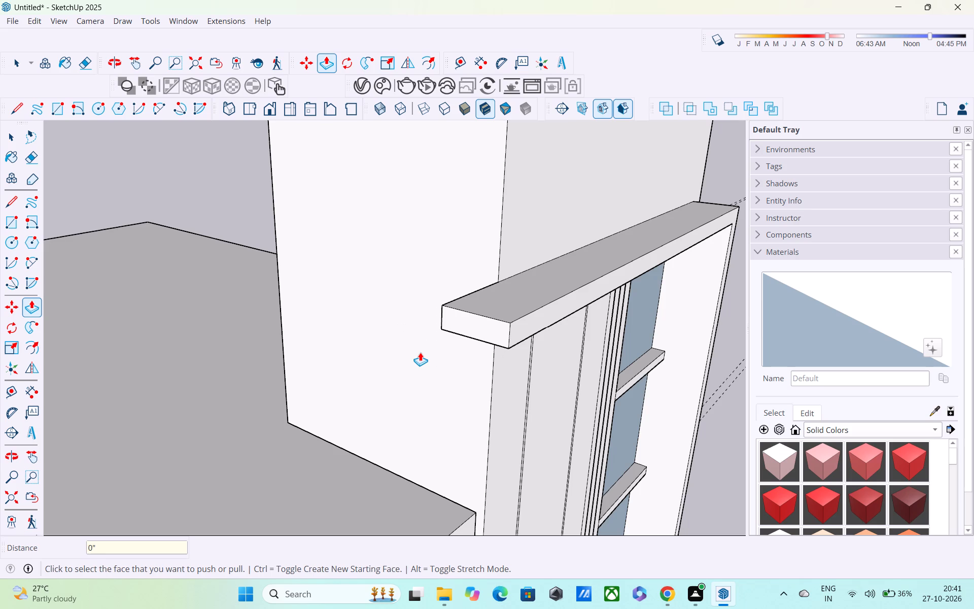
Check the length of the top bar's overhang past the tower's side wall with the Line tool, without drawing anything.
{"action": "scroll", "coordinate": [421, 351], "scroll_direction": "down", "scroll_amount": 1}
{"action": "middle_click_drag", "start_coordinate": [462, 364], "coordinate": [275, 145]}
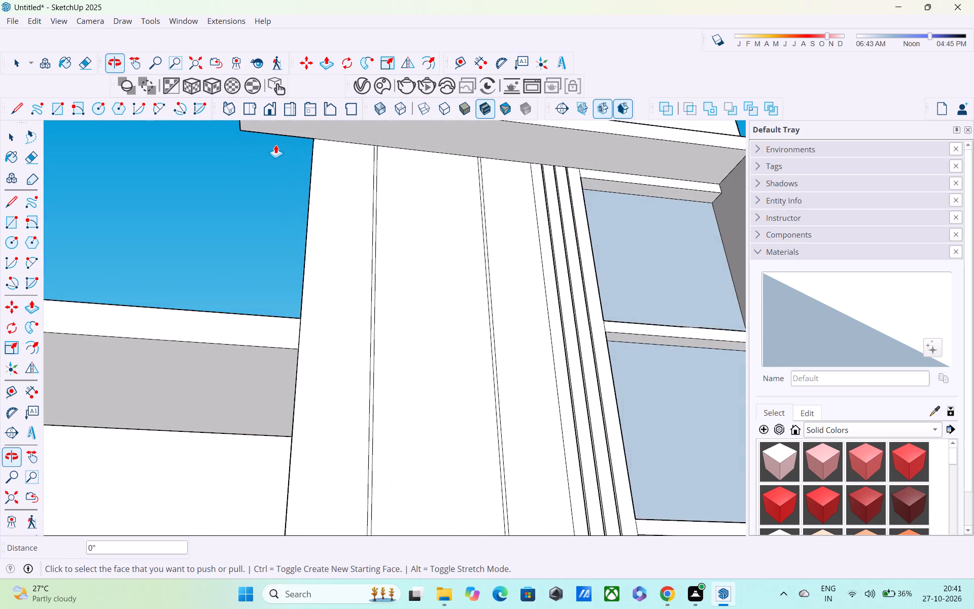
{"action": "scroll", "coordinate": [275, 145], "scroll_direction": "up", "scroll_amount": 1}
{"action": "scroll", "coordinate": [275, 145], "scroll_direction": "down", "scroll_amount": 6}
{"action": "middle_click_drag", "start_coordinate": [307, 157], "coordinate": [328, 216], "text": "shift"}
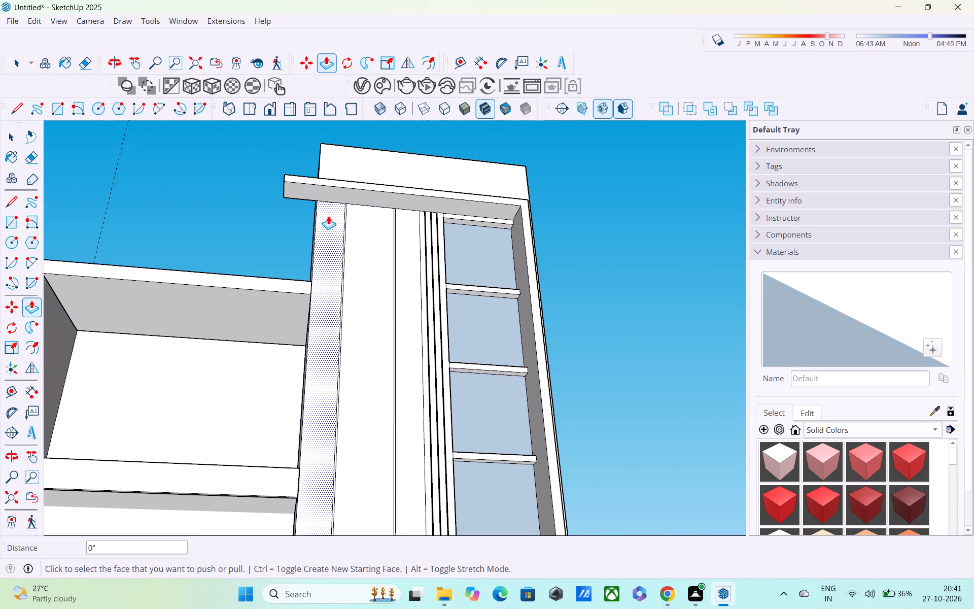
{"action": "key", "text": "l"}
{"action": "scroll", "coordinate": [328, 215], "scroll_direction": "up", "scroll_amount": 10}
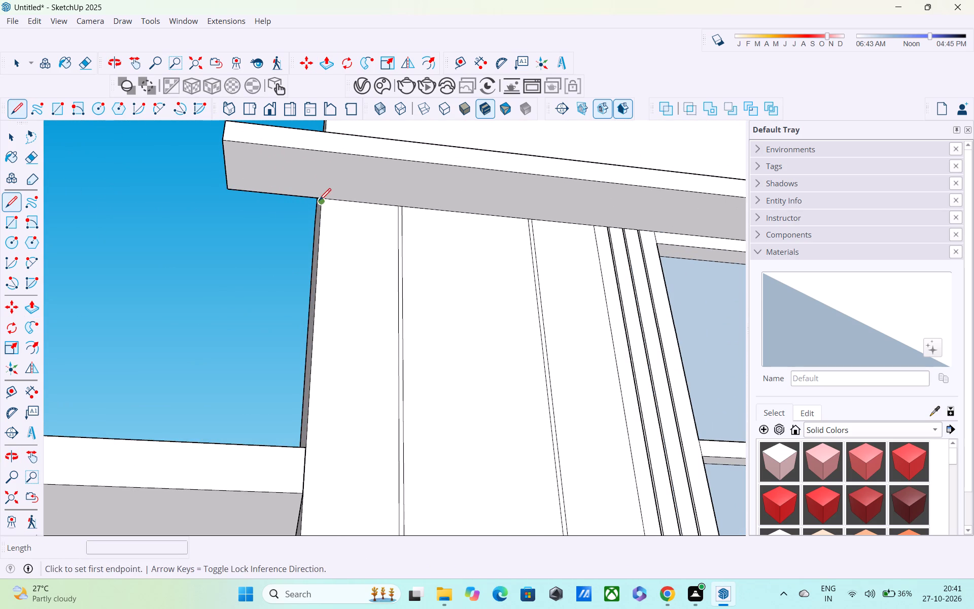
{"action": "left_click", "coordinate": [321, 198]}
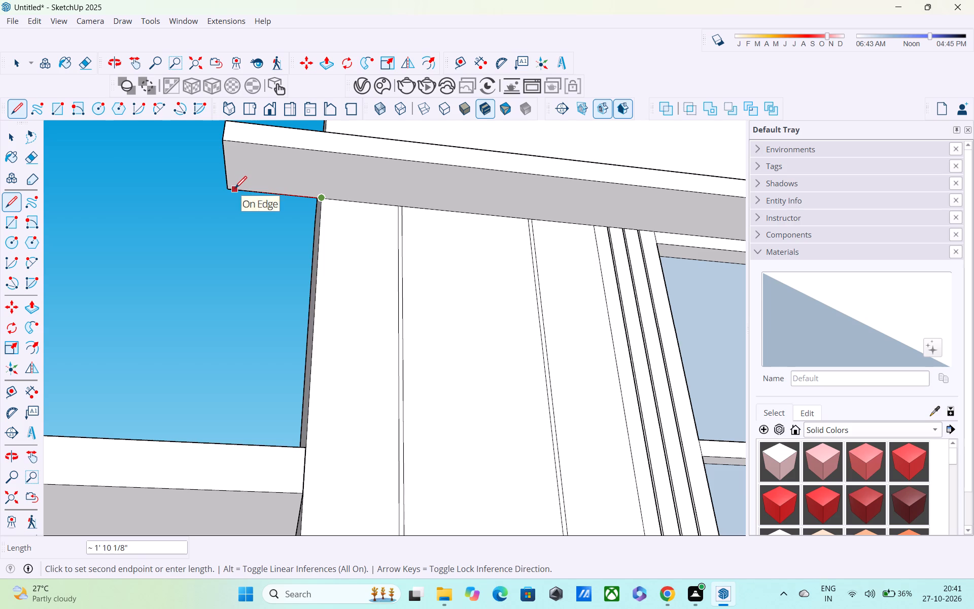
{"action": "key", "text": "Escape"}
{"action": "scroll", "coordinate": [235, 189], "scroll_direction": "down", "scroll_amount": 7}
{"action": "middle_click_drag", "start_coordinate": [257, 215], "coordinate": [400, 304]}
{"action": "scroll", "coordinate": [323, 225], "scroll_direction": "up", "scroll_amount": 1}
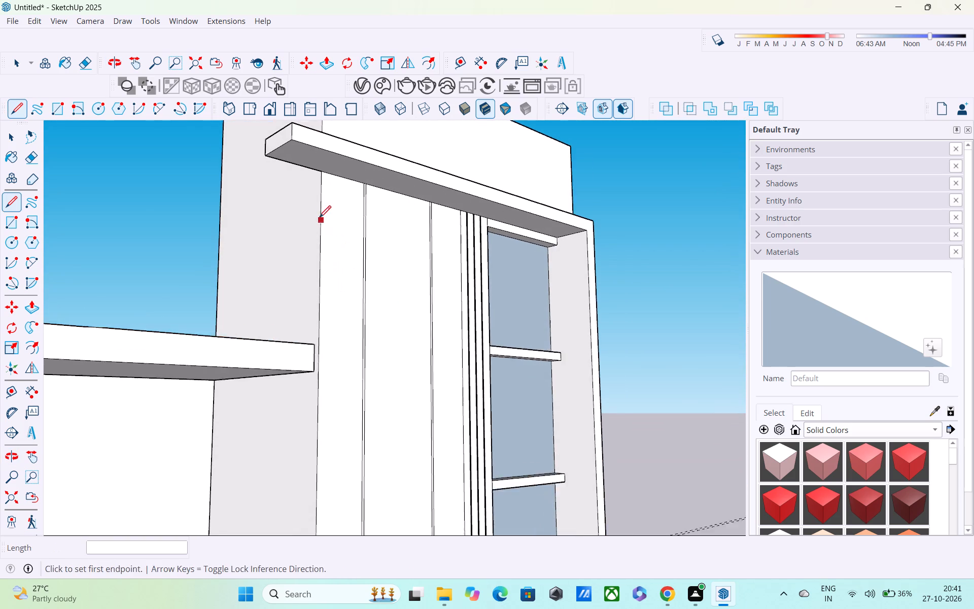
{"action": "scroll", "coordinate": [319, 219], "scroll_direction": "up", "scroll_amount": 1}
{"action": "key", "text": "space"}
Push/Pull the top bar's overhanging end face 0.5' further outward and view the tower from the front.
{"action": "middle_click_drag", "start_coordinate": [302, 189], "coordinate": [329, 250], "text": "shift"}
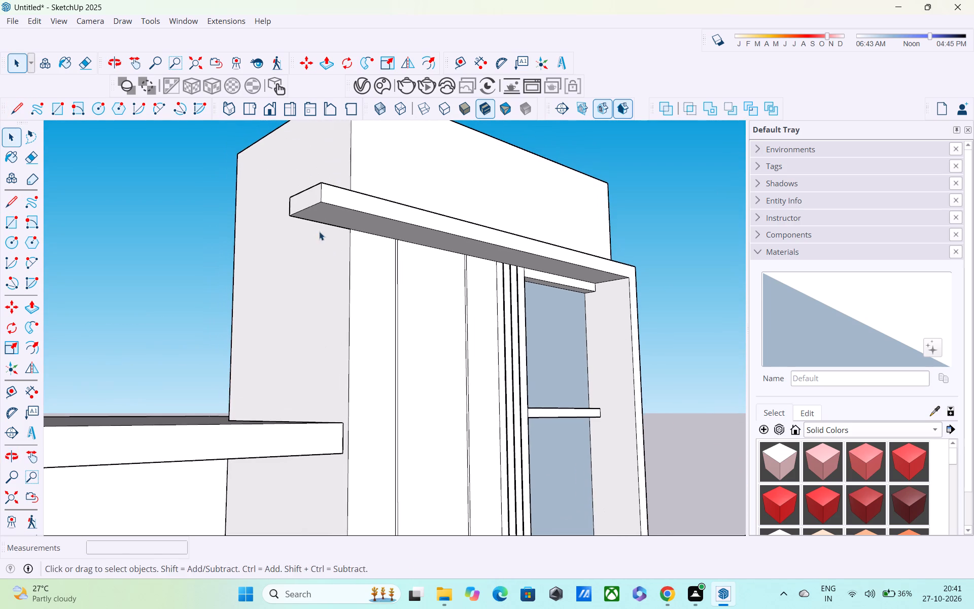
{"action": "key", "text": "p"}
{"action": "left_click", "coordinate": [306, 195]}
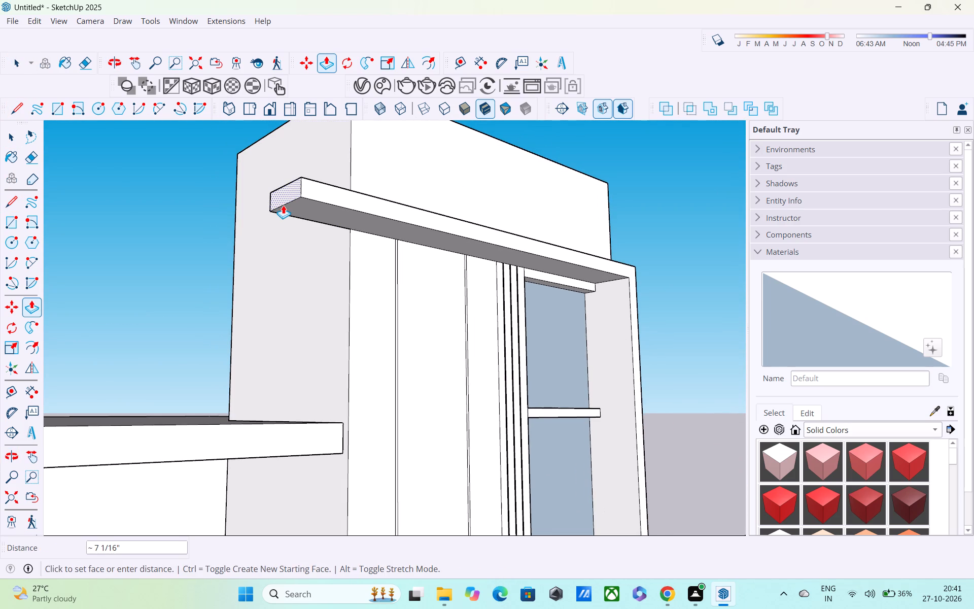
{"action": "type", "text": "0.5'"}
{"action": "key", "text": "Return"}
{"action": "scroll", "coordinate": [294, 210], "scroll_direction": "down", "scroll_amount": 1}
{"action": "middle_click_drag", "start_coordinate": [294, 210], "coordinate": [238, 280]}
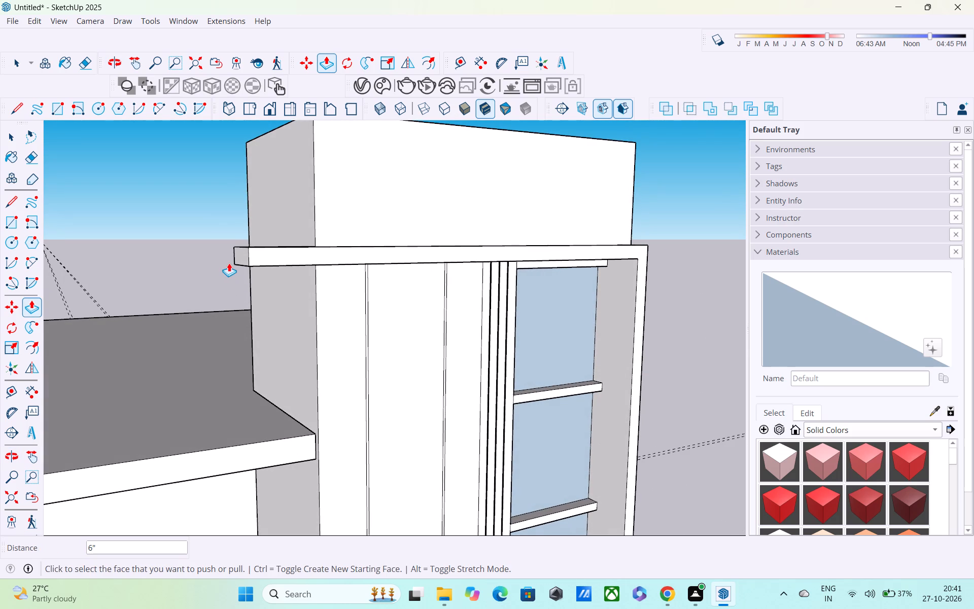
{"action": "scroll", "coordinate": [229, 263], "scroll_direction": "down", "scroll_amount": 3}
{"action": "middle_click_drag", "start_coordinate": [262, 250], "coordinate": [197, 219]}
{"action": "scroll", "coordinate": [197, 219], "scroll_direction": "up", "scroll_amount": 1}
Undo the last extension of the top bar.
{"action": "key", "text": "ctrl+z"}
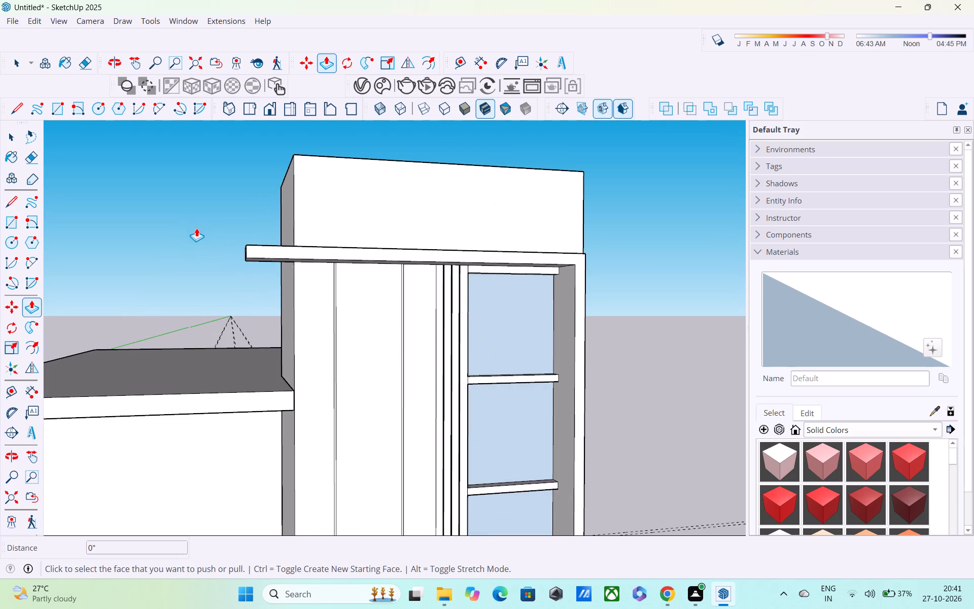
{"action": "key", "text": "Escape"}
Push the top bar's end face back 2' until it is flush with the tower's side wall.
{"action": "middle_click_drag", "start_coordinate": [220, 256], "coordinate": [581, 265]}
{"action": "middle_click_drag", "start_coordinate": [540, 248], "coordinate": [455, 298]}
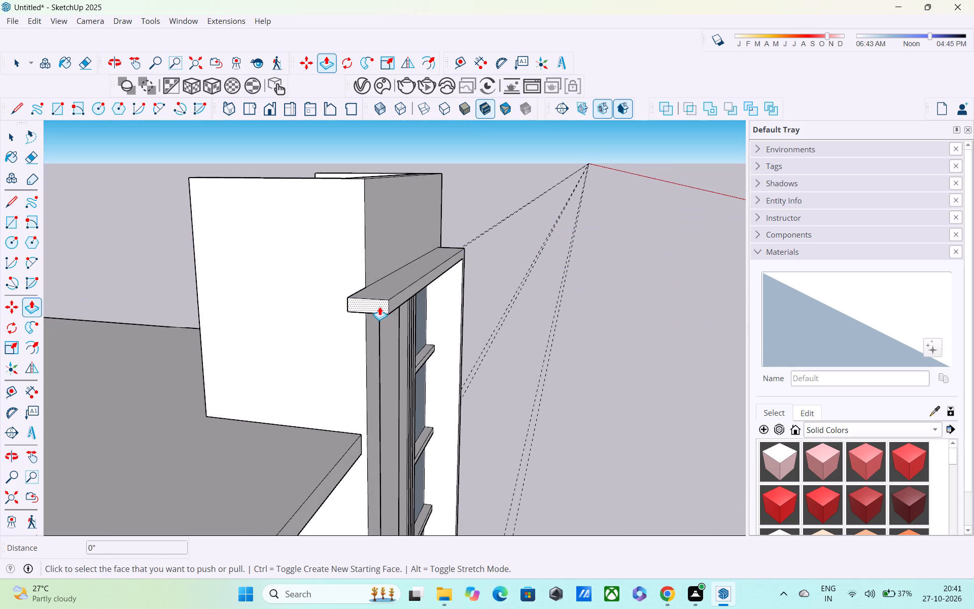
{"action": "left_click", "coordinate": [379, 307]}
{"action": "left_click", "coordinate": [362, 253]}
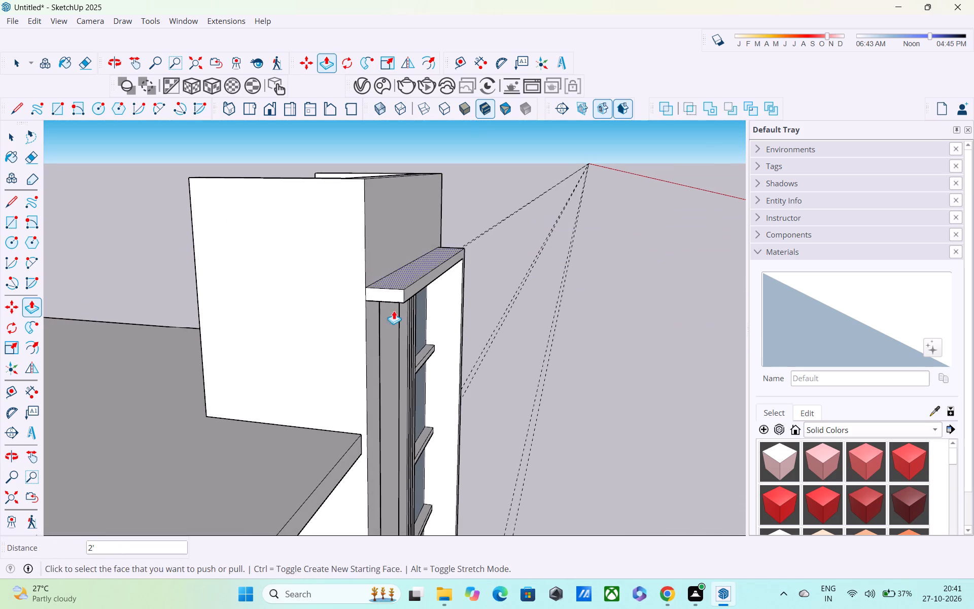
Push/Pull the top bar's end face 3' outward past the tower's side wall.
{"action": "middle_click_drag", "start_coordinate": [396, 315], "coordinate": [294, 294]}
{"action": "left_click", "coordinate": [295, 270]}
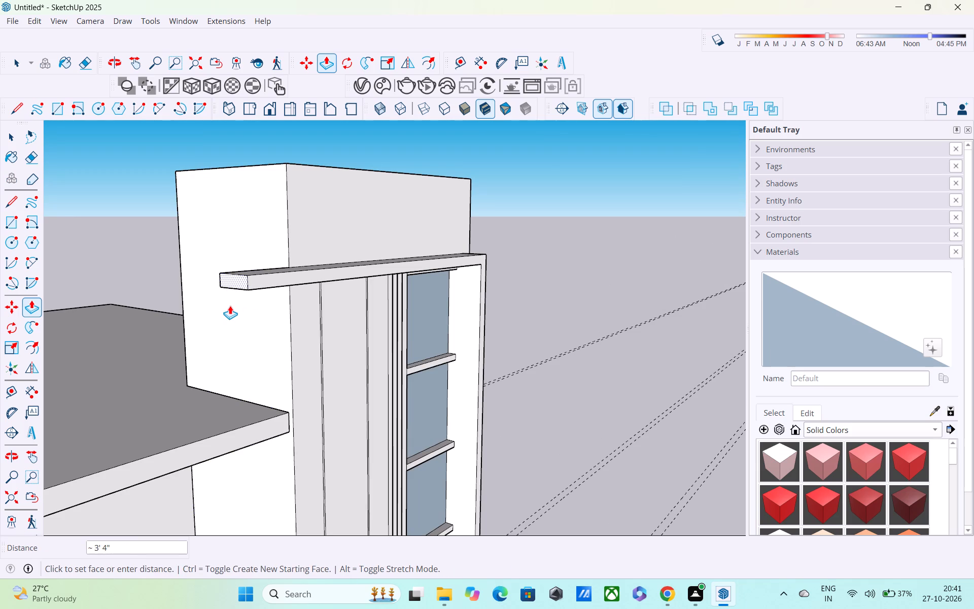
{"action": "type", "text": "3'"}
{"action": "key", "text": "Return"}
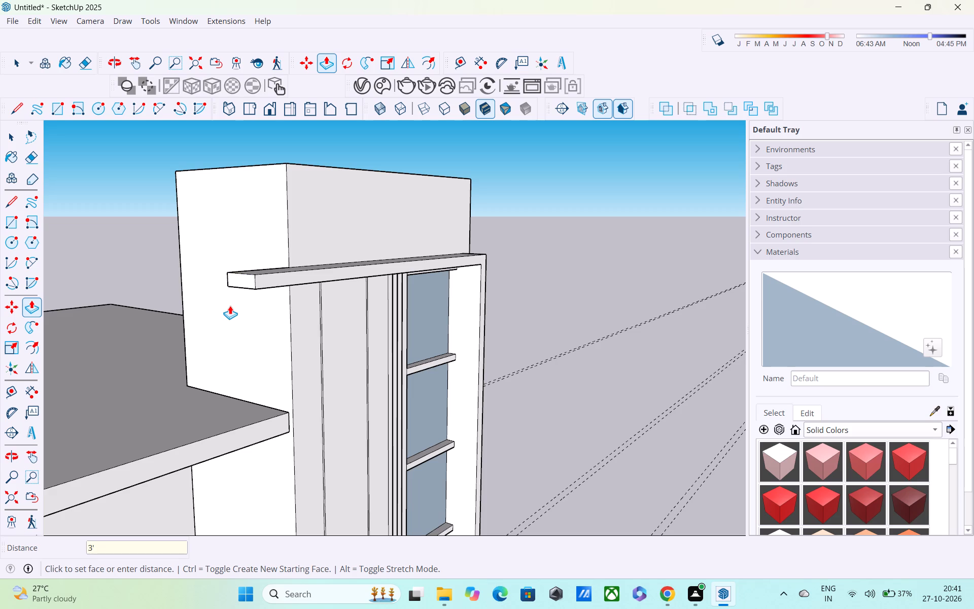
{"action": "middle_click_drag", "start_coordinate": [222, 282], "coordinate": [45, 286]}
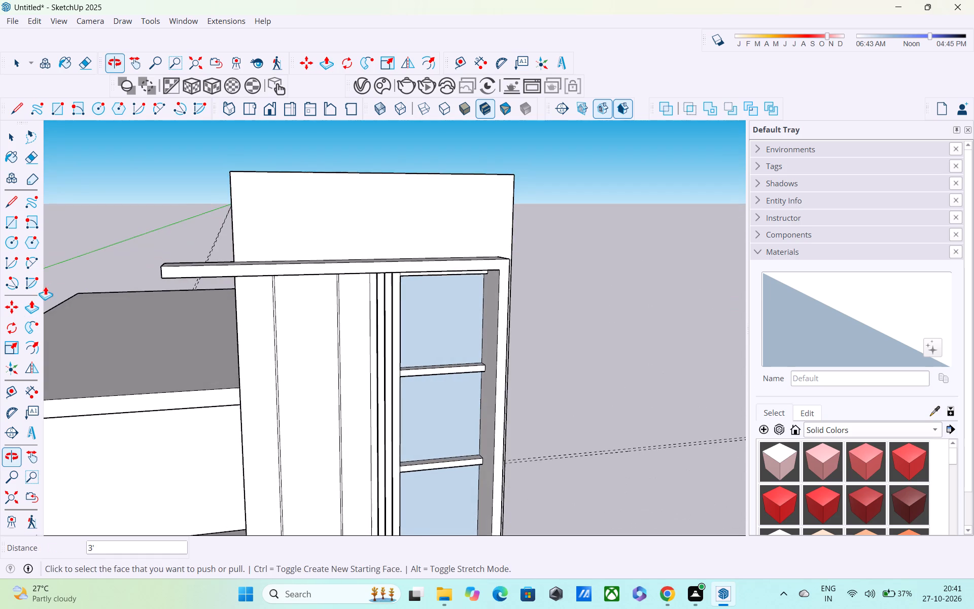
{"action": "scroll", "coordinate": [160, 304], "scroll_direction": "down", "scroll_amount": 2}
{"action": "middle_click_drag", "start_coordinate": [170, 279], "coordinate": [158, 247]}
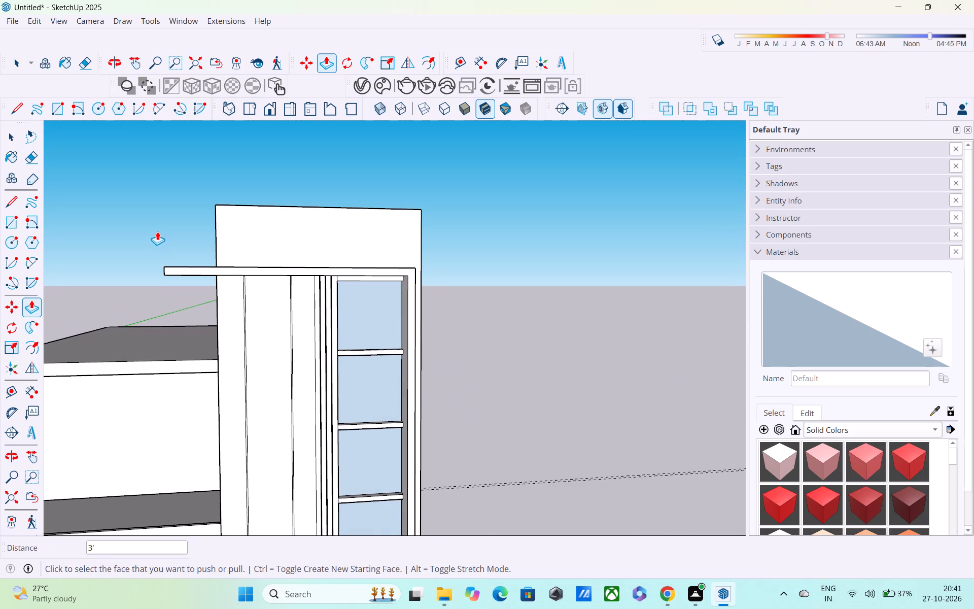
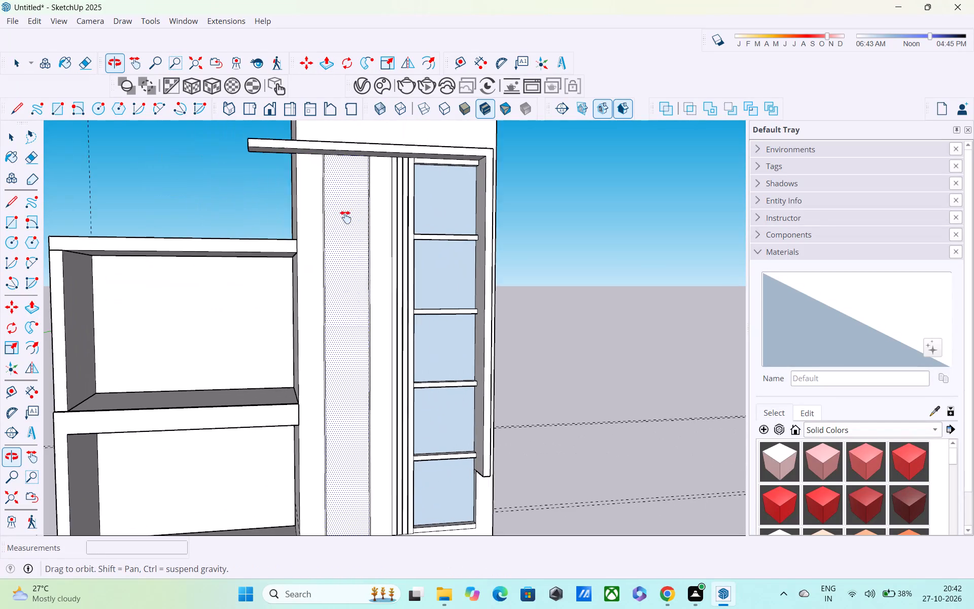
Examine the L-shaped frame's top bar and its overhang past the tower's side wall from below, the front and the side.
{"action": "middle_click_drag", "start_coordinate": [288, 197], "coordinate": [319, 299]}
{"action": "middle_click_drag", "start_coordinate": [342, 310], "coordinate": [304, 227]}
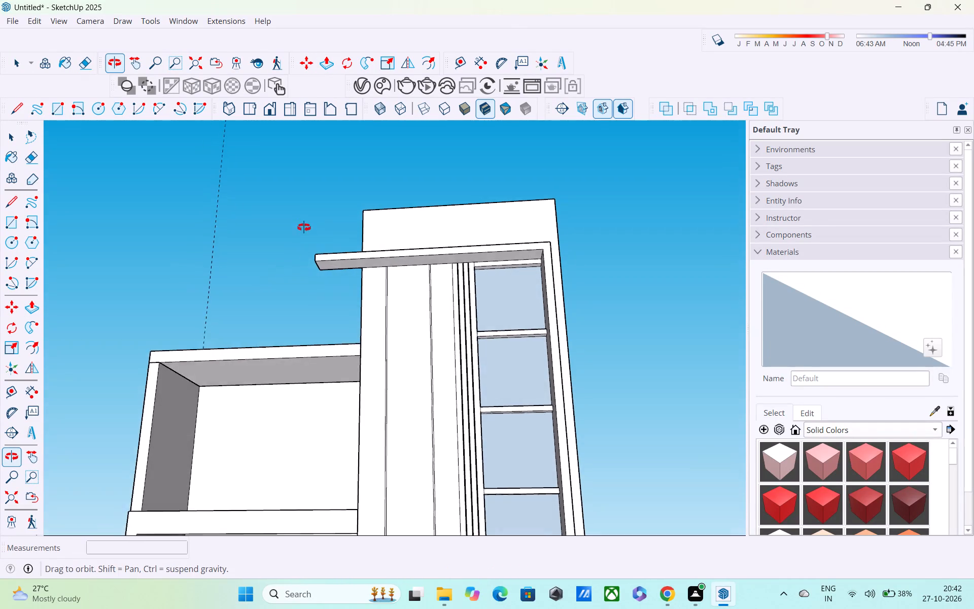
{"action": "middle_click_drag", "start_coordinate": [304, 227], "coordinate": [300, 213]}
{"action": "middle_click_drag", "start_coordinate": [324, 285], "coordinate": [335, 210], "text": "shift"}
{"action": "scroll", "coordinate": [334, 211], "scroll_direction": "up", "scroll_amount": 1, "text": "shift"}
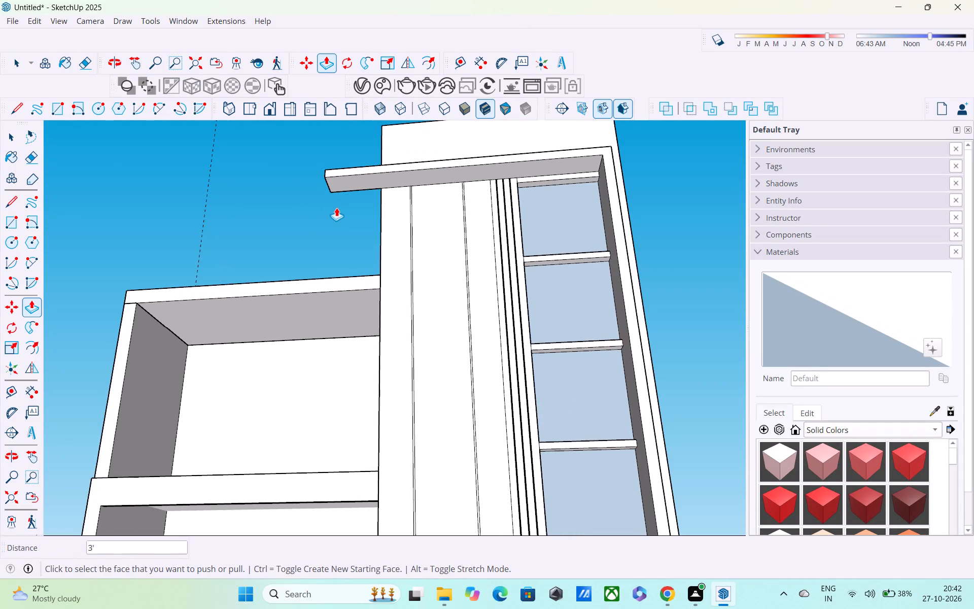
{"action": "middle_click_drag", "start_coordinate": [336, 208], "coordinate": [342, 243], "text": "shift"}
{"action": "middle_click_drag", "start_coordinate": [345, 244], "coordinate": [310, 187]}
{"action": "scroll", "coordinate": [310, 186], "scroll_direction": "up", "scroll_amount": 1}
{"action": "middle_click_drag", "start_coordinate": [328, 256], "coordinate": [331, 181], "text": "shift"}
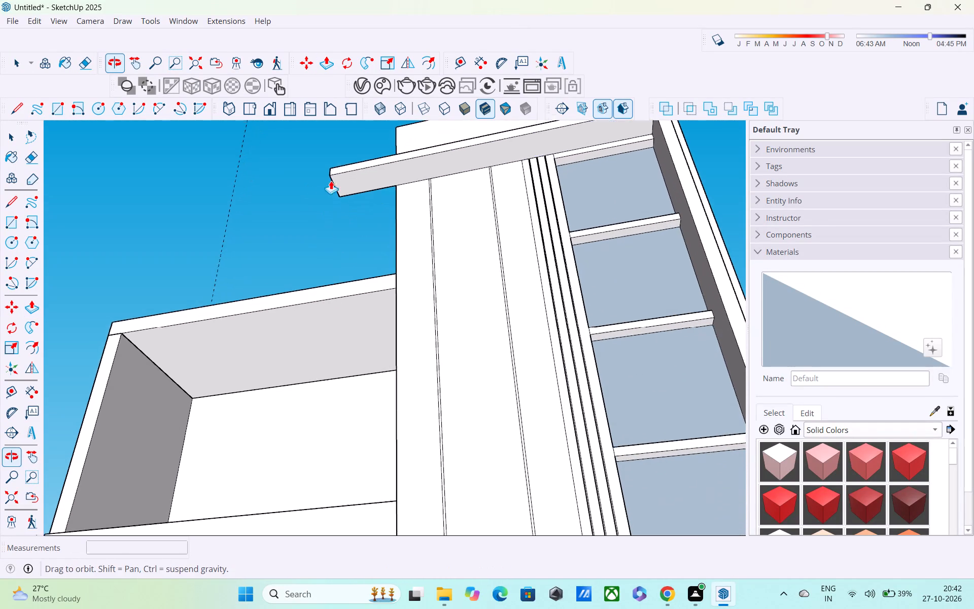
{"action": "middle_click_drag", "start_coordinate": [331, 181], "coordinate": [325, 190], "text": "shift"}
{"action": "scroll", "coordinate": [336, 179], "scroll_direction": "down", "scroll_amount": 4}
{"action": "key", "text": "space"}
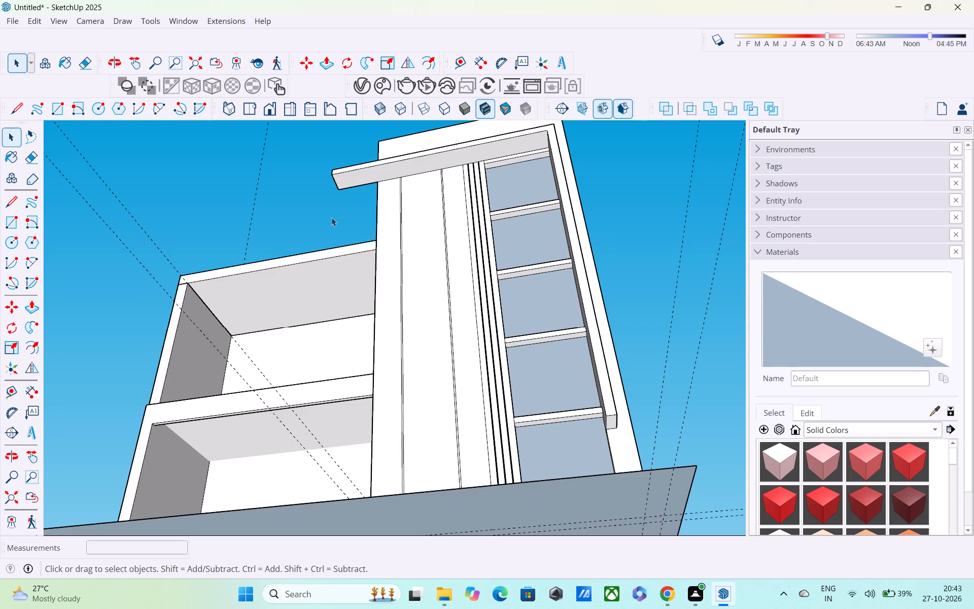
{"action": "scroll", "coordinate": [308, 314], "scroll_direction": "down", "scroll_amount": 3}
{"action": "middle_click_drag", "start_coordinate": [308, 314], "coordinate": [272, 296], "text": "shift"}
{"action": "middle_click_drag", "start_coordinate": [266, 274], "coordinate": [321, 363]}
{"action": "scroll", "coordinate": [355, 301], "scroll_direction": "up", "scroll_amount": 4}
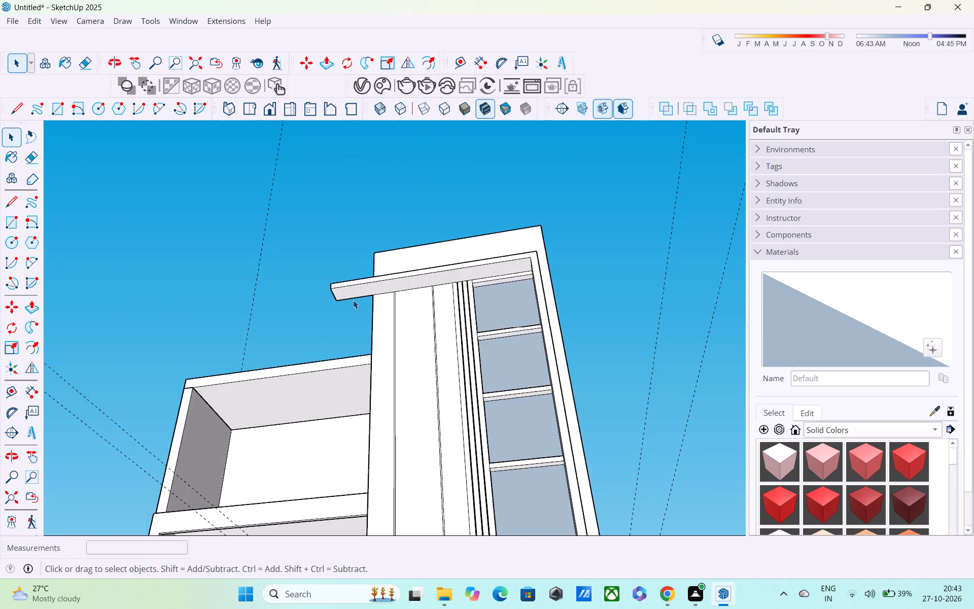
{"action": "scroll", "coordinate": [347, 295], "scroll_direction": "up", "scroll_amount": 4}
{"action": "middle_click_drag", "start_coordinate": [331, 302], "coordinate": [308, 211]}
{"action": "scroll", "coordinate": [308, 211], "scroll_direction": "up", "scroll_amount": 2}
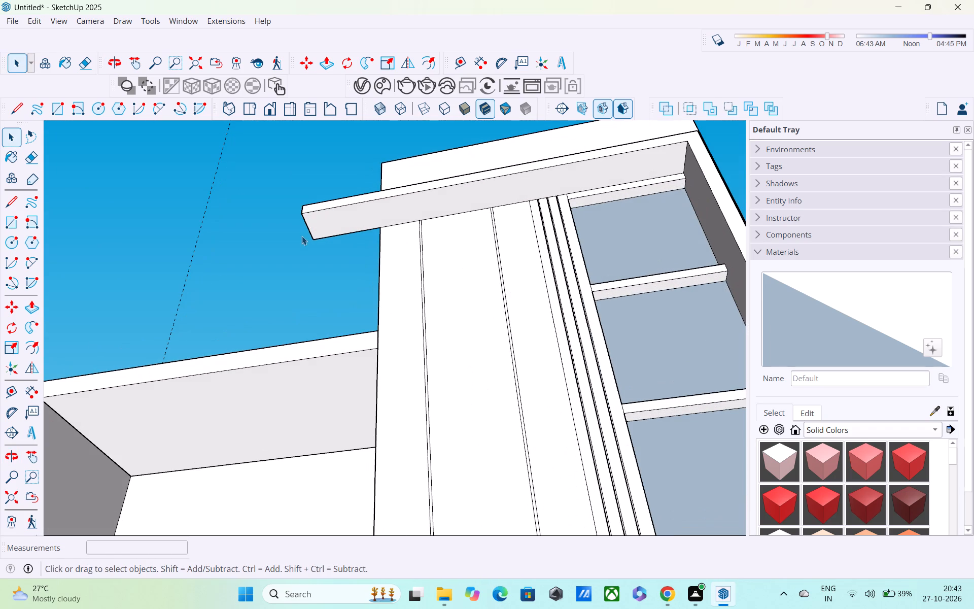
{"action": "scroll", "coordinate": [308, 208], "scroll_direction": "down", "scroll_amount": 4}
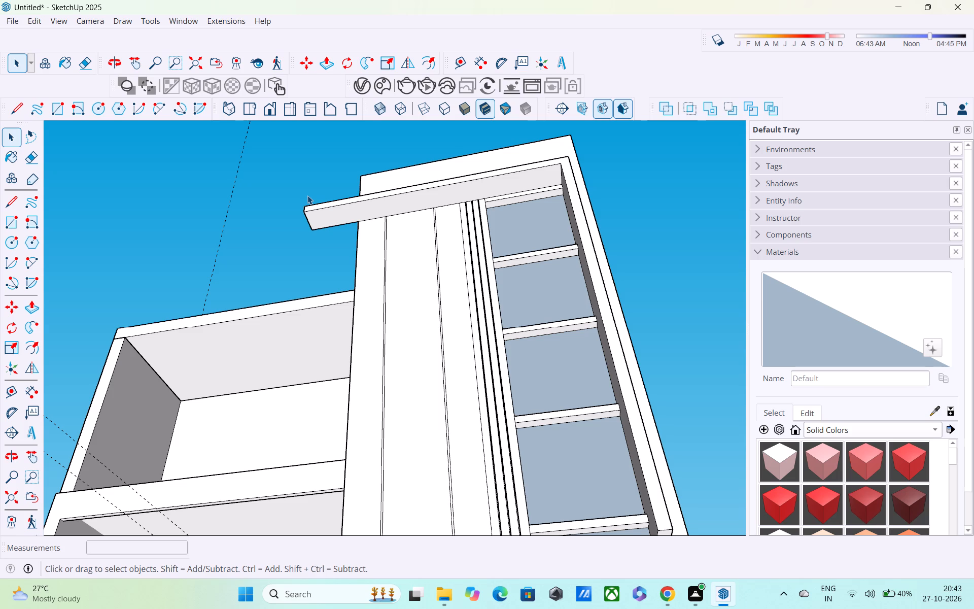
{"action": "middle_click_drag", "start_coordinate": [321, 246], "coordinate": [314, 198]}
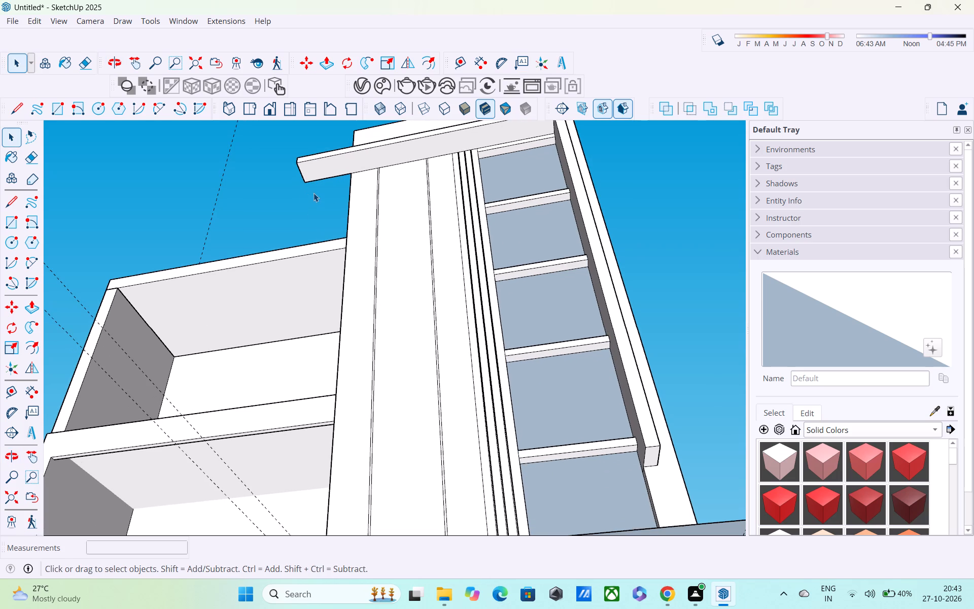
{"action": "middle_click_drag", "start_coordinate": [307, 176], "coordinate": [300, 144], "text": "shift"}
{"action": "middle_click_drag", "start_coordinate": [300, 144], "coordinate": [374, 259]}
{"action": "scroll", "coordinate": [373, 218], "scroll_direction": "up", "scroll_amount": 3}
{"action": "middle_click_drag", "start_coordinate": [367, 213], "coordinate": [346, 196]}
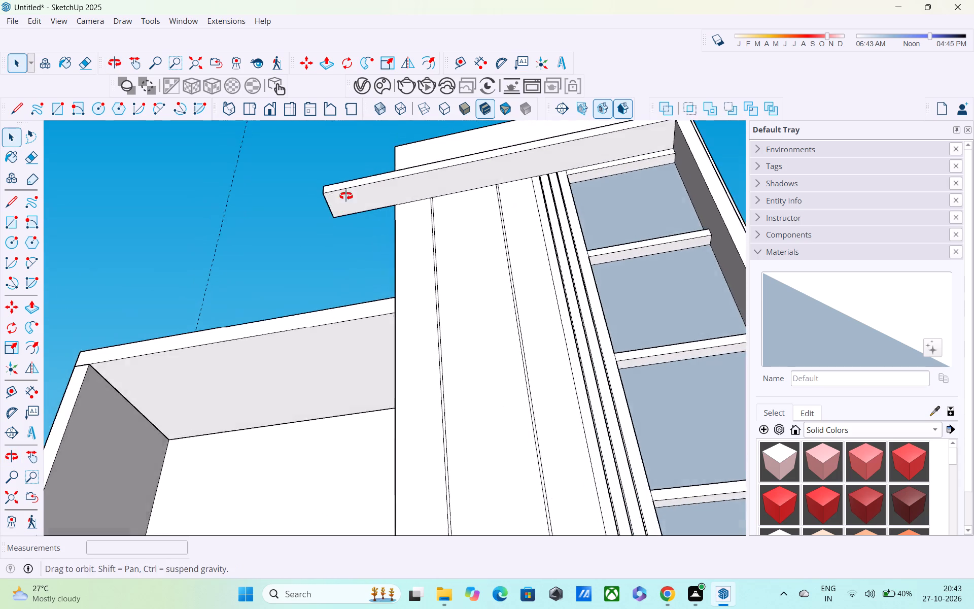
{"action": "middle_click_drag", "start_coordinate": [346, 196], "coordinate": [332, 170]}
{"action": "scroll", "coordinate": [336, 182], "scroll_direction": "up", "scroll_amount": 5}
{"action": "middle_click_drag", "start_coordinate": [340, 212], "coordinate": [555, 375]}
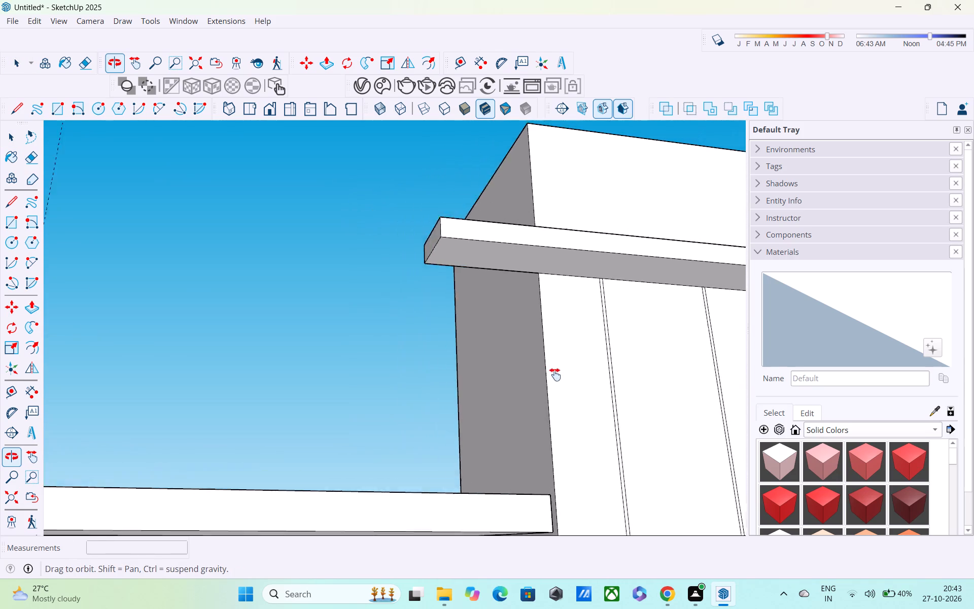
{"action": "middle_click_drag", "start_coordinate": [555, 375], "coordinate": [286, 202]}
{"action": "scroll", "coordinate": [284, 200], "scroll_direction": "up", "scroll_amount": 1}
{"action": "scroll", "coordinate": [273, 185], "scroll_direction": "down", "scroll_amount": 5}
{"action": "middle_click_drag", "start_coordinate": [271, 185], "coordinate": [499, 318]}
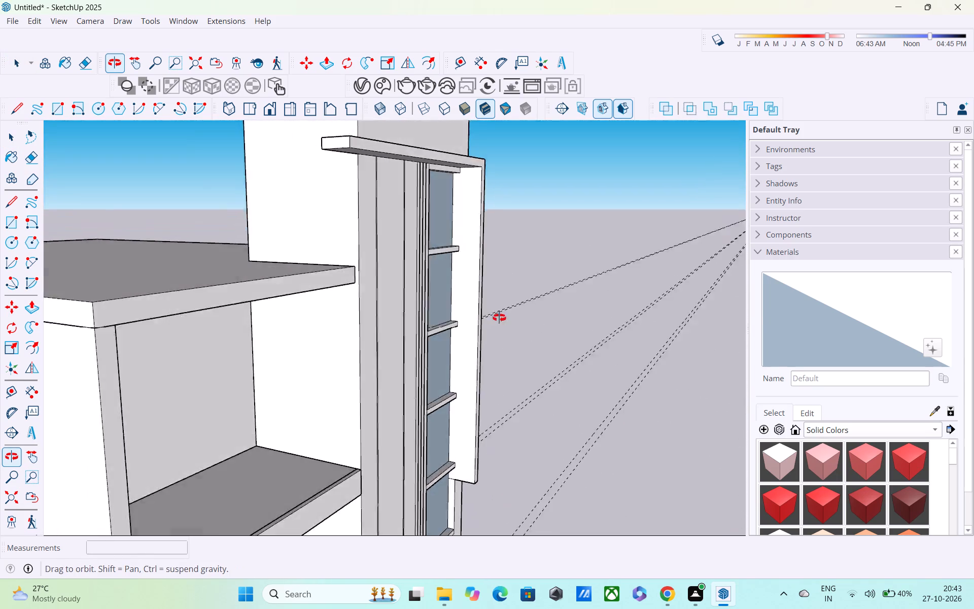
{"action": "middle_click_drag", "start_coordinate": [499, 318], "coordinate": [594, 373]}
{"action": "scroll", "coordinate": [593, 372], "scroll_direction": "up", "scroll_amount": 1}
{"action": "middle_click_drag", "start_coordinate": [400, 231], "coordinate": [301, 151]}
{"action": "middle_click_drag", "start_coordinate": [301, 151], "coordinate": [357, 243], "text": "shift"}
{"action": "scroll", "coordinate": [560, 228], "scroll_direction": "up", "scroll_amount": 1}
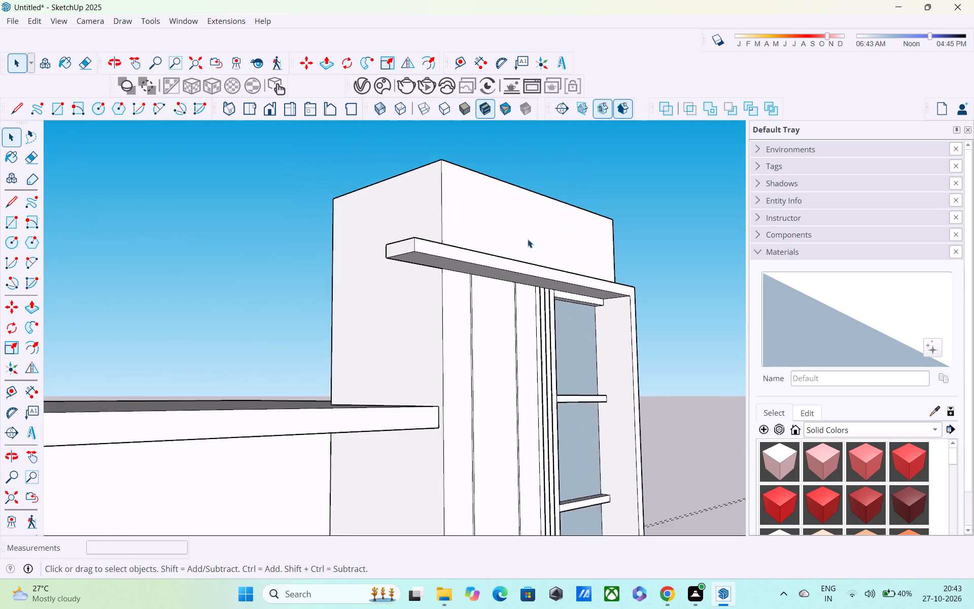
{"action": "scroll", "coordinate": [528, 239], "scroll_direction": "up", "scroll_amount": 3}
{"action": "middle_click_drag", "start_coordinate": [425, 267], "coordinate": [365, 191]}
{"action": "scroll", "coordinate": [358, 212], "scroll_direction": "up", "scroll_amount": 1}
{"action": "middle_click_drag", "start_coordinate": [358, 212], "coordinate": [436, 193], "text": "shift"}
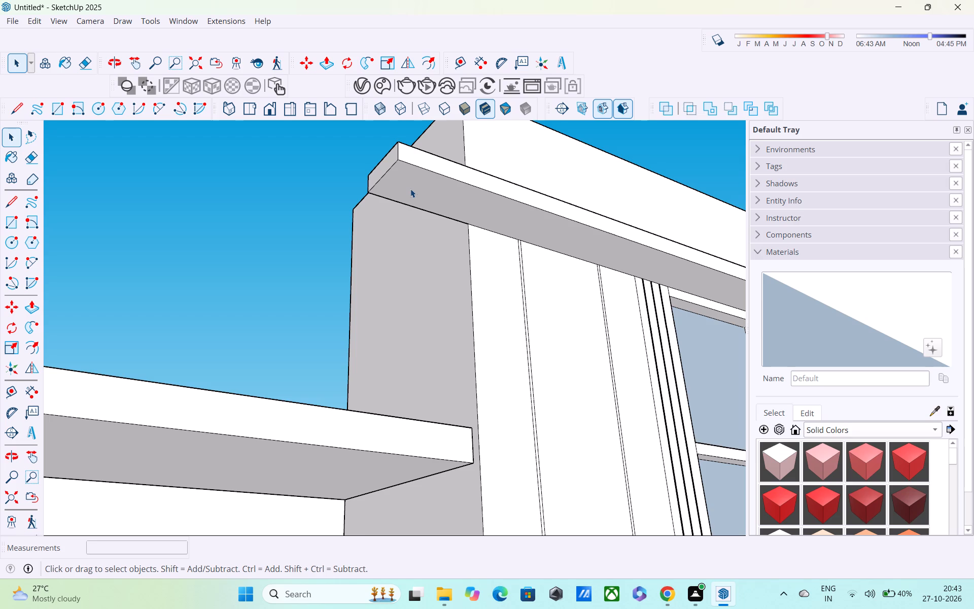
{"action": "scroll", "coordinate": [410, 189], "scroll_direction": "down", "scroll_amount": 6}
{"action": "middle_click_drag", "start_coordinate": [407, 193], "coordinate": [339, 169]}
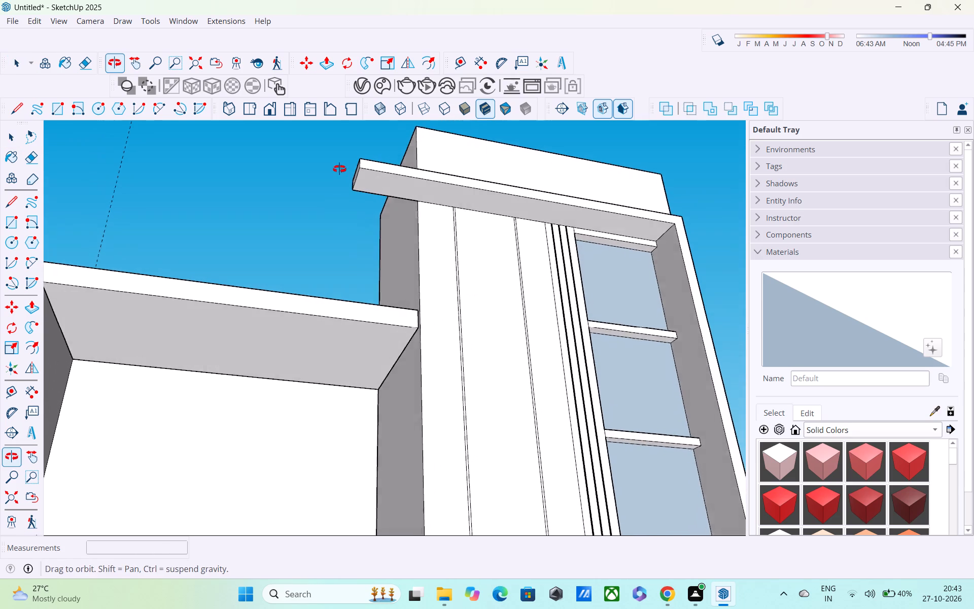
{"action": "middle_click_drag", "start_coordinate": [339, 169], "coordinate": [336, 167]}
{"action": "scroll", "coordinate": [381, 224], "scroll_direction": "up", "scroll_amount": 2}
{"action": "middle_click_drag", "start_coordinate": [422, 233], "coordinate": [451, 332], "text": "shift"}
{"action": "scroll", "coordinate": [442, 261], "scroll_direction": "up", "scroll_amount": 3}
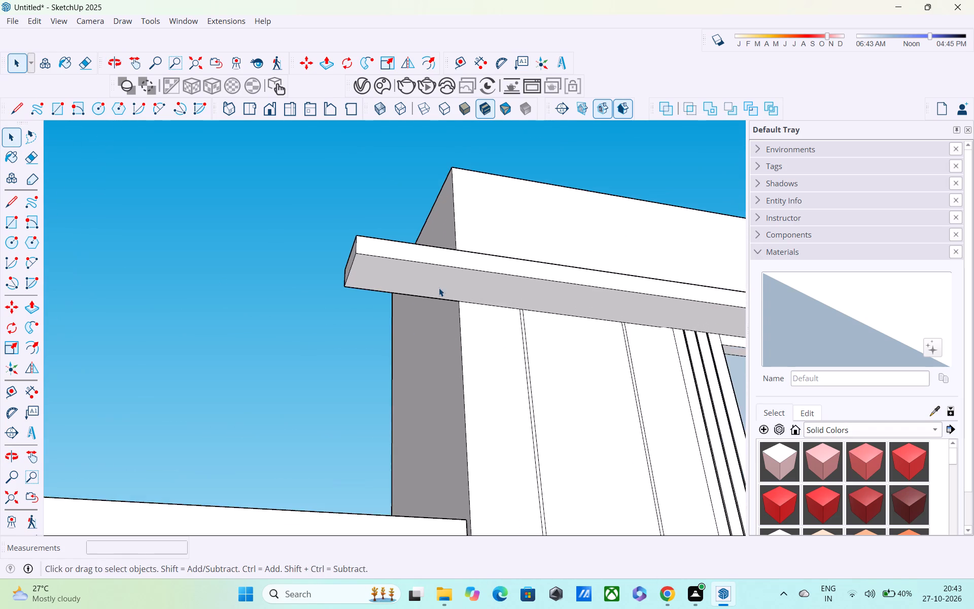
{"action": "middle_click_drag", "start_coordinate": [432, 285], "coordinate": [381, 224]}
{"action": "scroll", "coordinate": [378, 243], "scroll_direction": "up", "scroll_amount": 3}
{"action": "middle_click_drag", "start_coordinate": [366, 238], "coordinate": [338, 159]}
{"action": "scroll", "coordinate": [338, 123], "scroll_direction": "down", "scroll_amount": 3}
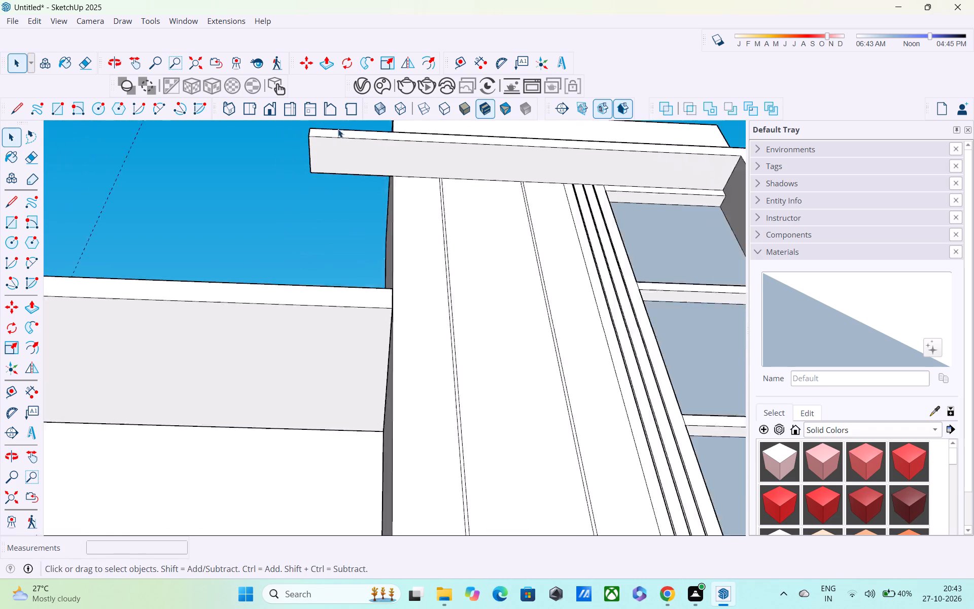
{"action": "scroll", "coordinate": [338, 129], "scroll_direction": "down", "scroll_amount": 3}
{"action": "scroll", "coordinate": [344, 169], "scroll_direction": "down", "scroll_amount": 1}
{"action": "middle_click_drag", "start_coordinate": [344, 169], "coordinate": [320, 185]}
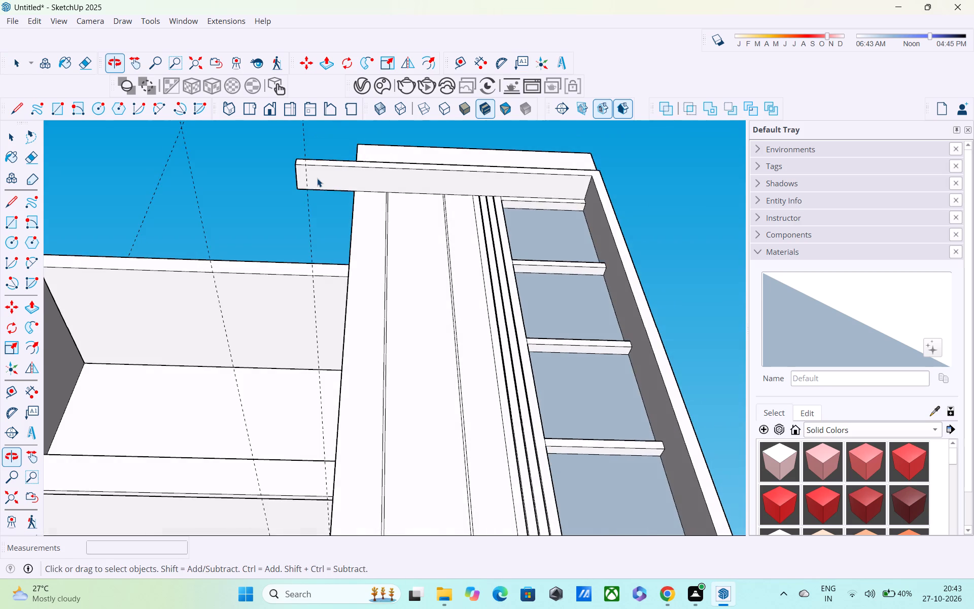
{"action": "scroll", "coordinate": [317, 178], "scroll_direction": "up", "scroll_amount": 4}
{"action": "middle_click_drag", "start_coordinate": [312, 176], "coordinate": [307, 162]}
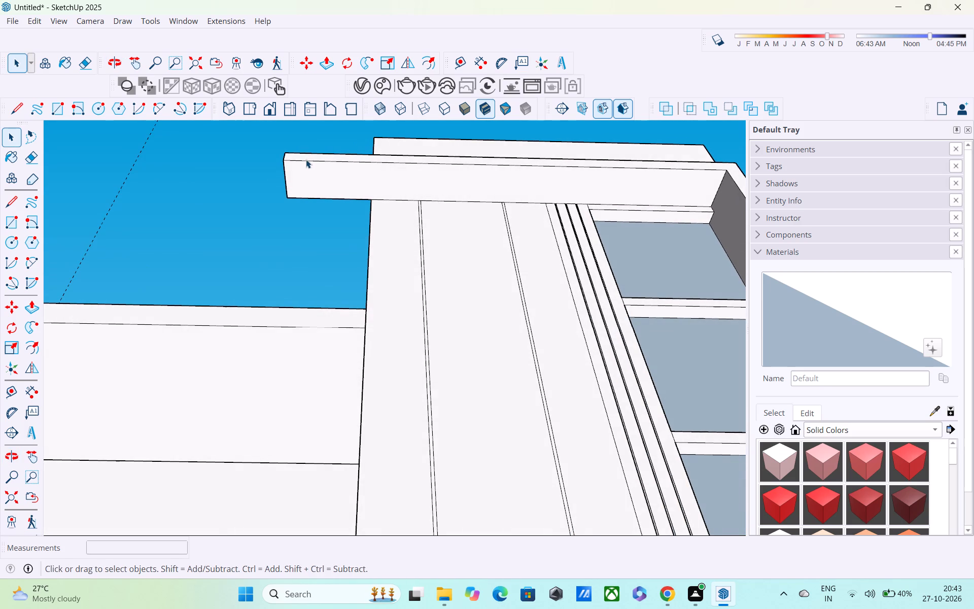
{"action": "scroll", "coordinate": [306, 159], "scroll_direction": "down", "scroll_amount": 3}
{"action": "middle_click_drag", "start_coordinate": [302, 157], "coordinate": [288, 132]}
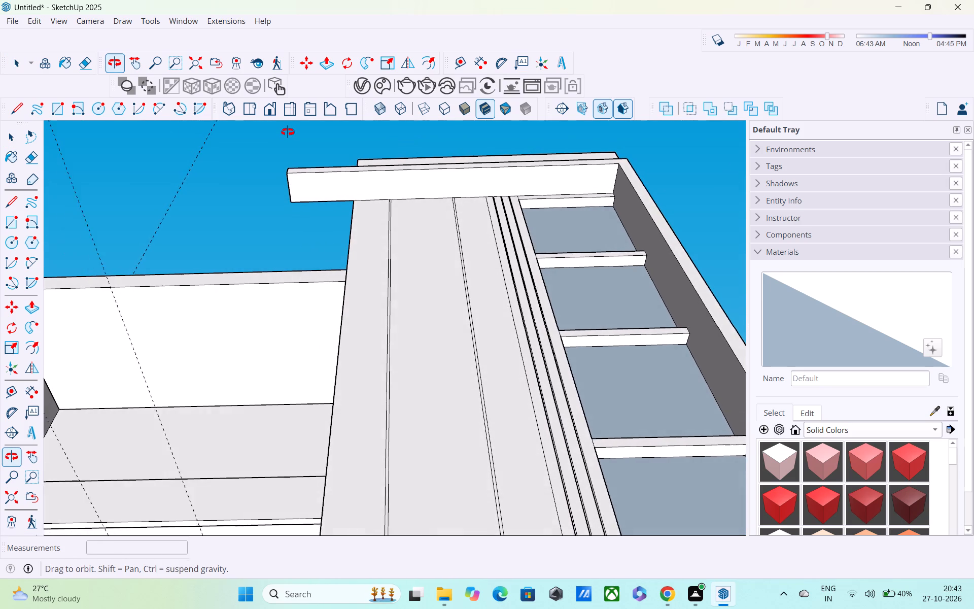
{"action": "middle_click_drag", "start_coordinate": [288, 132], "coordinate": [381, 192]}
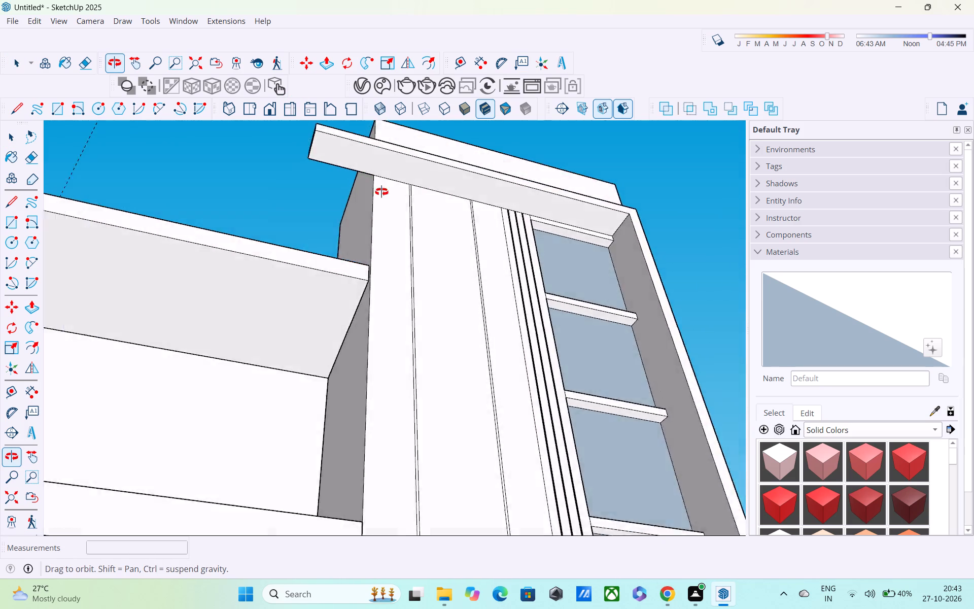
{"action": "middle_click_drag", "start_coordinate": [381, 192], "coordinate": [678, 392]}
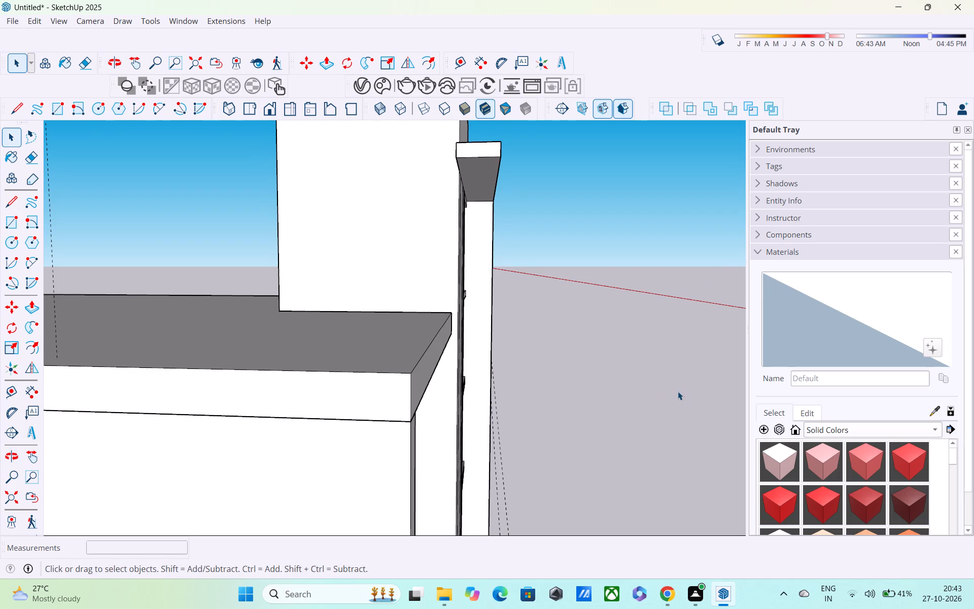
Draw a 3' vertical line up from the roof slab's front outer corner, on the side away from the tower.
{"action": "scroll", "coordinate": [583, 343], "scroll_direction": "down", "scroll_amount": 2}
{"action": "middle_click_drag", "start_coordinate": [580, 343], "coordinate": [643, 355]}
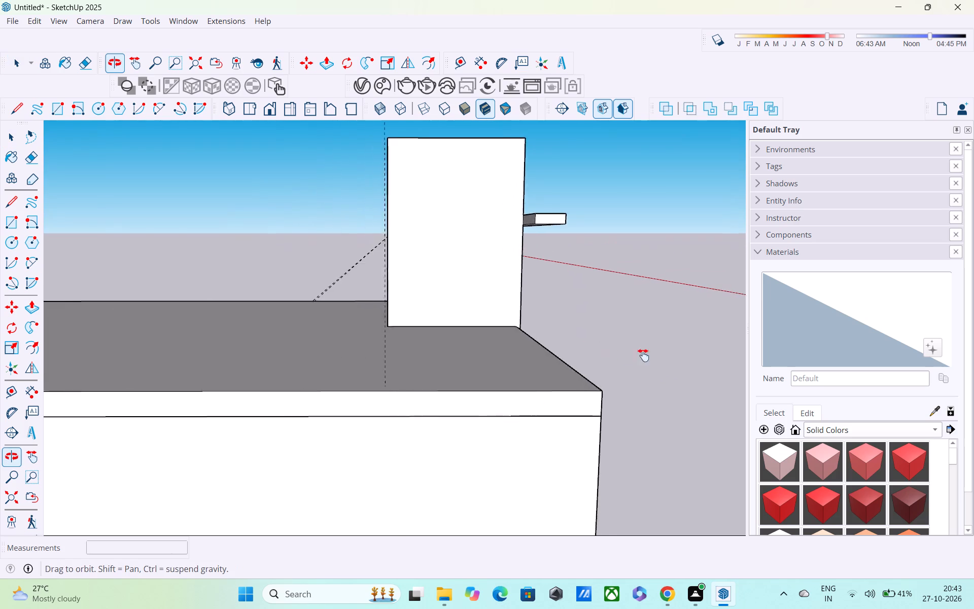
{"action": "middle_click_drag", "start_coordinate": [643, 355], "coordinate": [679, 340]}
{"action": "middle_click_drag", "start_coordinate": [627, 351], "coordinate": [600, 397]}
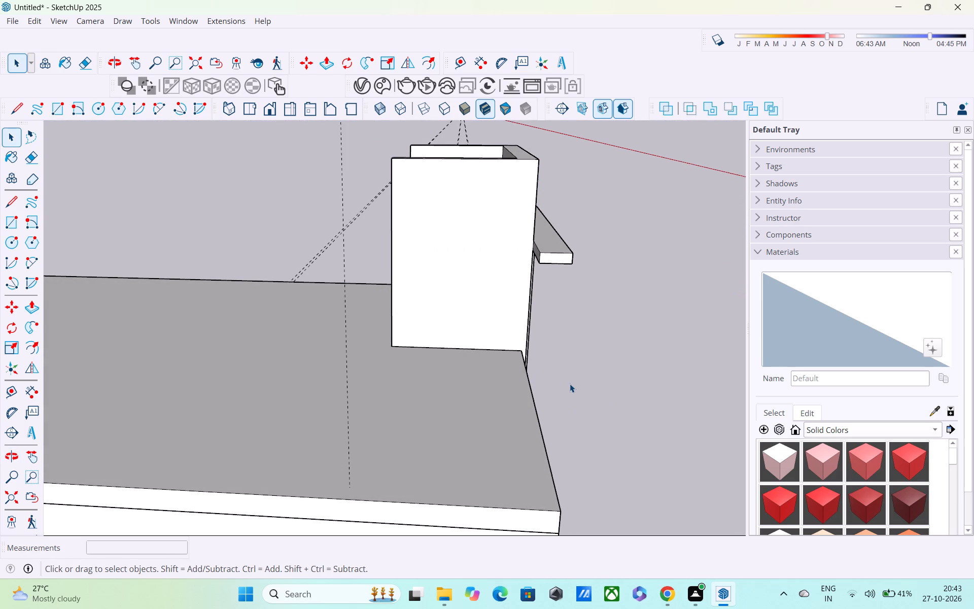
{"action": "key", "text": "l"}
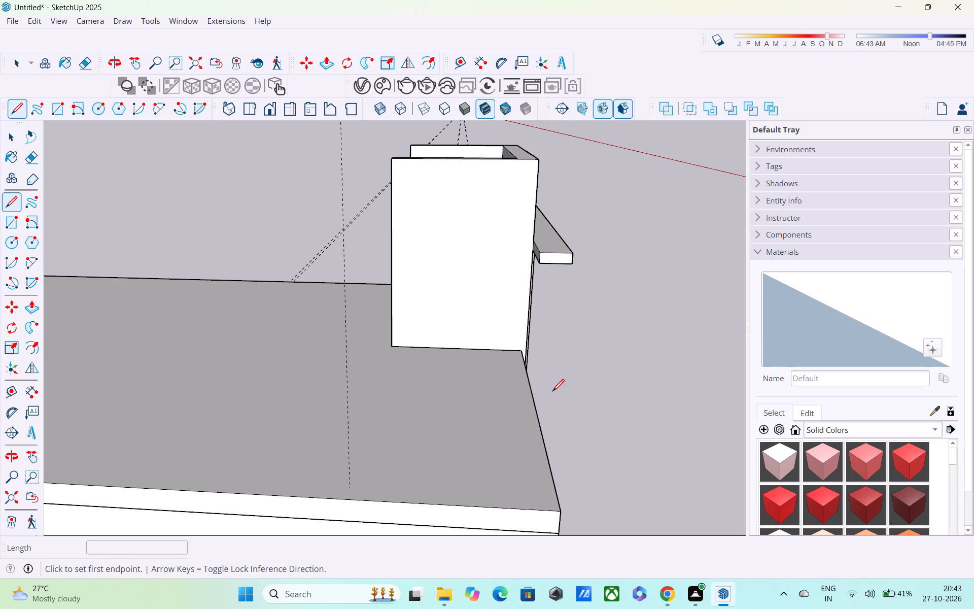
{"action": "middle_click_drag", "start_coordinate": [548, 401], "coordinate": [491, 330], "text": "shift"}
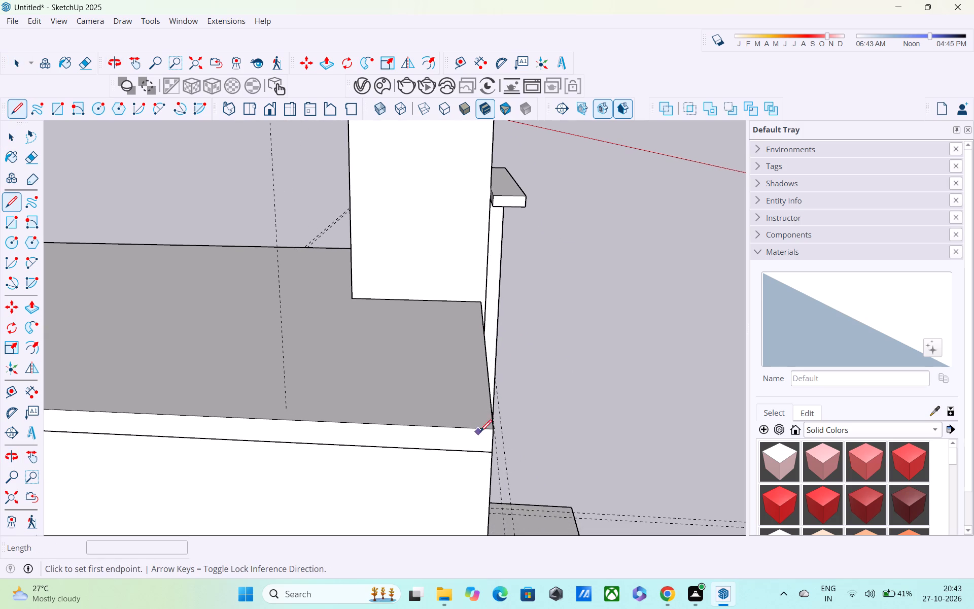
{"action": "left_click", "coordinate": [494, 431]}
{"action": "middle_click_drag", "start_coordinate": [489, 357], "coordinate": [255, 411]}
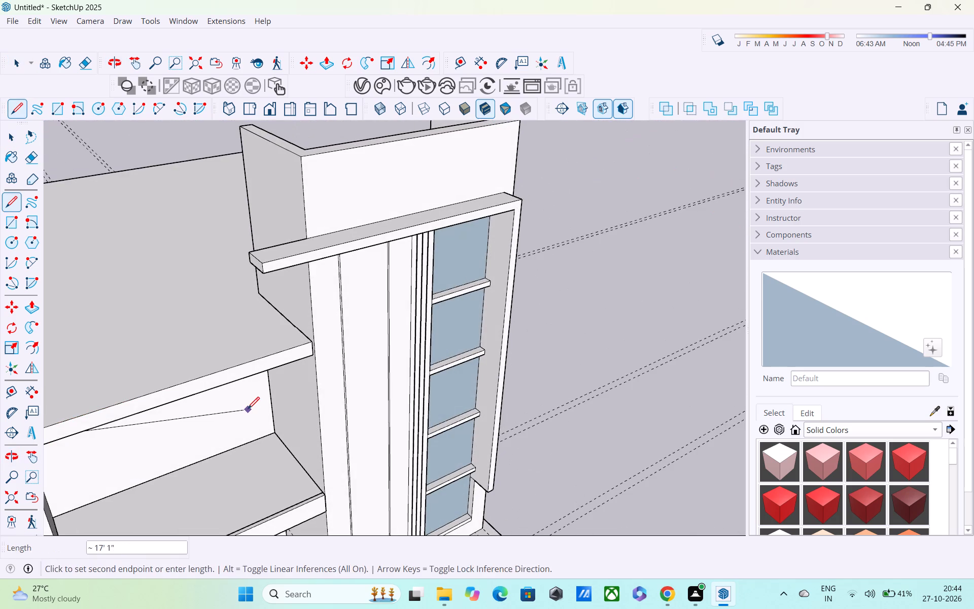
{"action": "middle_click_drag", "start_coordinate": [257, 406], "coordinate": [554, 357], "text": "shift"}
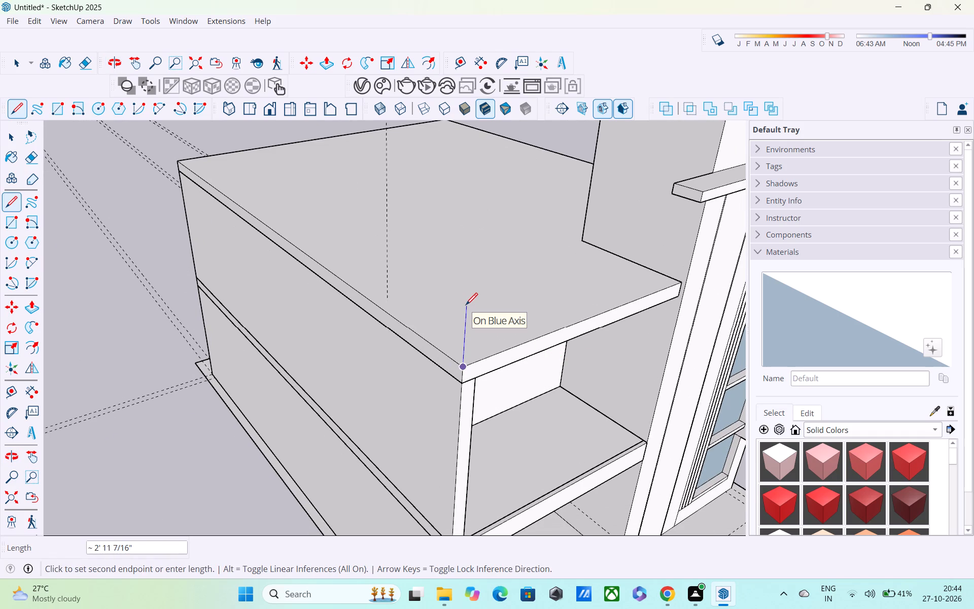
{"action": "type", "text": "3'"}
{"action": "key", "text": "Return"}
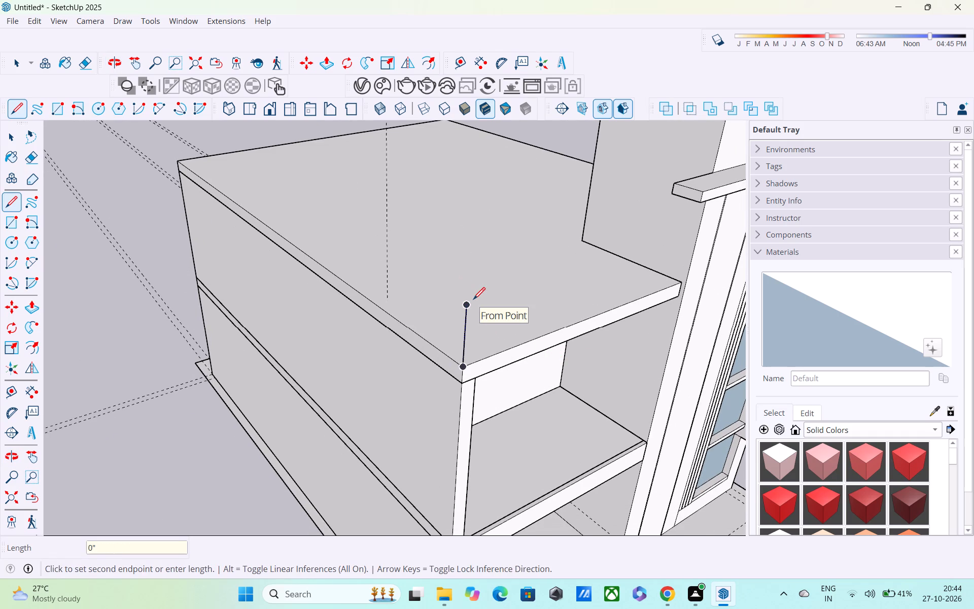
Draw a vertical rectangle about 15' by 3' along the roof slab's front edge, from the line's top to the slab corner beside the tower.
{"action": "key", "text": "r"}
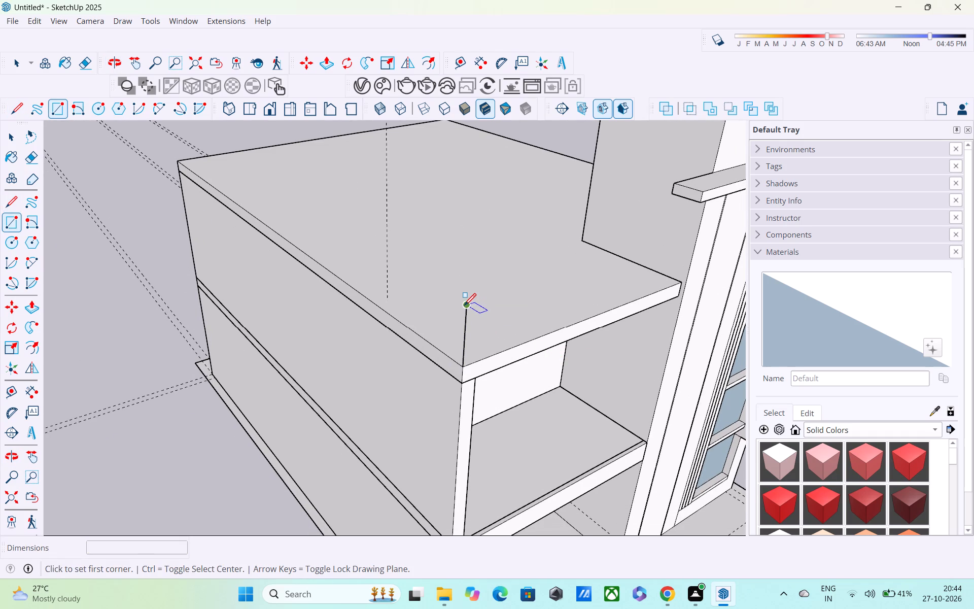
{"action": "left_click", "coordinate": [464, 306]}
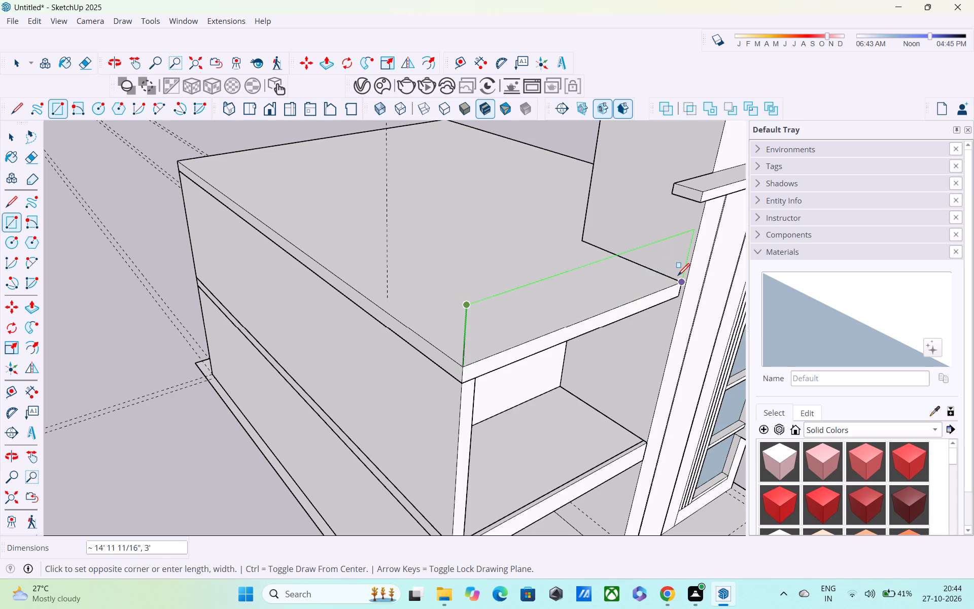
{"action": "left_click", "coordinate": [678, 277]}
{"action": "middle_click_drag", "start_coordinate": [672, 286], "coordinate": [576, 221]}
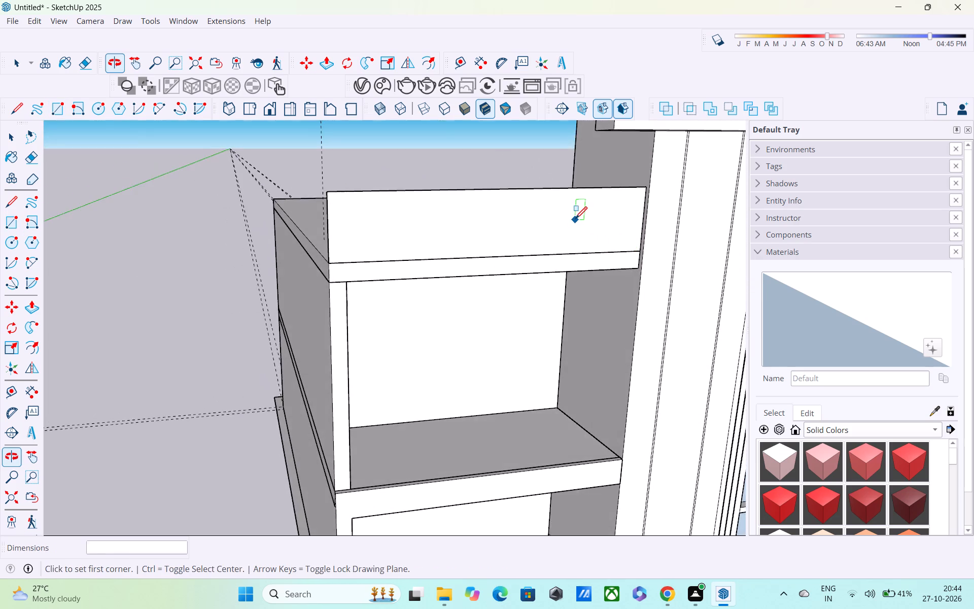
{"action": "scroll", "coordinate": [575, 219], "scroll_direction": "down", "scroll_amount": 5}
{"action": "middle_click_drag", "start_coordinate": [554, 219], "coordinate": [812, 311]}
{"action": "scroll", "coordinate": [681, 280], "scroll_direction": "up", "scroll_amount": 1}
{"action": "scroll", "coordinate": [679, 280], "scroll_direction": "down", "scroll_amount": 2}
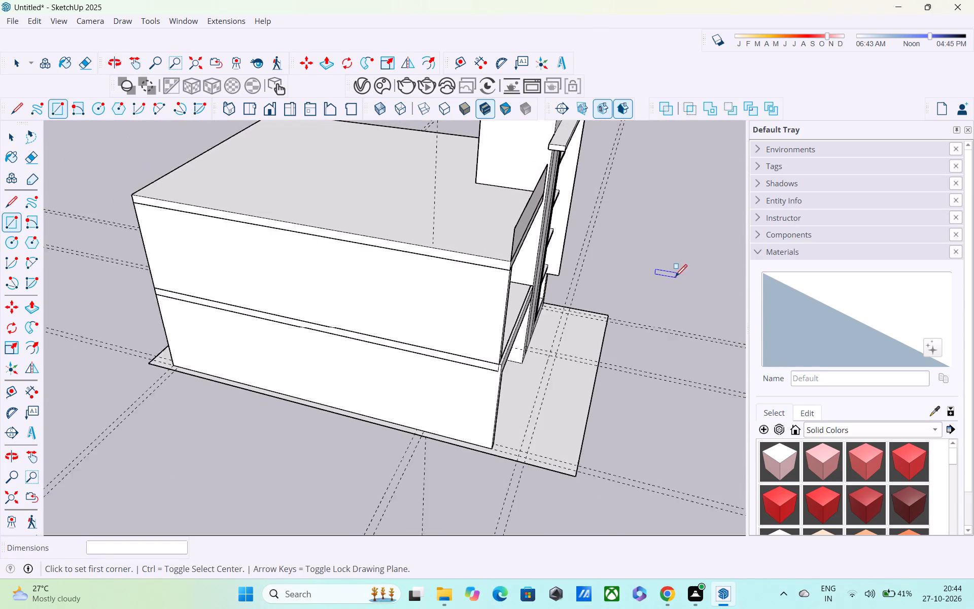
{"action": "scroll", "coordinate": [675, 278], "scroll_direction": "down", "scroll_amount": 1}
{"action": "middle_click_drag", "start_coordinate": [662, 273], "coordinate": [621, 355]}
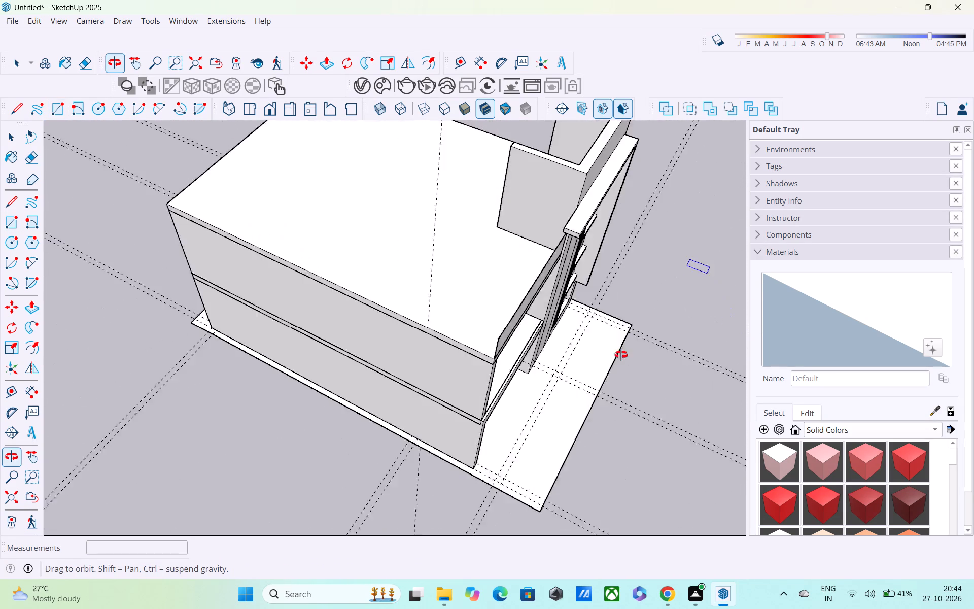
{"action": "middle_click_drag", "start_coordinate": [621, 355], "coordinate": [580, 244]}
{"action": "key", "text": "space"}
{"action": "middle_click_drag", "start_coordinate": [498, 236], "coordinate": [503, 245]}
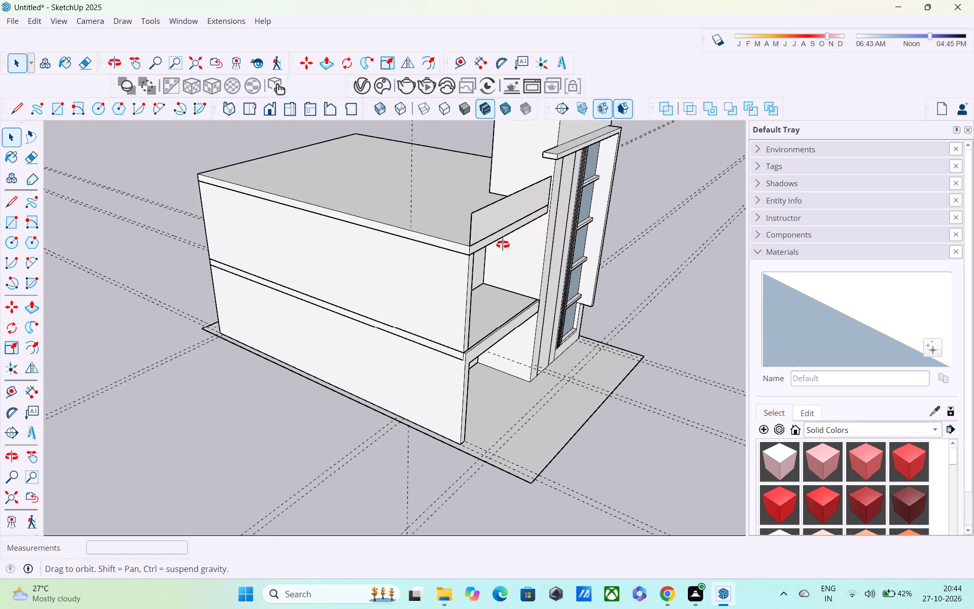
Push/Pull the parapet rectangle at the roof's front edge 3" inward over the roof slab.
{"action": "middle_click_drag", "start_coordinate": [503, 245], "coordinate": [777, 251]}
{"action": "left_click", "coordinate": [507, 175]}
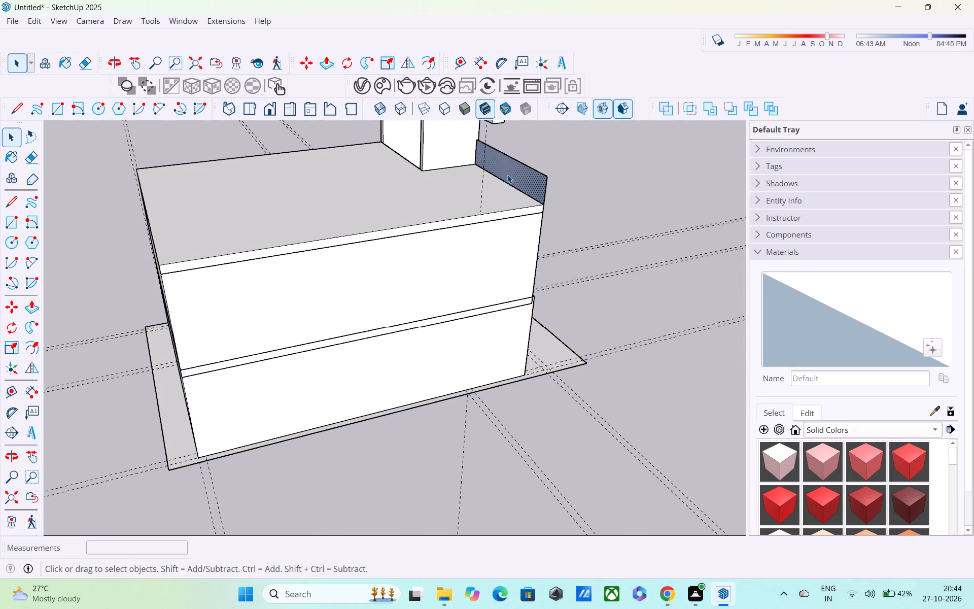
{"action": "key", "text": "p"}
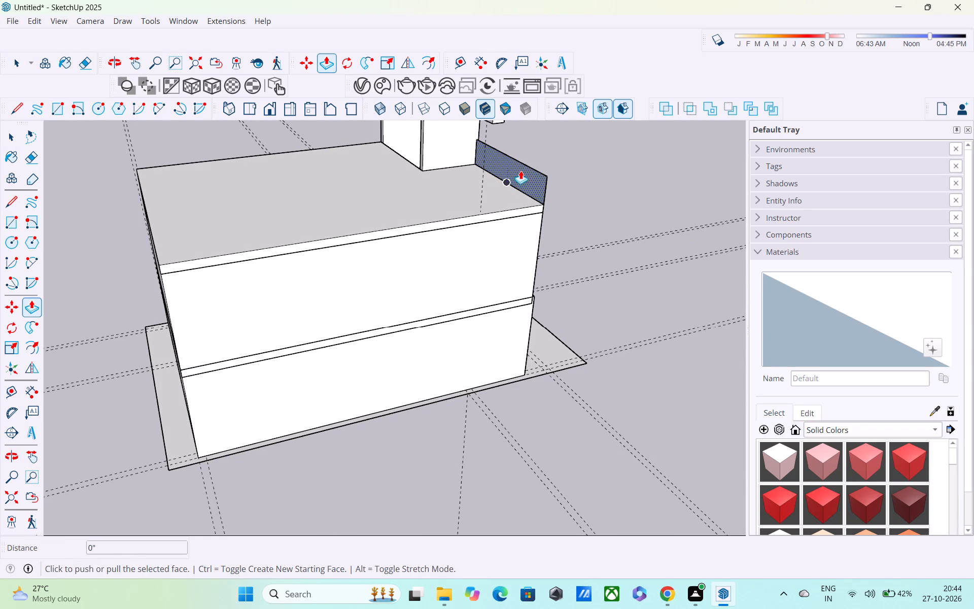
{"action": "left_click", "coordinate": [521, 173]}
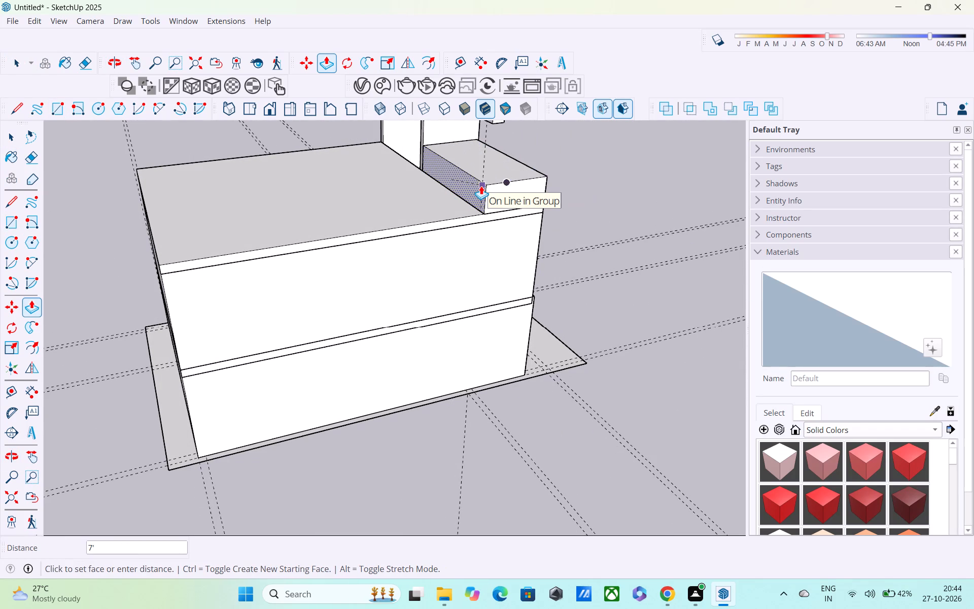
{"action": "type", "text": "3\""}
{"action": "key", "text": "Return"}
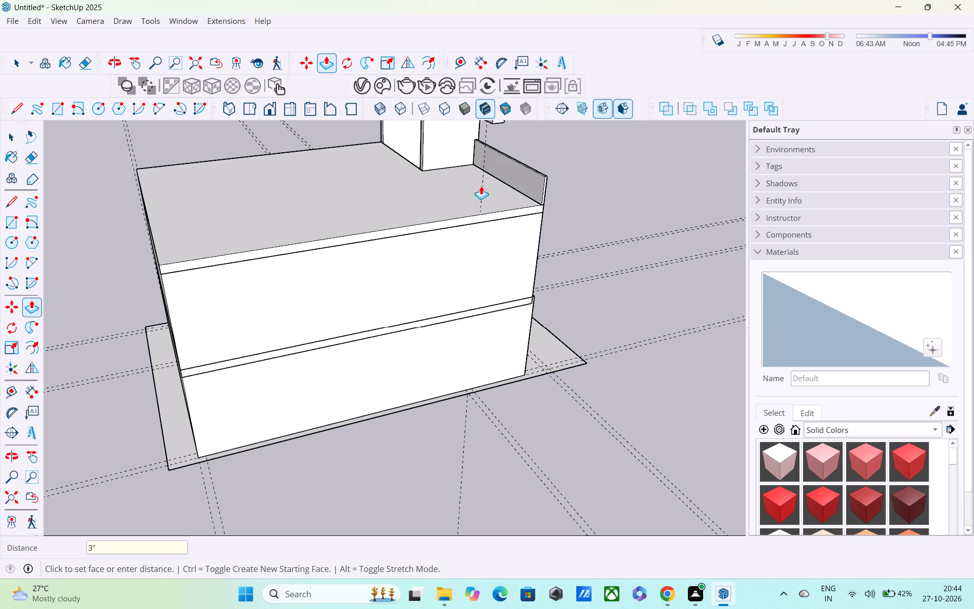
Push/Pull the parapet's inner face a further 6" inward over the roof slab.
{"action": "scroll", "coordinate": [479, 133], "scroll_direction": "up", "scroll_amount": 3}
{"action": "middle_click_drag", "start_coordinate": [497, 187], "coordinate": [281, 120]}
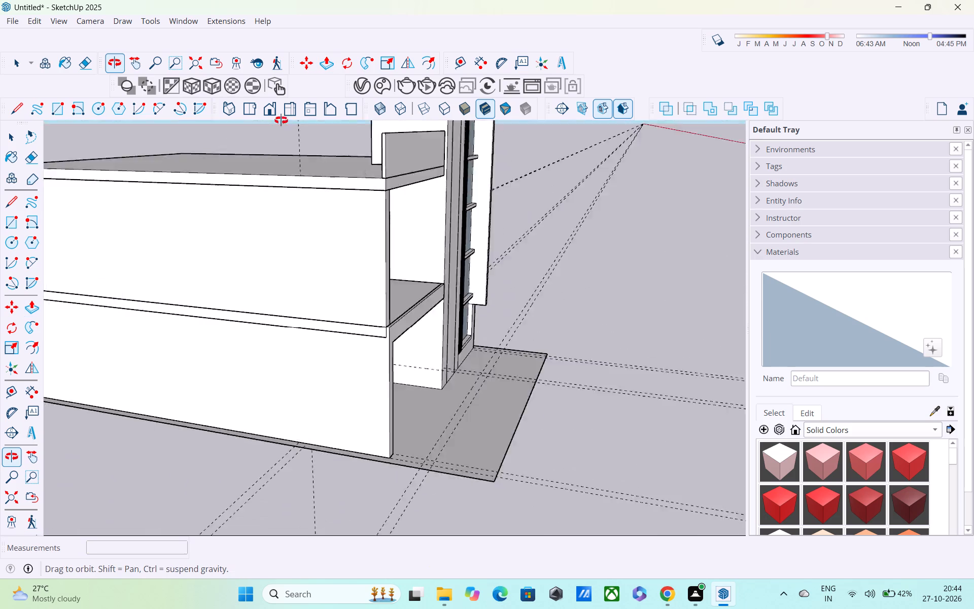
{"action": "middle_click_drag", "start_coordinate": [281, 120], "coordinate": [148, 142]}
{"action": "scroll", "coordinate": [240, 179], "scroll_direction": "up", "scroll_amount": 3}
{"action": "middle_click_drag", "start_coordinate": [242, 153], "coordinate": [592, 188]}
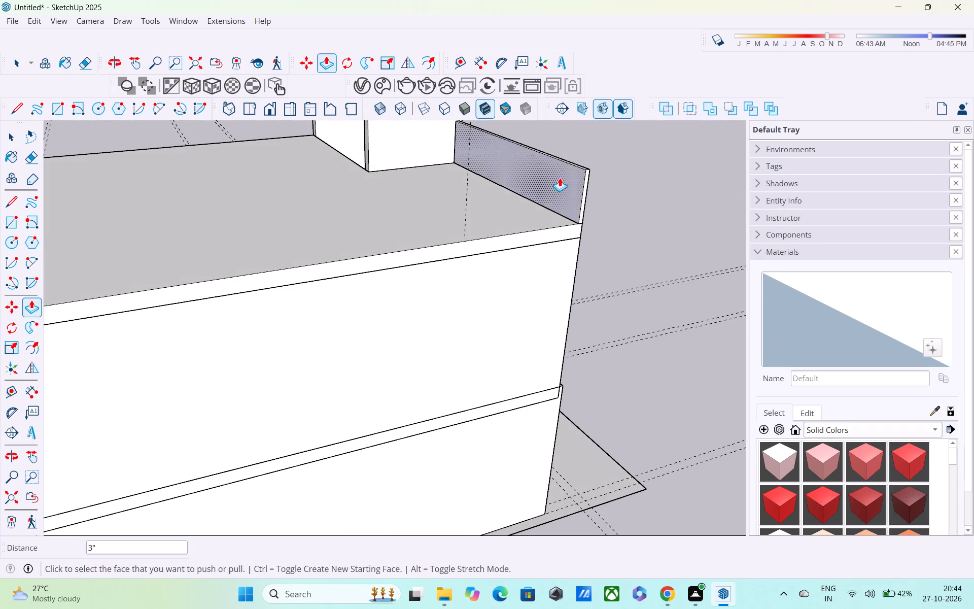
{"action": "left_click", "coordinate": [559, 177]}
{"action": "type", "text": "6\""}
{"action": "key", "text": "Return"}
Examine the thickened parapet and its junction with the roof slab and tower from the side, front and rear.
{"action": "scroll", "coordinate": [548, 182], "scroll_direction": "down", "scroll_amount": 3}
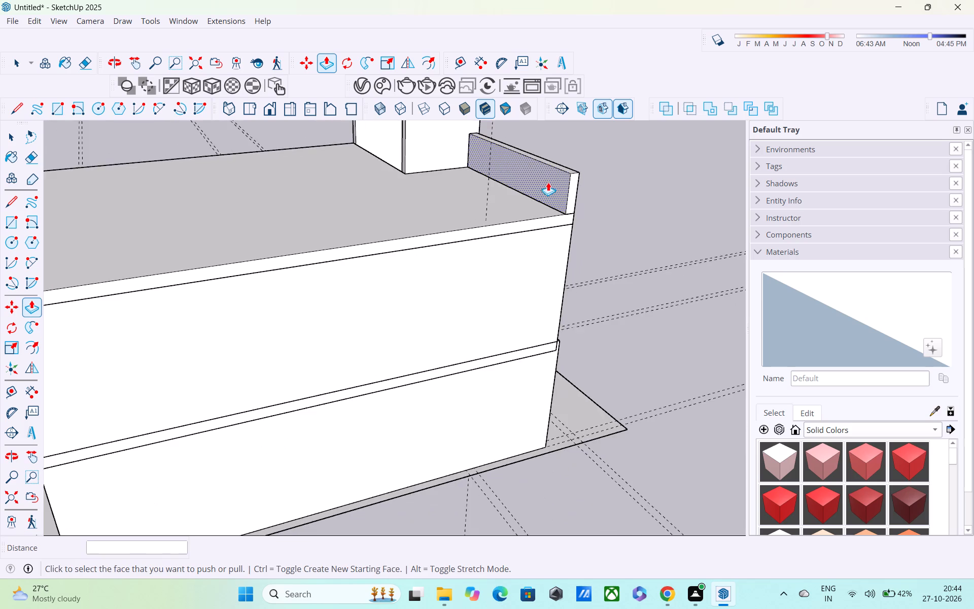
{"action": "middle_click_drag", "start_coordinate": [520, 180], "coordinate": [289, 180]}
{"action": "scroll", "coordinate": [287, 176], "scroll_direction": "down", "scroll_amount": 3}
{"action": "middle_click_drag", "start_coordinate": [292, 177], "coordinate": [427, 137]}
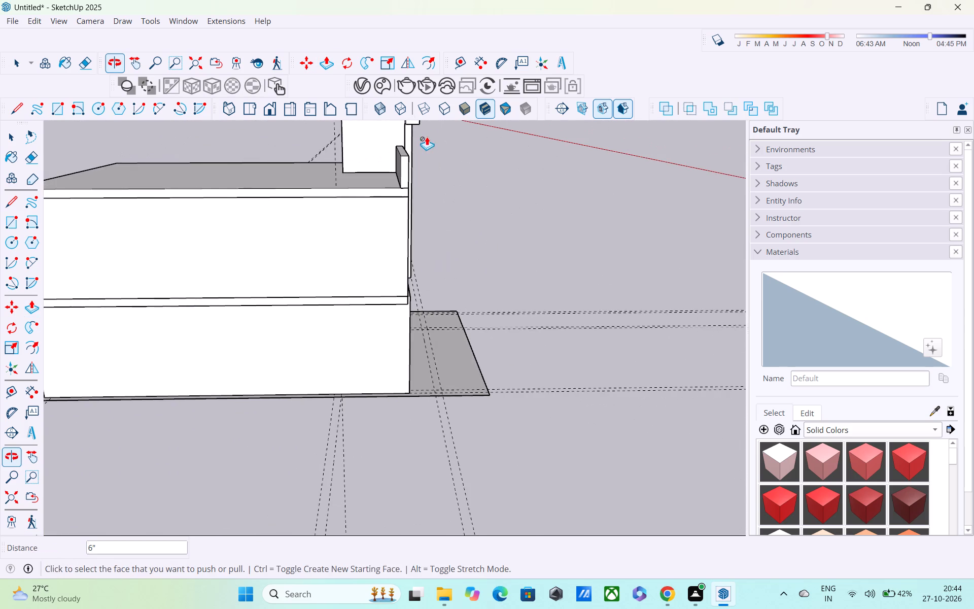
{"action": "scroll", "coordinate": [421, 151], "scroll_direction": "down", "scroll_amount": 2}
{"action": "middle_click_drag", "start_coordinate": [421, 151], "coordinate": [100, 145]}
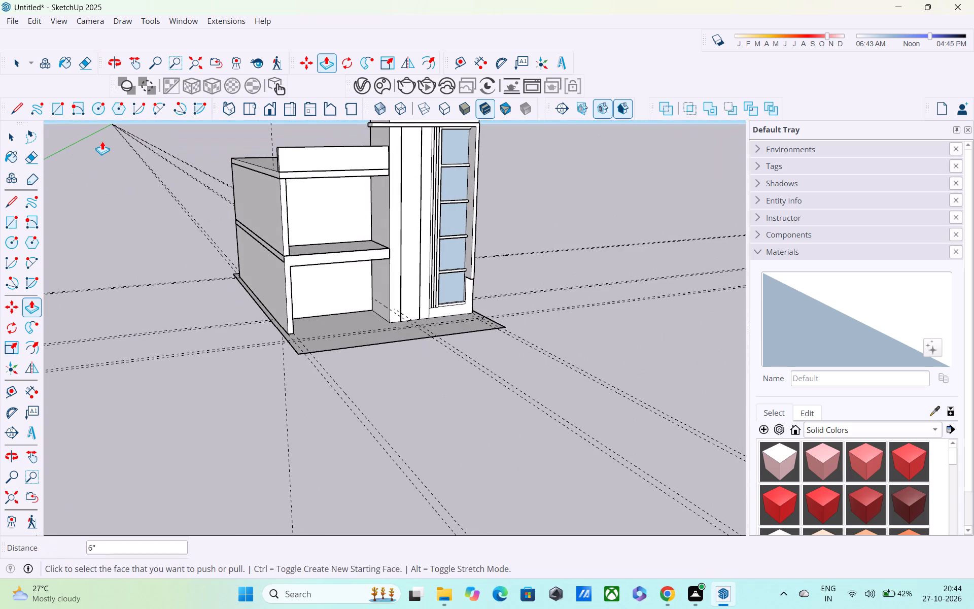
{"action": "middle_click_drag", "start_coordinate": [107, 145], "coordinate": [711, 153]}
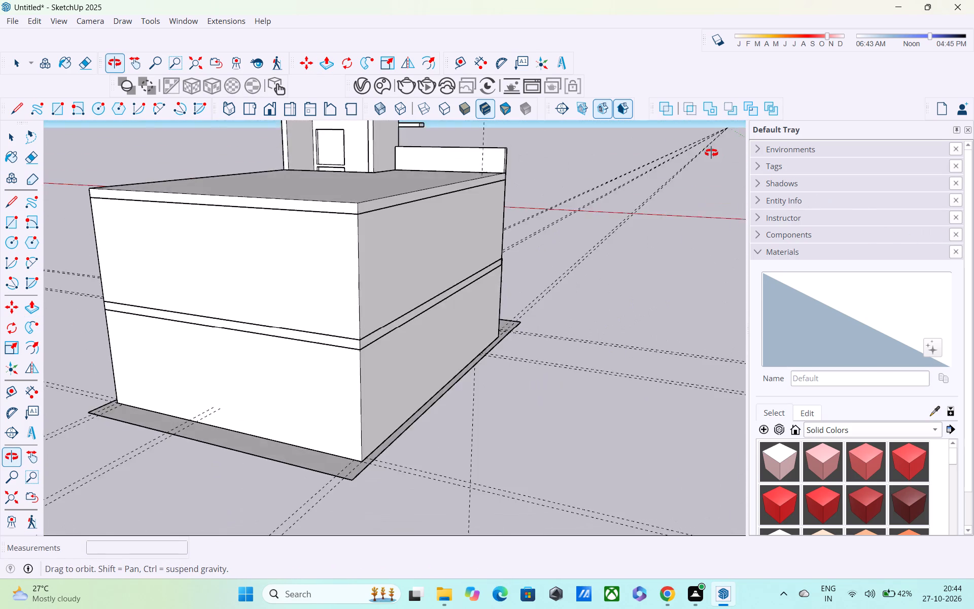
{"action": "middle_click_drag", "start_coordinate": [711, 153], "coordinate": [741, 212]}
{"action": "scroll", "coordinate": [420, 180], "scroll_direction": "up", "scroll_amount": 4}
{"action": "scroll", "coordinate": [521, 211], "scroll_direction": "up", "scroll_amount": 1}
{"action": "middle_click_drag", "start_coordinate": [523, 208], "coordinate": [569, 191]}
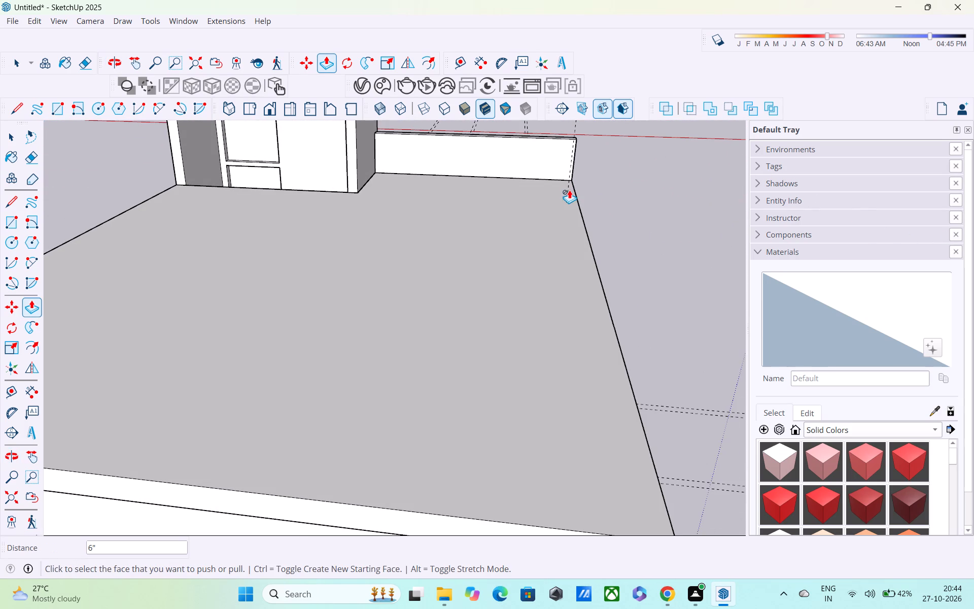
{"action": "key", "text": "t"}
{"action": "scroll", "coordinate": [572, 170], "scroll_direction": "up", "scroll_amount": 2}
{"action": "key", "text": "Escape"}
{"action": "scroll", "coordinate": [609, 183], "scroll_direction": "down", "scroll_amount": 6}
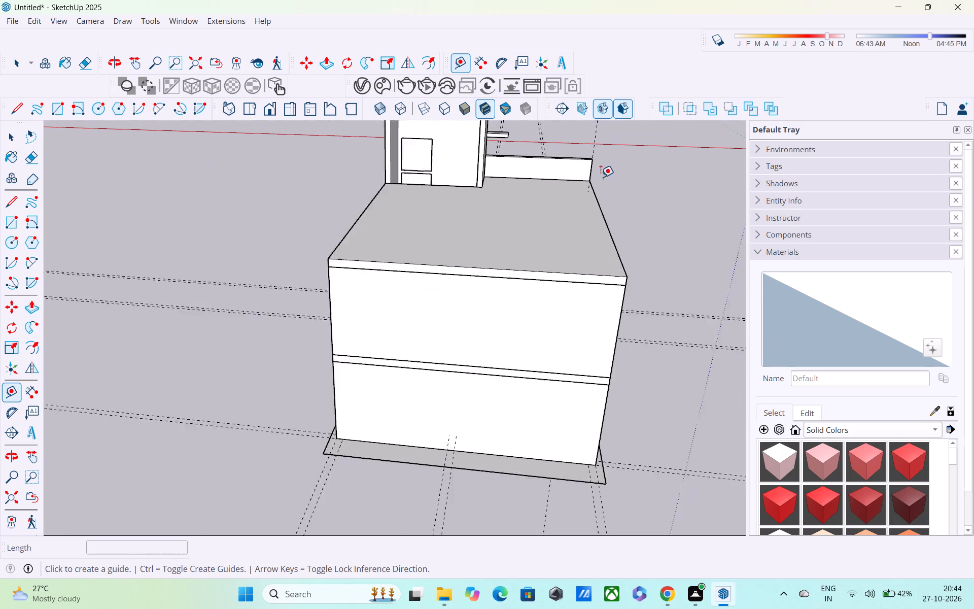
Delete the horizontal guide lines running along the house's depth and the ones crossing at its rear.
{"action": "key", "text": "space"}
{"action": "middle_click_drag", "start_coordinate": [620, 150], "coordinate": [407, 110]}
{"action": "scroll", "coordinate": [411, 111], "scroll_direction": "up", "scroll_amount": 1}
{"action": "scroll", "coordinate": [416, 130], "scroll_direction": "down", "scroll_amount": 7}
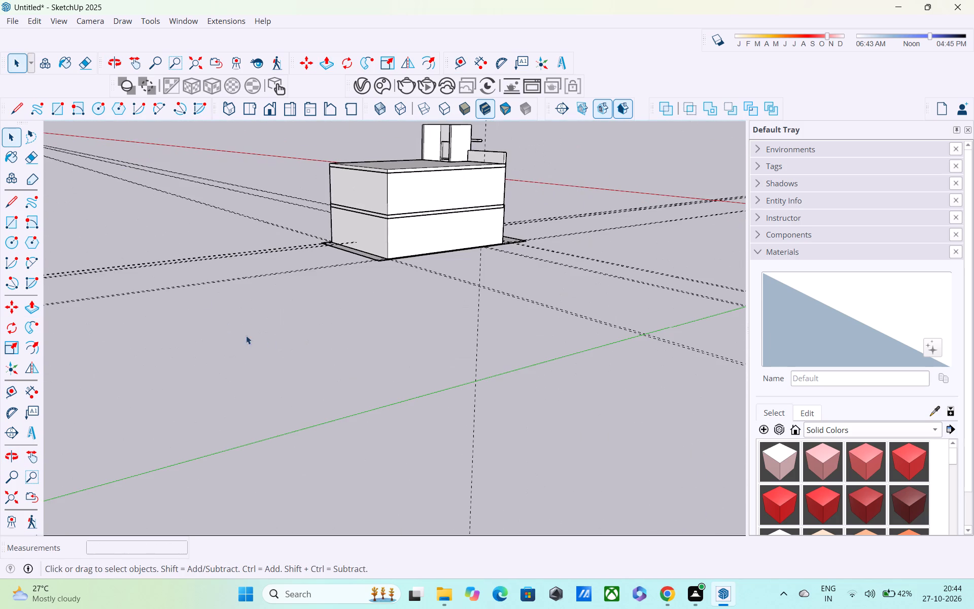
{"action": "left_click_drag", "start_coordinate": [194, 245], "coordinate": [264, 357]}
{"action": "left_click_drag", "start_coordinate": [262, 333], "coordinate": [153, 214]}
{"action": "scroll", "coordinate": [168, 223], "scroll_direction": "down", "scroll_amount": 1}
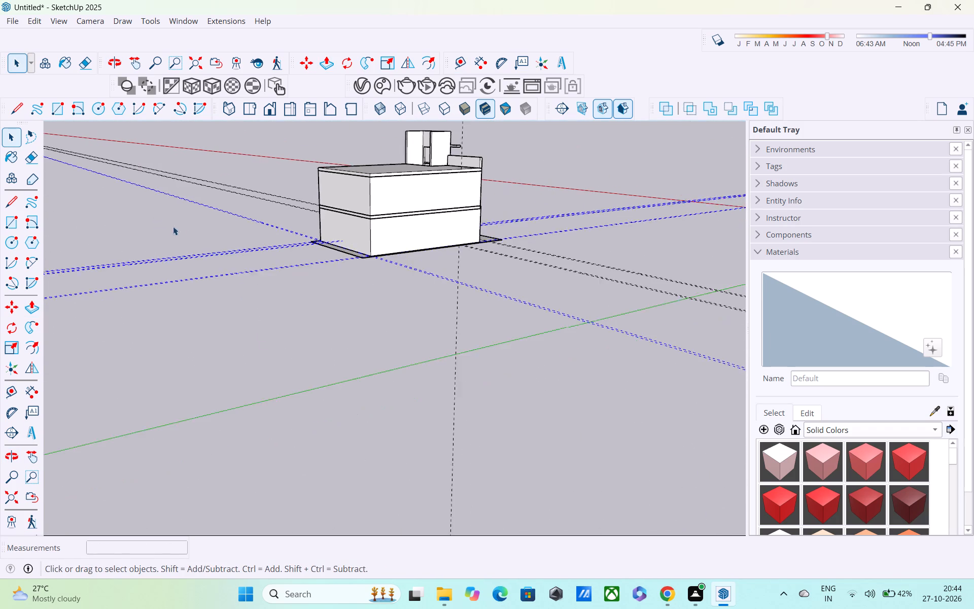
{"action": "middle_click_drag", "start_coordinate": [187, 233], "coordinate": [473, 333]}
{"action": "scroll", "coordinate": [473, 332], "scroll_direction": "up", "scroll_amount": 1}
{"action": "scroll", "coordinate": [473, 332], "scroll_direction": "down", "scroll_amount": 5}
{"action": "scroll", "coordinate": [464, 338], "scroll_direction": "up", "scroll_amount": 1}
{"action": "middle_click_drag", "start_coordinate": [510, 348], "coordinate": [673, 341]}
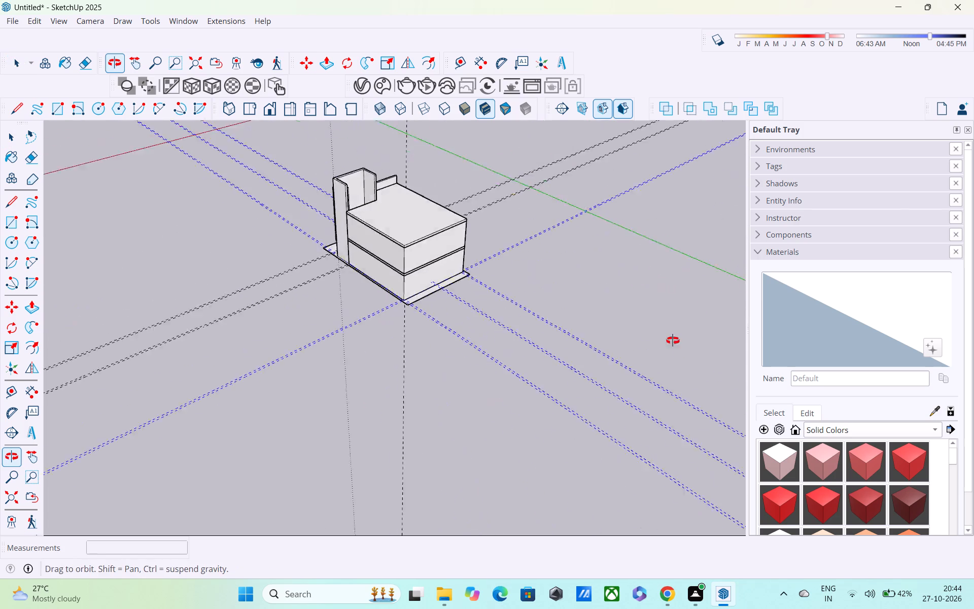
{"action": "middle_click_drag", "start_coordinate": [673, 341], "coordinate": [964, 117]}
{"action": "middle_click_drag", "start_coordinate": [558, 252], "coordinate": [720, 425]}
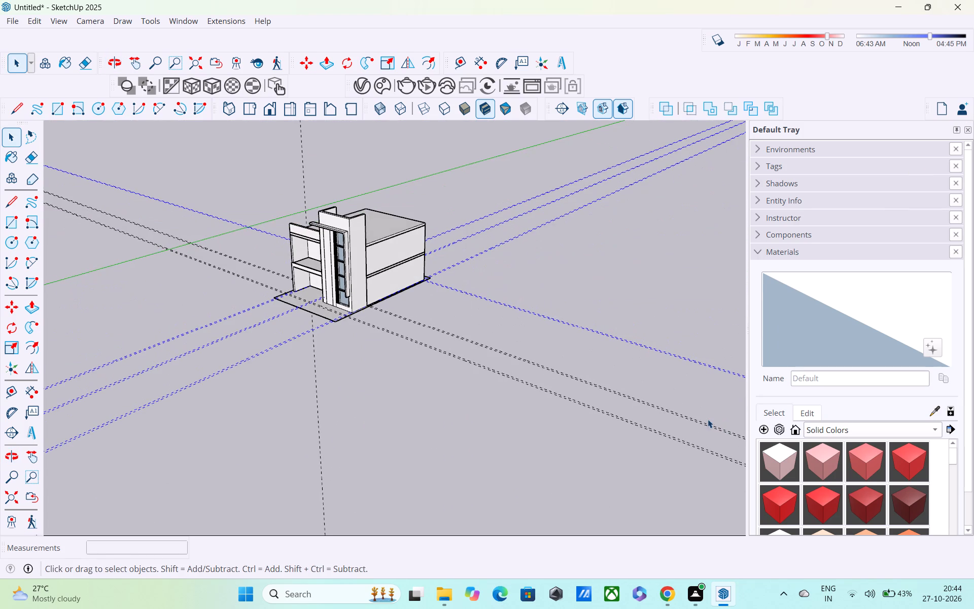
{"action": "key", "text": "Delete"}
Delete the remaining pair of horizontal guide lines crossing the front of the house.
{"action": "scroll", "coordinate": [696, 423], "scroll_direction": "down", "scroll_amount": 4}
{"action": "left_click_drag", "start_coordinate": [660, 362], "coordinate": [564, 435]}
{"action": "key", "text": "Delete"}
Examine the whole house from the front and the parapet side, including the parapet, tower and L-shaped frame.
{"action": "scroll", "coordinate": [558, 429], "scroll_direction": "down", "scroll_amount": 3}
{"action": "middle_click_drag", "start_coordinate": [278, 335], "coordinate": [626, 332]}
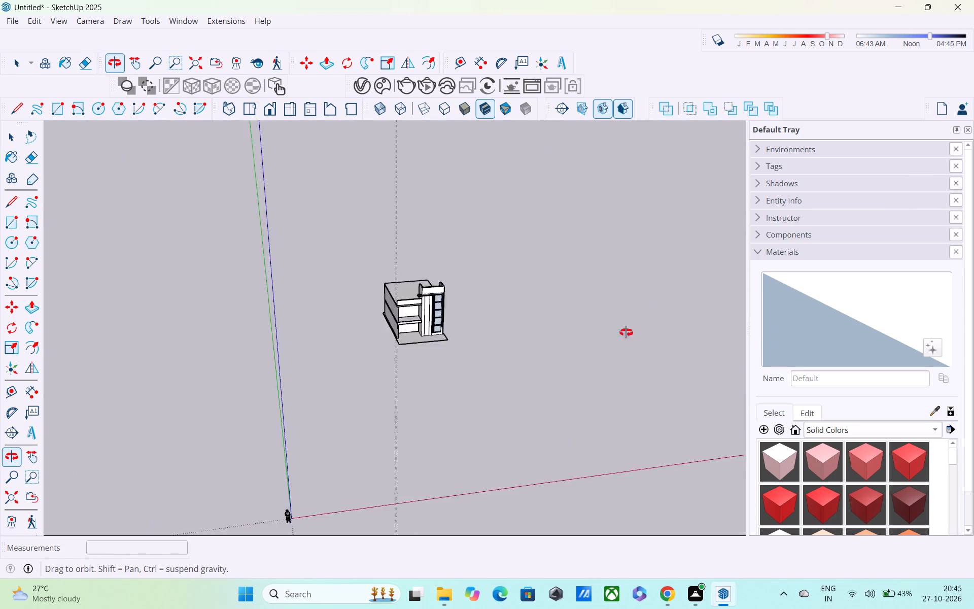
{"action": "middle_click_drag", "start_coordinate": [626, 332], "coordinate": [726, 327]}
{"action": "middle_click_drag", "start_coordinate": [392, 285], "coordinate": [354, 266]}
{"action": "scroll", "coordinate": [352, 341], "scroll_direction": "up", "scroll_amount": 5}
{"action": "scroll", "coordinate": [359, 295], "scroll_direction": "up", "scroll_amount": 10}
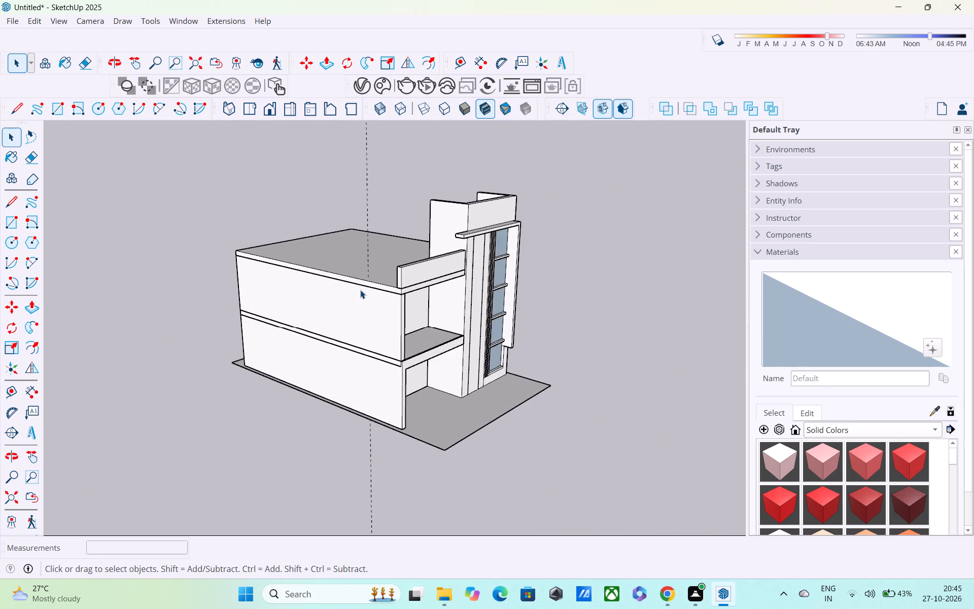
{"action": "scroll", "coordinate": [361, 289], "scroll_direction": "up", "scroll_amount": 3}
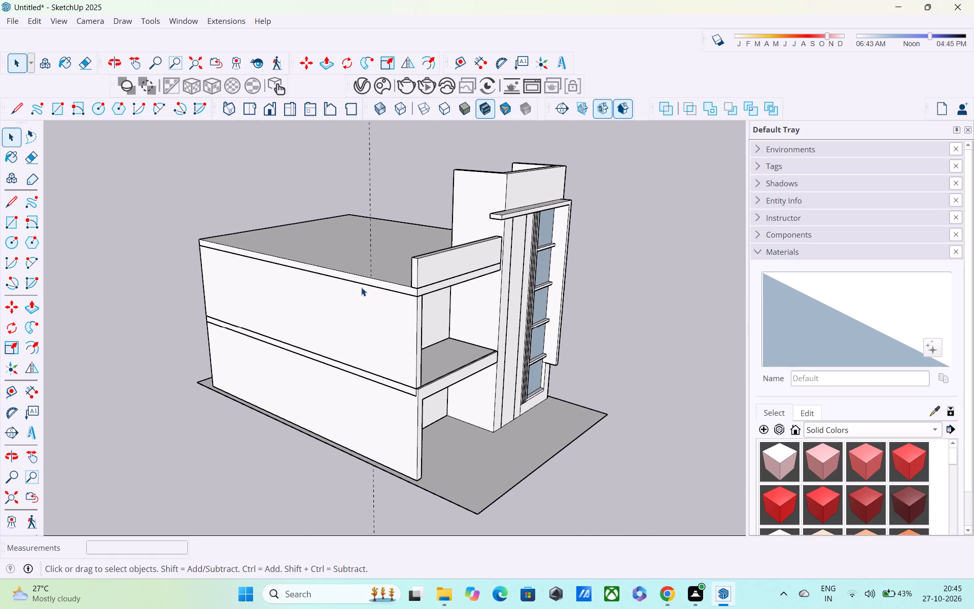
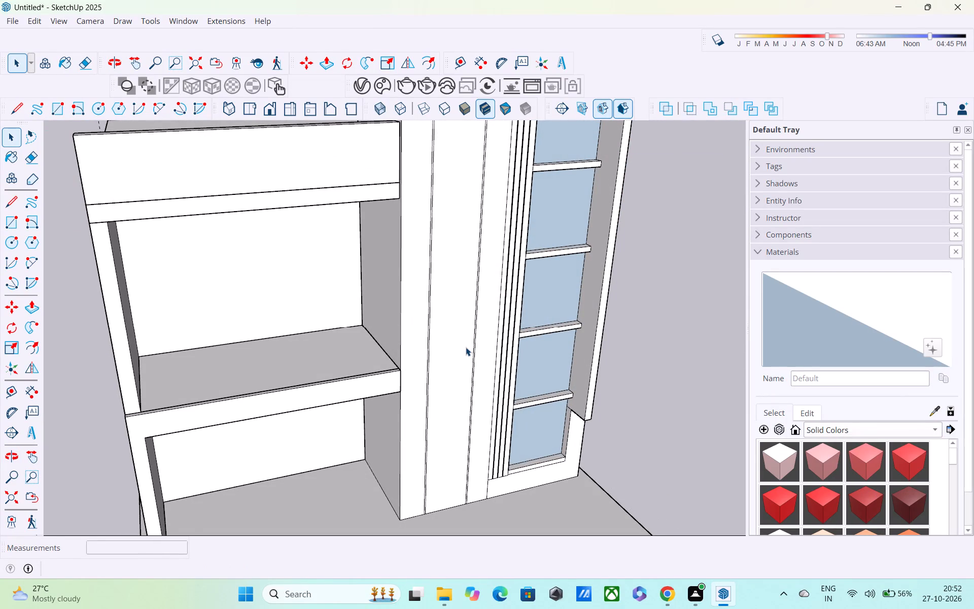
Examine the roof parapet's front face and its end away from the tower from above, the side and the front.
{"action": "scroll", "coordinate": [466, 347], "scroll_direction": "down", "scroll_amount": 1}
{"action": "middle_click_drag", "start_coordinate": [474, 353], "coordinate": [484, 466], "text": "shift"}
{"action": "middle_click_drag", "start_coordinate": [290, 277], "coordinate": [289, 274]}
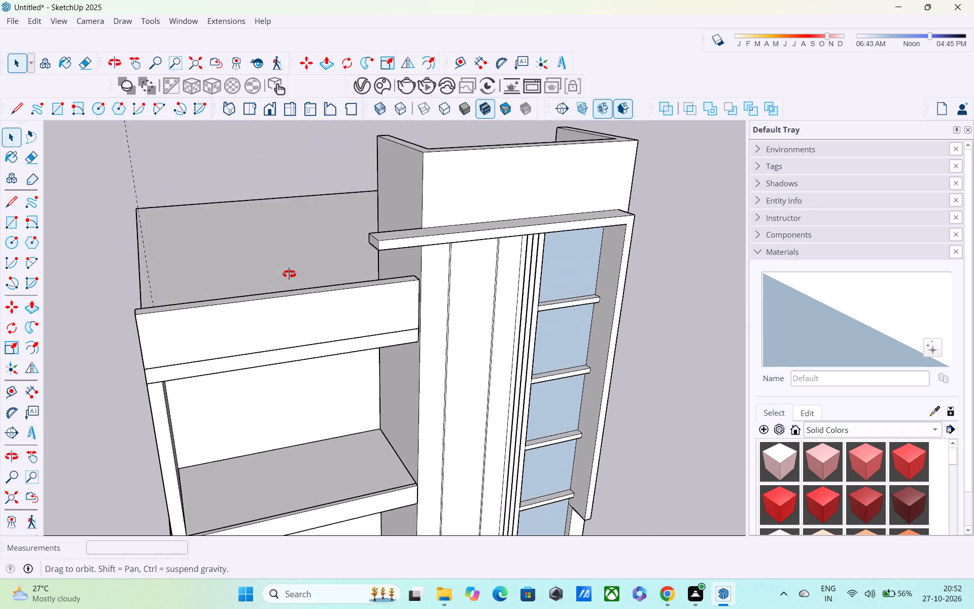
{"action": "middle_click_drag", "start_coordinate": [289, 274], "coordinate": [506, 284]}
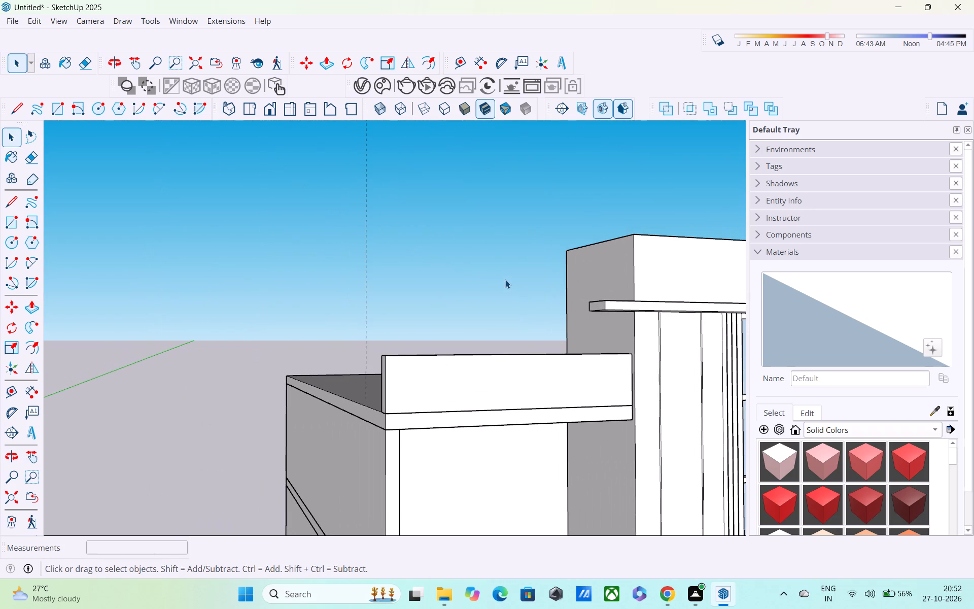
{"action": "scroll", "coordinate": [505, 280], "scroll_direction": "down", "scroll_amount": 1}
{"action": "middle_click_drag", "start_coordinate": [485, 298], "coordinate": [427, 277]}
{"action": "scroll", "coordinate": [410, 330], "scroll_direction": "up", "scroll_amount": 3}
{"action": "middle_click_drag", "start_coordinate": [405, 386], "coordinate": [424, 244]}
{"action": "scroll", "coordinate": [426, 246], "scroll_direction": "down", "scroll_amount": 6}
{"action": "middle_click_drag", "start_coordinate": [426, 277], "coordinate": [422, 283]}
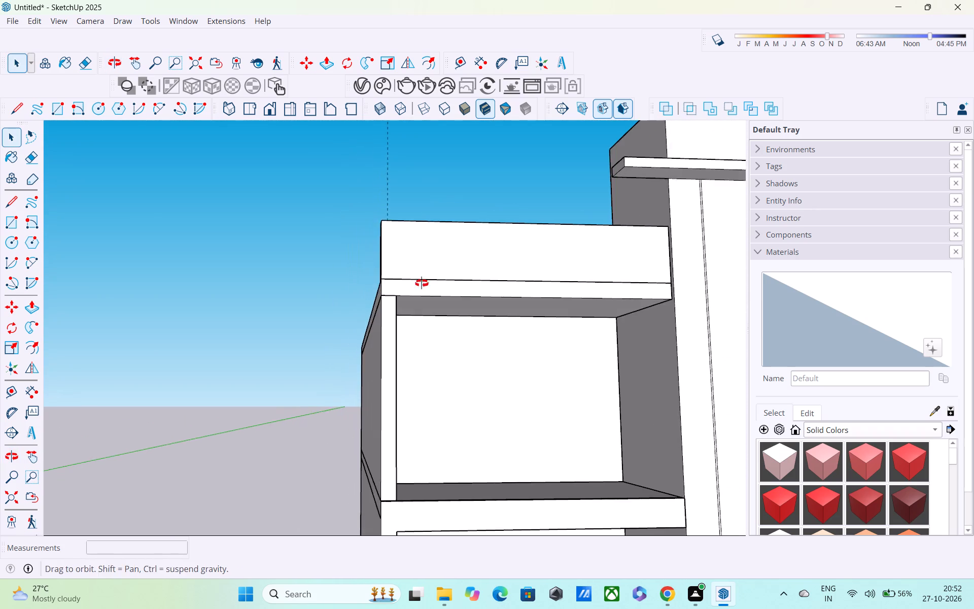
{"action": "middle_click_drag", "start_coordinate": [422, 283], "coordinate": [381, 333]}
{"action": "middle_click_drag", "start_coordinate": [381, 337], "coordinate": [381, 364], "text": "shift"}
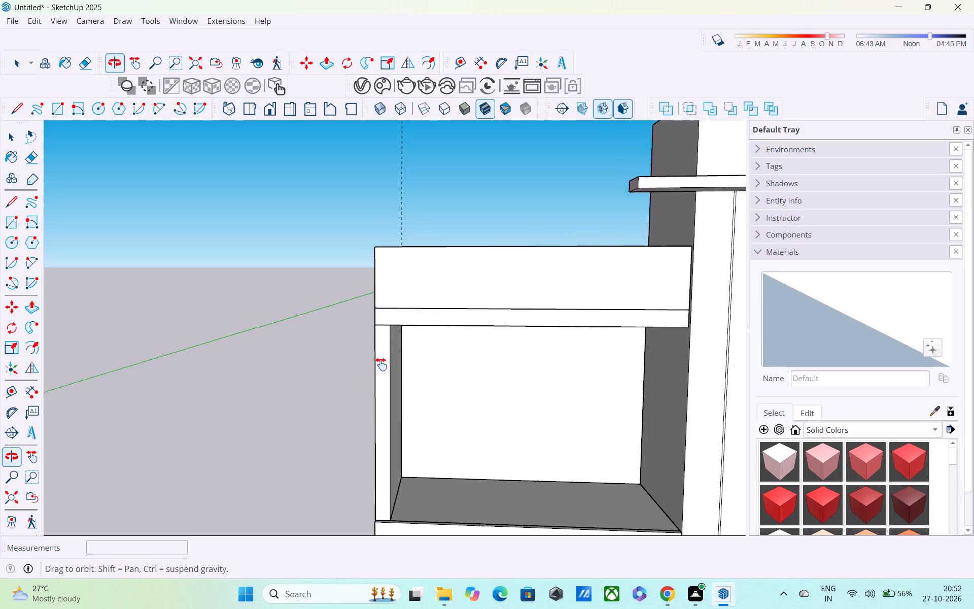
{"action": "middle_click_drag", "start_coordinate": [381, 364], "coordinate": [377, 383], "text": "shift"}
{"action": "scroll", "coordinate": [377, 383], "scroll_direction": "up", "scroll_amount": 1}
{"action": "scroll", "coordinate": [377, 376], "scroll_direction": "down", "scroll_amount": 3}
{"action": "scroll", "coordinate": [411, 331], "scroll_direction": "up", "scroll_amount": 2}
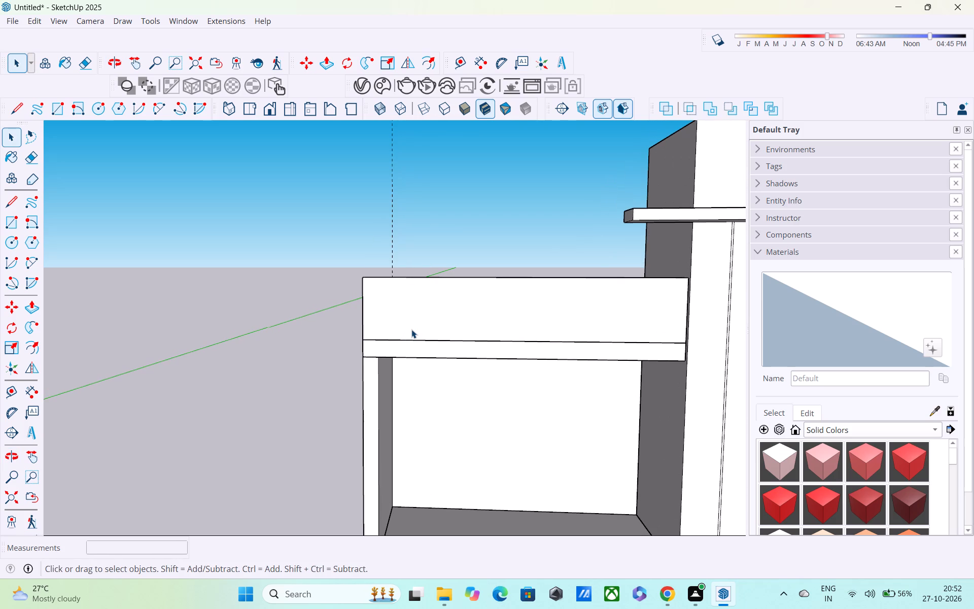
Place a vertical guide on the parapet's front face, 9" in from its outer end edge.
{"action": "key", "text": "t"}
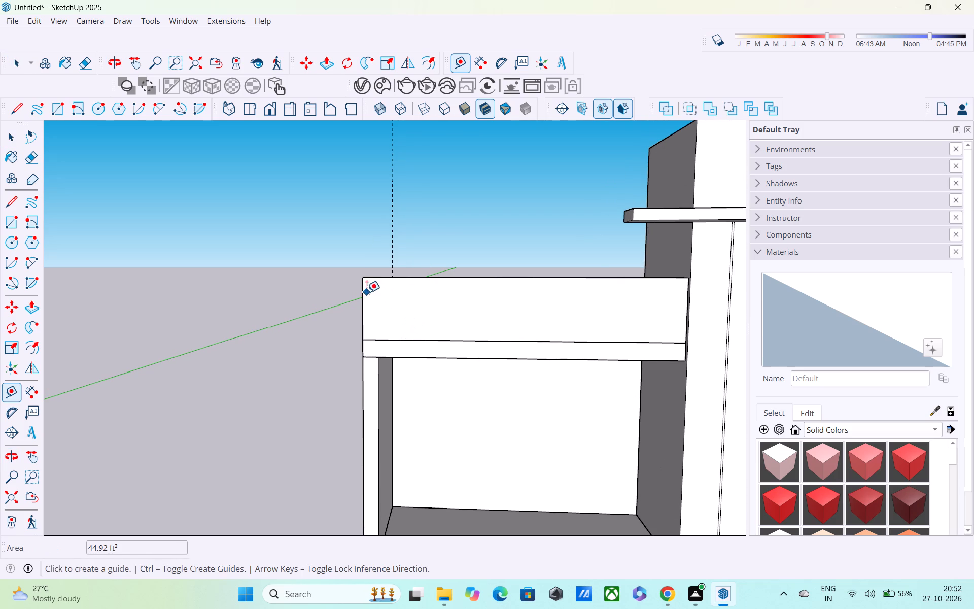
{"action": "left_click", "coordinate": [364, 289]}
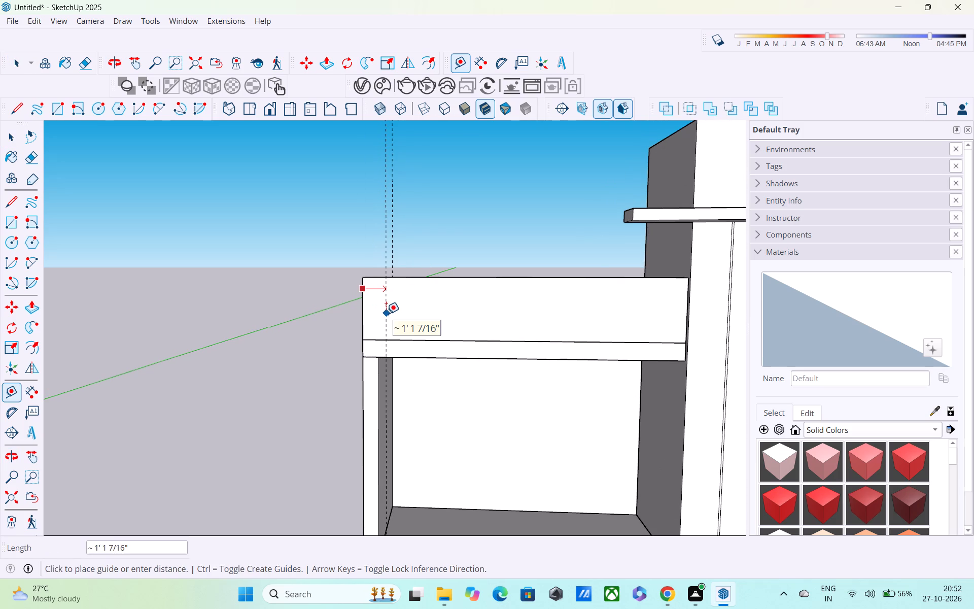
{"action": "type", "text": "9\""}
{"action": "key", "text": "Return"}
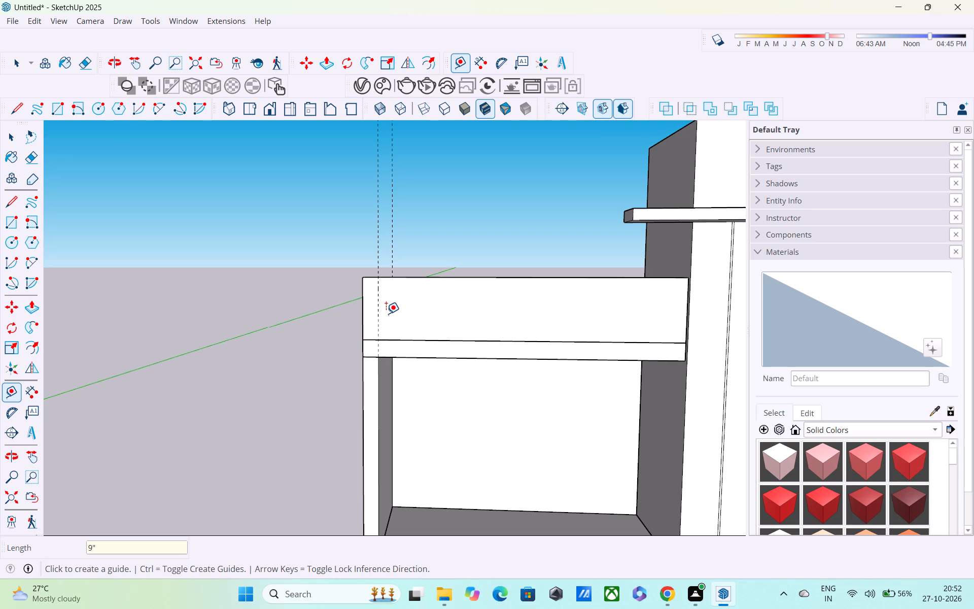
Place a second vertical guide on the parapet face, 5' from the 9" guide towards the tower.
{"action": "scroll", "coordinate": [383, 308], "scroll_direction": "down", "scroll_amount": 3}
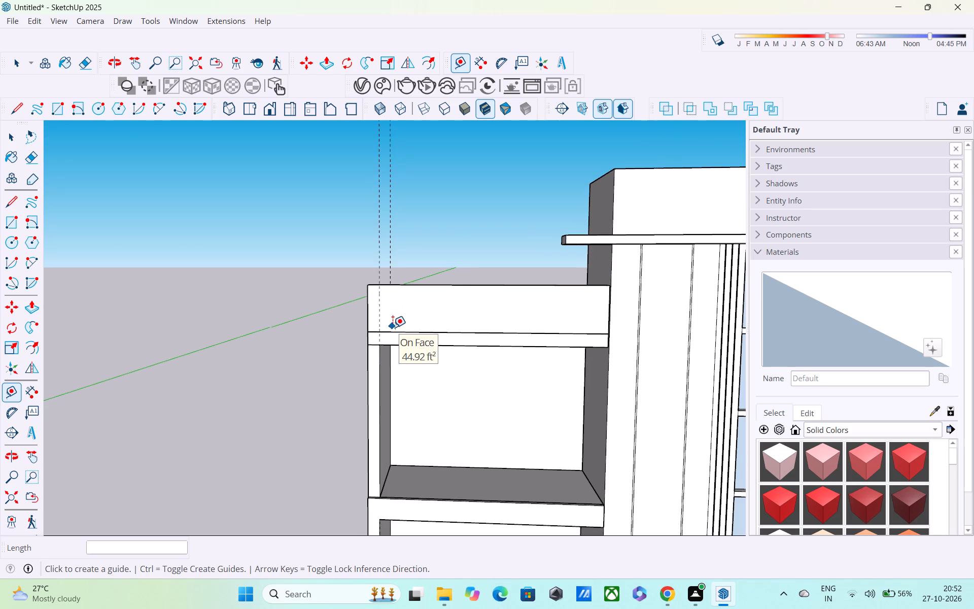
{"action": "scroll", "coordinate": [393, 323], "scroll_direction": "down", "scroll_amount": 1}
{"action": "middle_click_drag", "start_coordinate": [571, 325], "coordinate": [628, 354]}
{"action": "scroll", "coordinate": [623, 349], "scroll_direction": "down", "scroll_amount": 2}
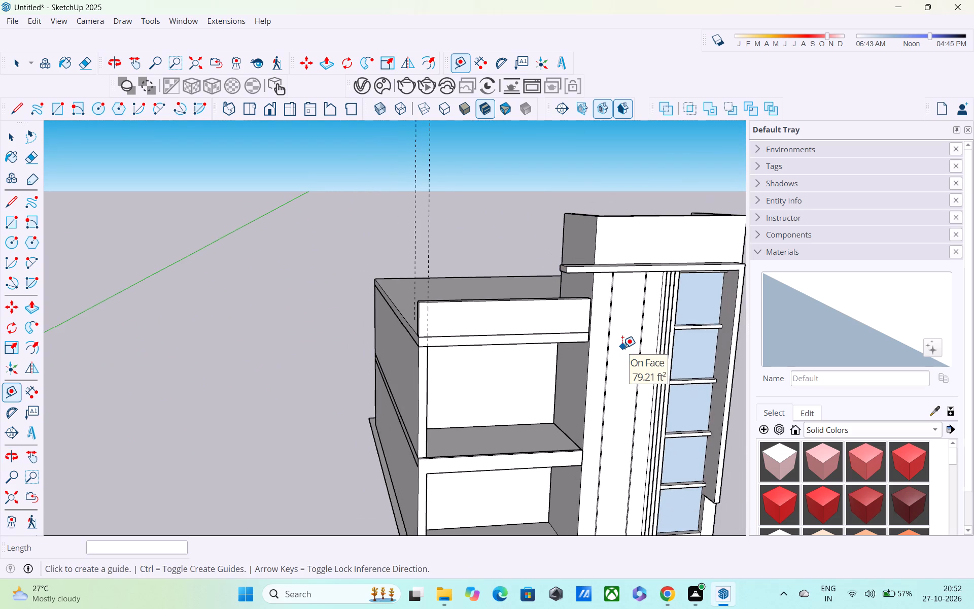
{"action": "middle_click_drag", "start_coordinate": [571, 345], "coordinate": [556, 329], "text": "shift"}
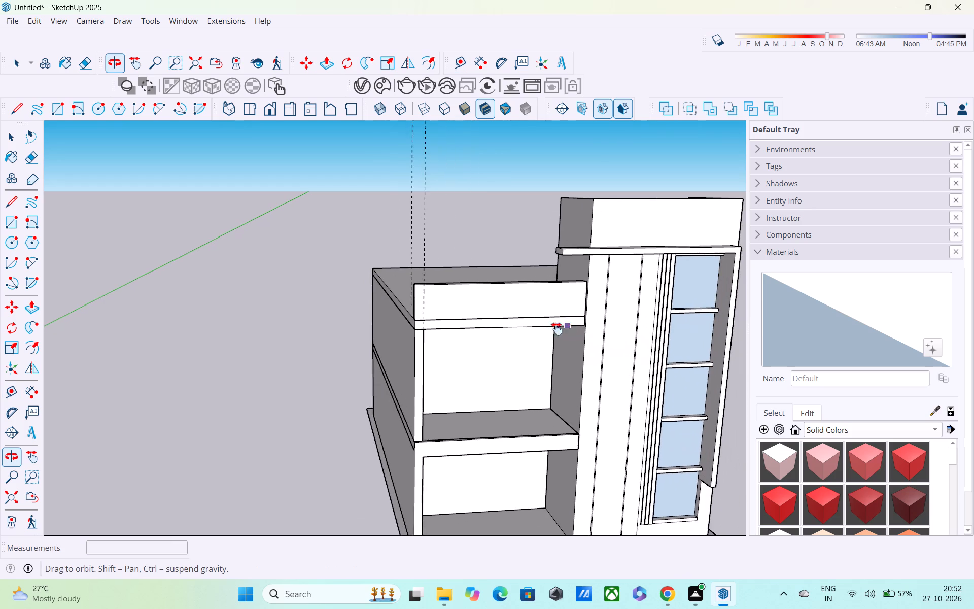
{"action": "middle_click_drag", "start_coordinate": [556, 329], "coordinate": [548, 329], "text": "shift"}
{"action": "left_click", "coordinate": [402, 294]}
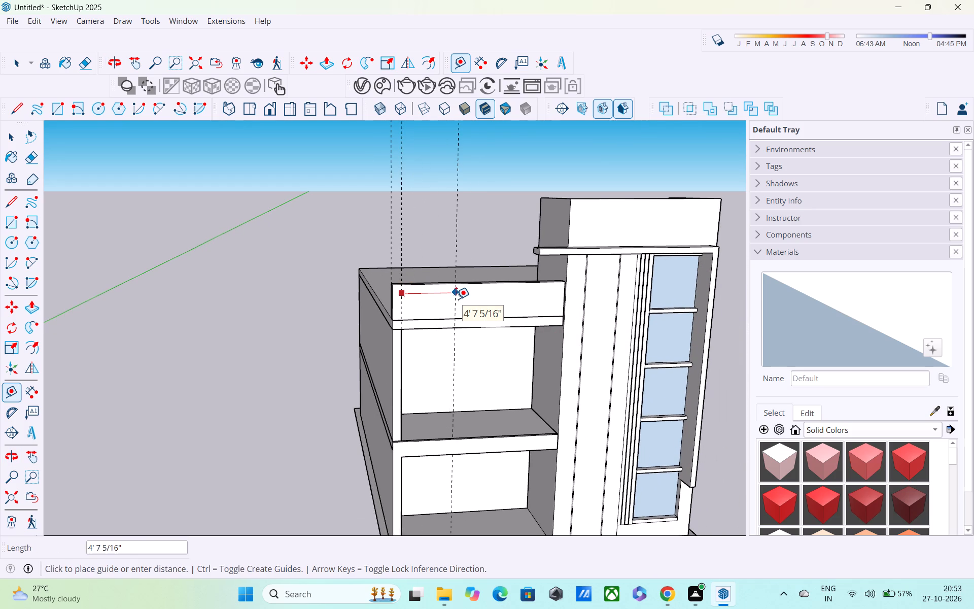
{"action": "middle_click_drag", "start_coordinate": [456, 299], "coordinate": [409, 264]}
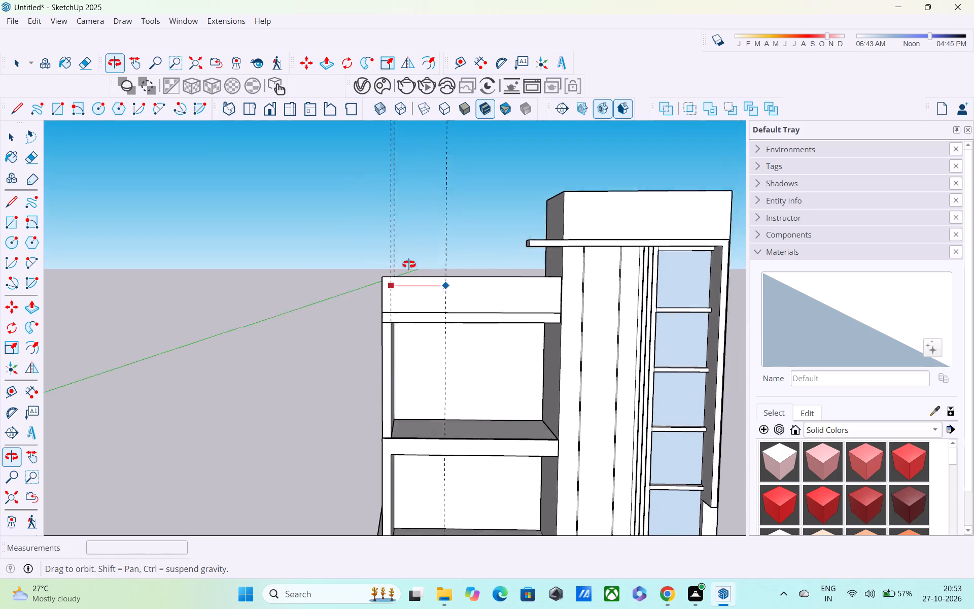
{"action": "middle_click_drag", "start_coordinate": [409, 264], "coordinate": [403, 258]}
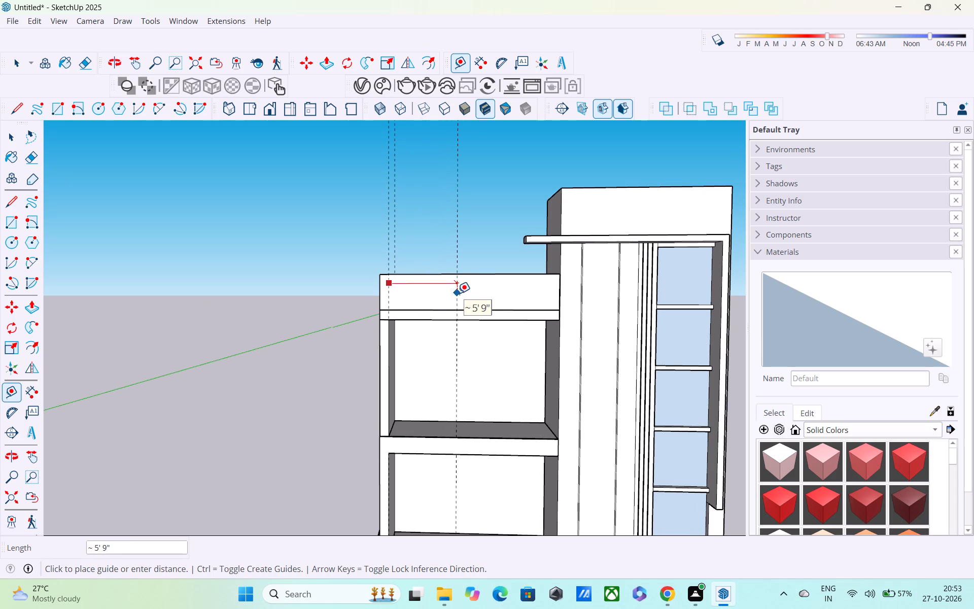
{"action": "type", "text": "5'"}
{"action": "key", "text": "Return"}
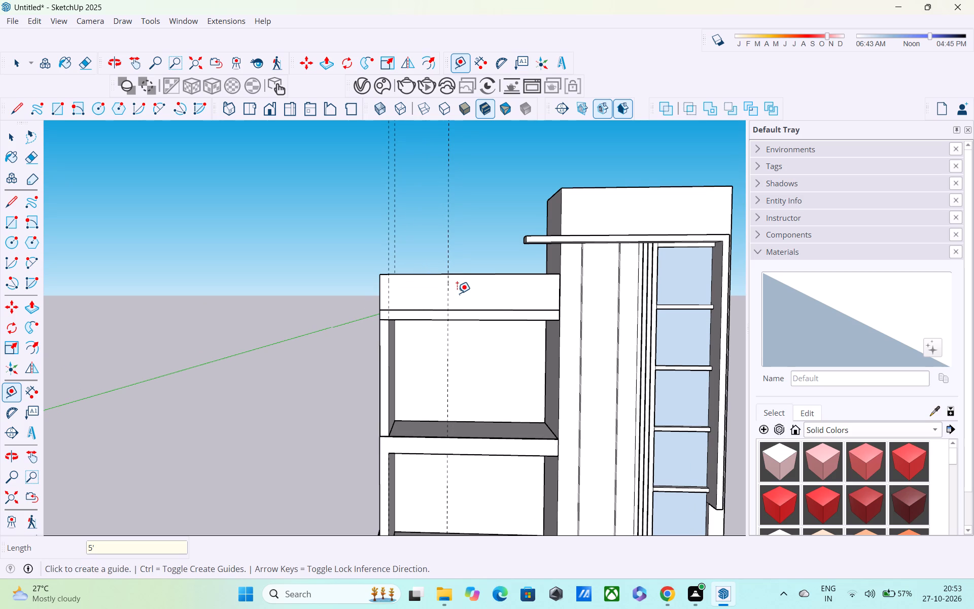
Place a third vertical guide near the tower's front corner, about 9' 2 3/4" from the 5' guide.
{"action": "left_click", "coordinate": [447, 284]}
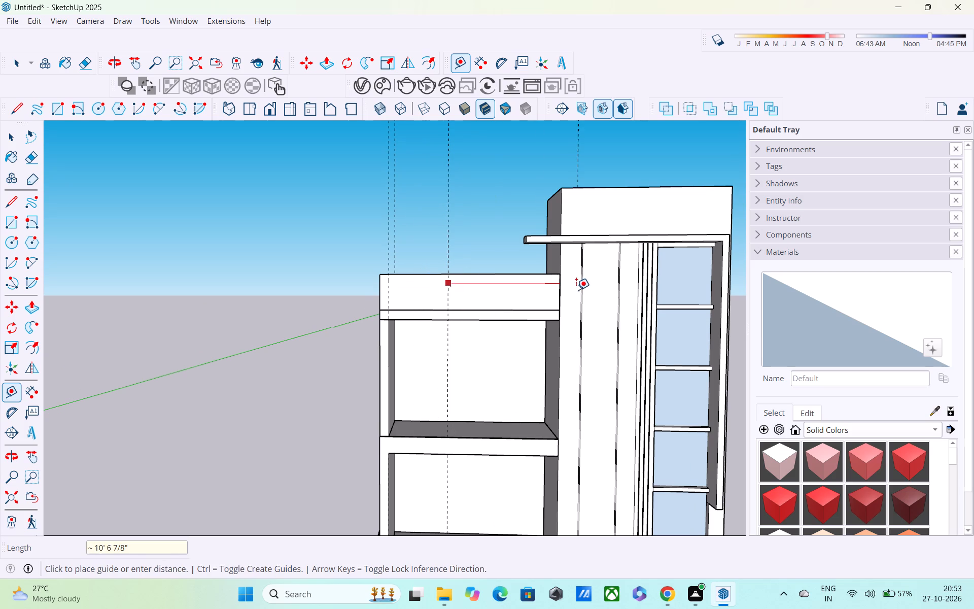
{"action": "left_click", "coordinate": [558, 279]}
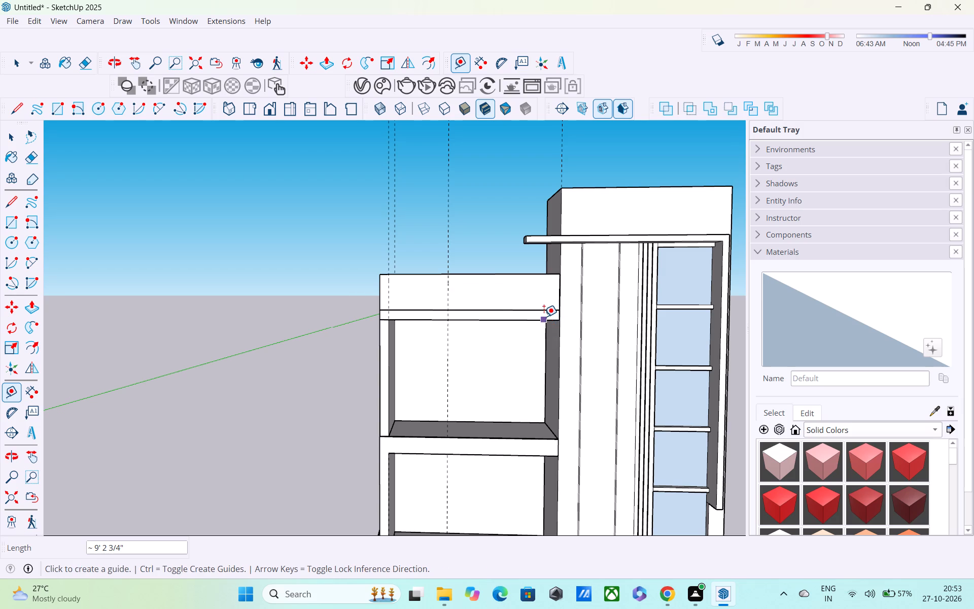
Place two horizontal guides on the parapet face, one 9" below its top edge and one 9" below that.
{"action": "scroll", "coordinate": [540, 312], "scroll_direction": "down", "scroll_amount": 2}
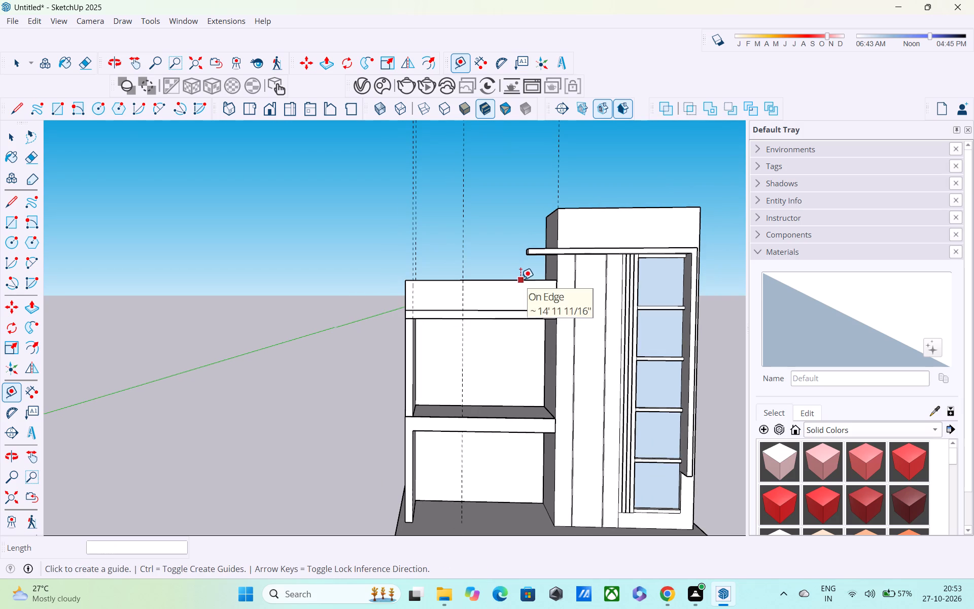
{"action": "left_click", "coordinate": [519, 278]}
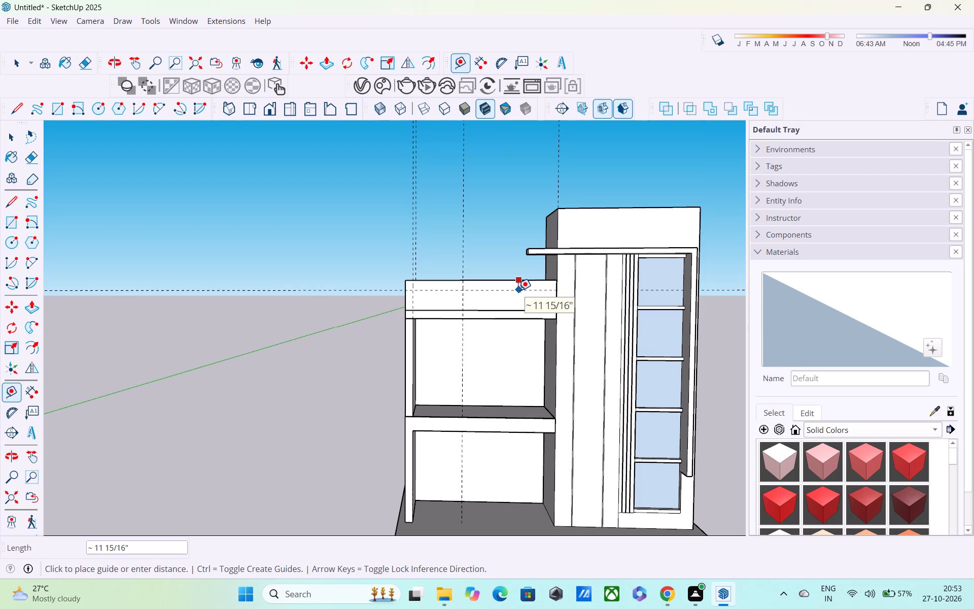
{"action": "type", "text": "9\""}
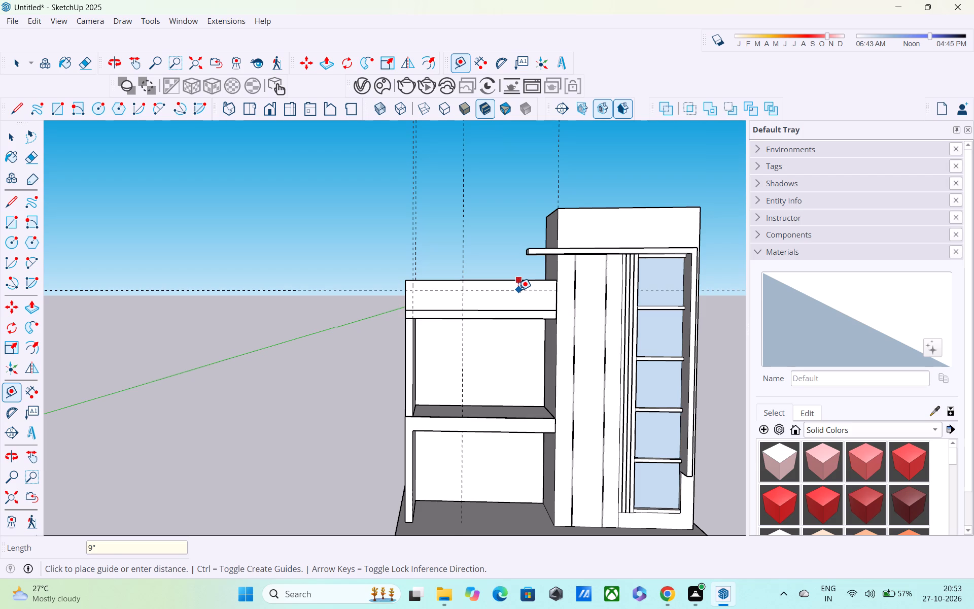
{"action": "key", "text": "Return"}
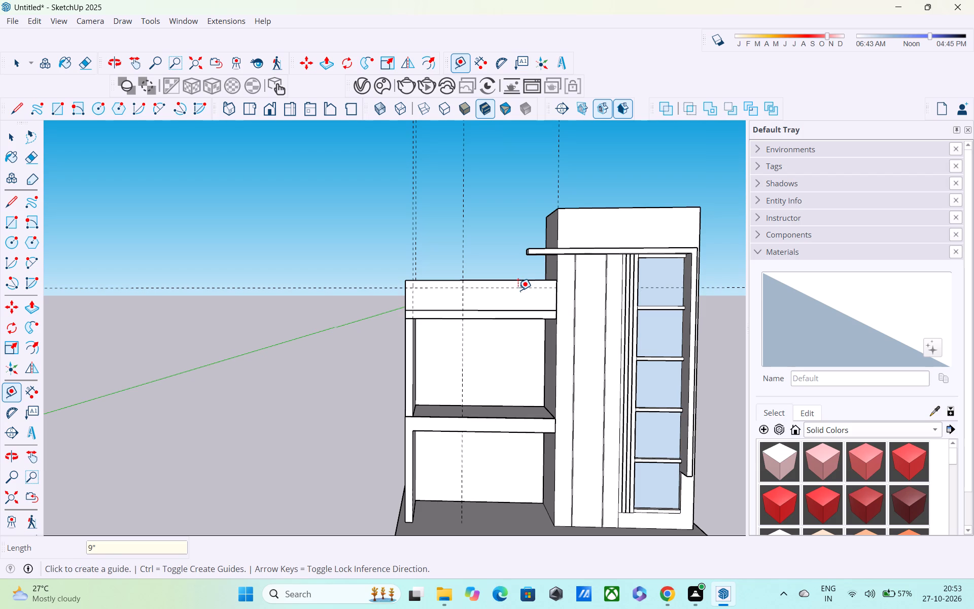
{"action": "left_click", "coordinate": [518, 286]}
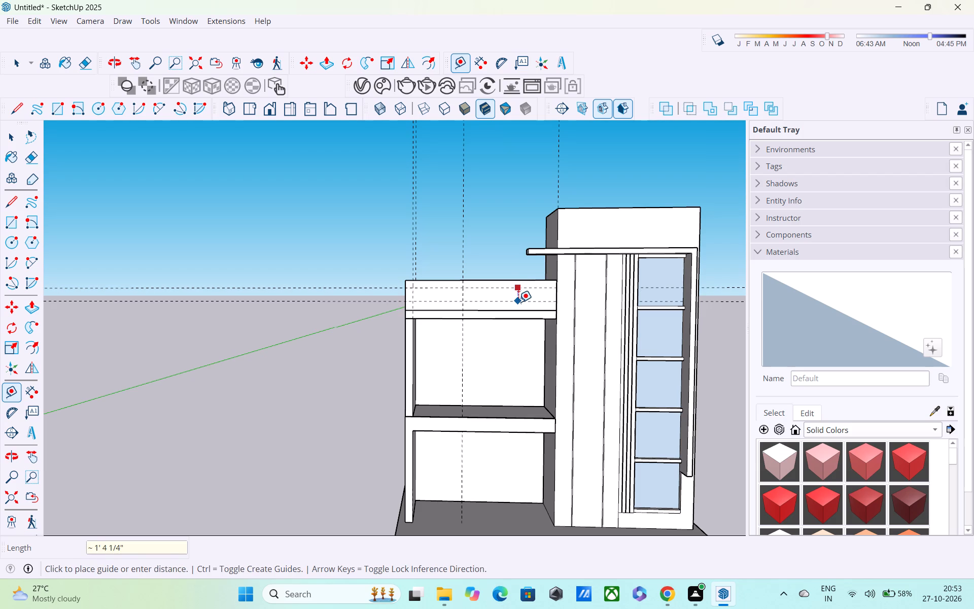
{"action": "type", "text": "9\""}
{"action": "key", "text": "Return"}
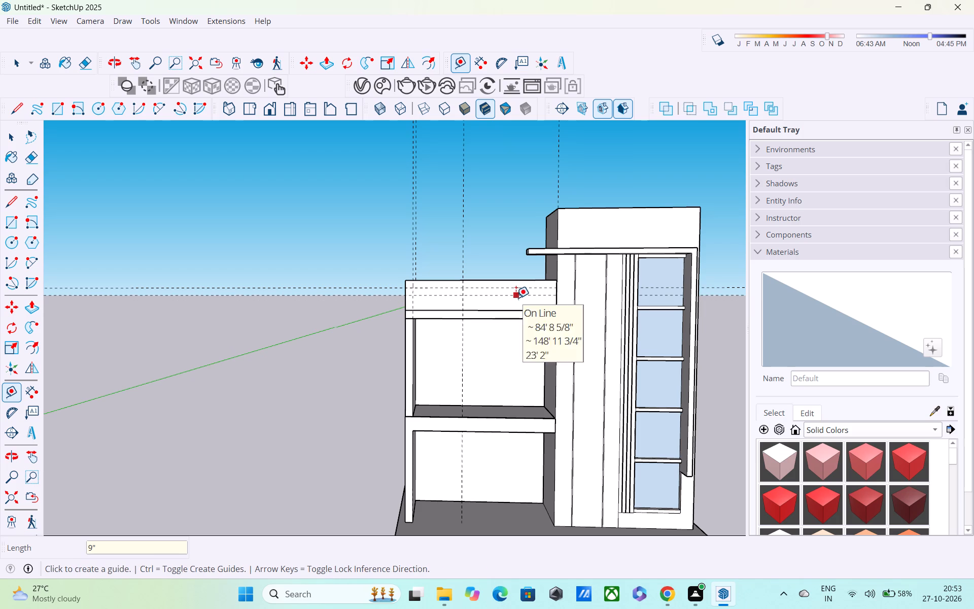
Outline a 9" strip at the parapet face's outer end with a 3' vertical line and 9" top and bottom lines.
{"action": "middle_click_drag", "start_coordinate": [516, 298], "coordinate": [630, 312], "text": "shift"}
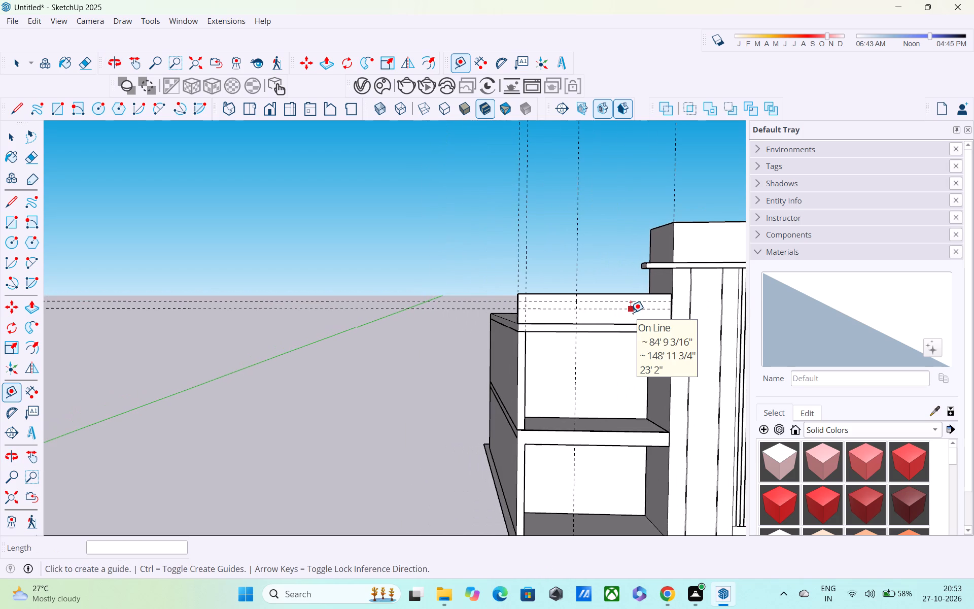
{"action": "key", "text": "grave"}
{"action": "key", "text": "Escape"}
{"action": "key", "text": "l"}
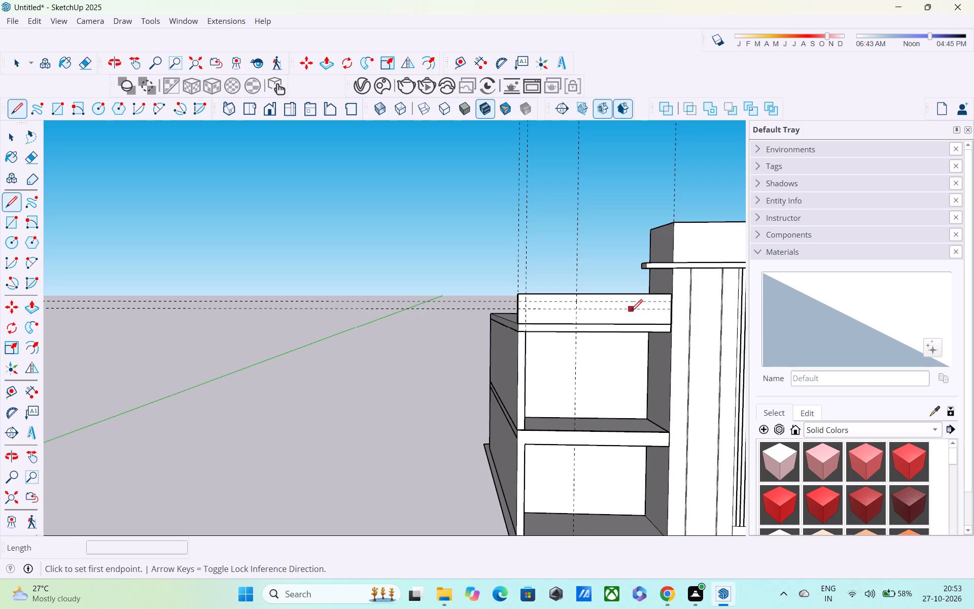
{"action": "scroll", "coordinate": [538, 297], "scroll_direction": "up", "scroll_amount": 8}
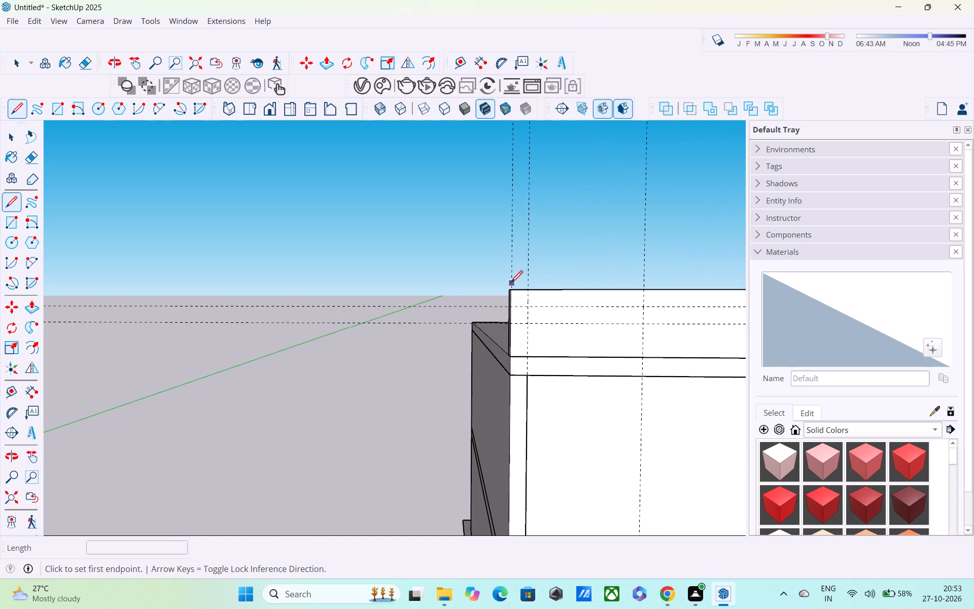
{"action": "middle_click_drag", "start_coordinate": [550, 318], "coordinate": [753, 356]}
{"action": "scroll", "coordinate": [753, 356], "scroll_direction": "up", "scroll_amount": 1}
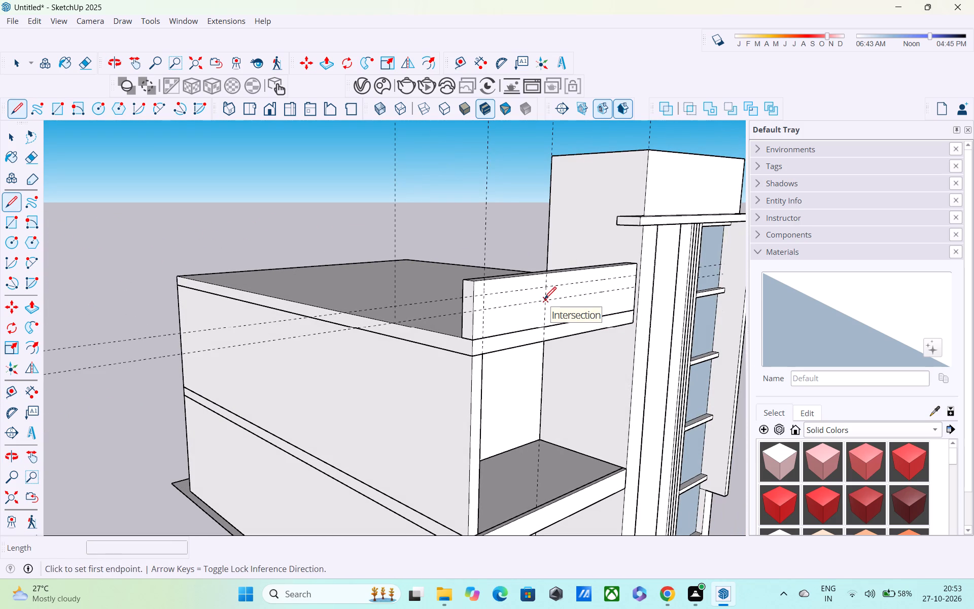
{"action": "left_click", "coordinate": [485, 282]}
{"action": "left_click", "coordinate": [483, 336]}
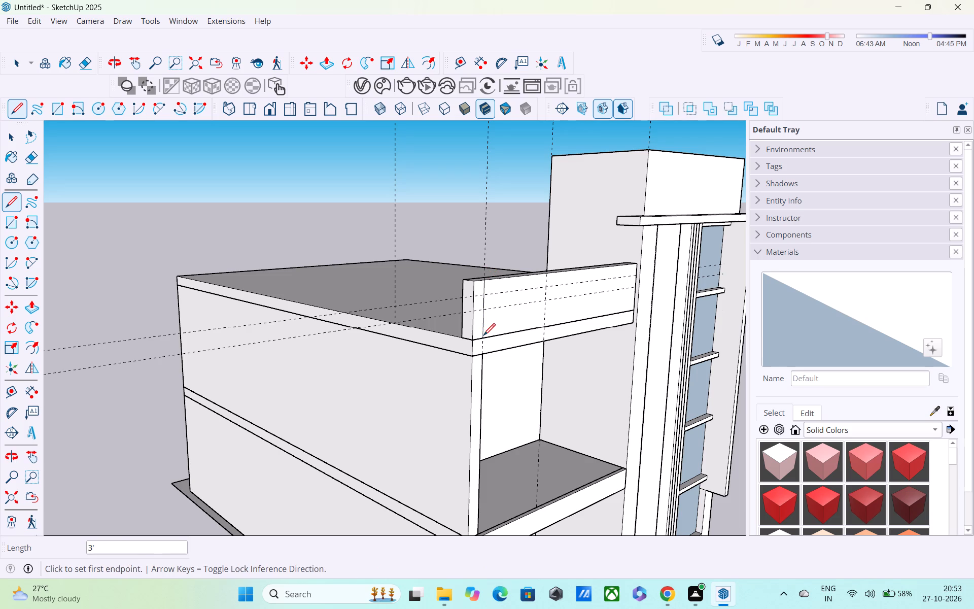
{"action": "middle_click_drag", "start_coordinate": [472, 343], "coordinate": [385, 335]}
{"action": "scroll", "coordinate": [392, 311], "scroll_direction": "up", "scroll_amount": 4}
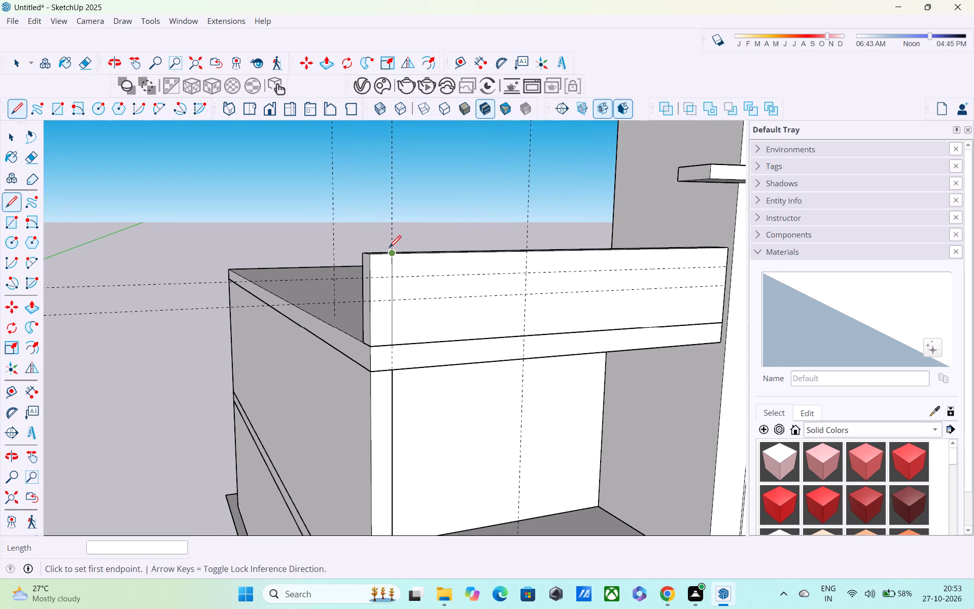
{"action": "left_click", "coordinate": [391, 255]}
{"action": "left_click", "coordinate": [368, 254]}
{"action": "left_click", "coordinate": [369, 349]}
{"action": "left_click", "coordinate": [388, 349]}
{"action": "scroll", "coordinate": [398, 339], "scroll_direction": "down", "scroll_amount": 3}
{"action": "middle_click_drag", "start_coordinate": [398, 337], "coordinate": [316, 327]}
{"action": "key", "text": "space"}
Draw a full-height rectangle on the parapet face from the 9" strip's line to the 5' guide.
{"action": "scroll", "coordinate": [316, 326], "scroll_direction": "down", "scroll_amount": 4}
{"action": "middle_click_drag", "start_coordinate": [408, 313], "coordinate": [333, 312]}
{"action": "scroll", "coordinate": [333, 312], "scroll_direction": "up", "scroll_amount": 1}
{"action": "key", "text": "r"}
{"action": "scroll", "coordinate": [342, 297], "scroll_direction": "up", "scroll_amount": 3}
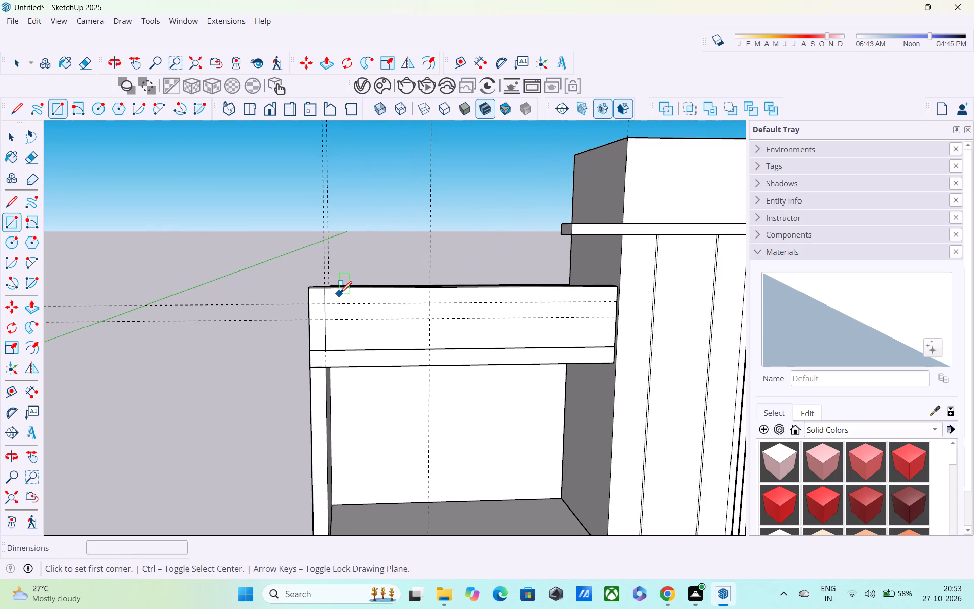
{"action": "left_click", "coordinate": [324, 291]}
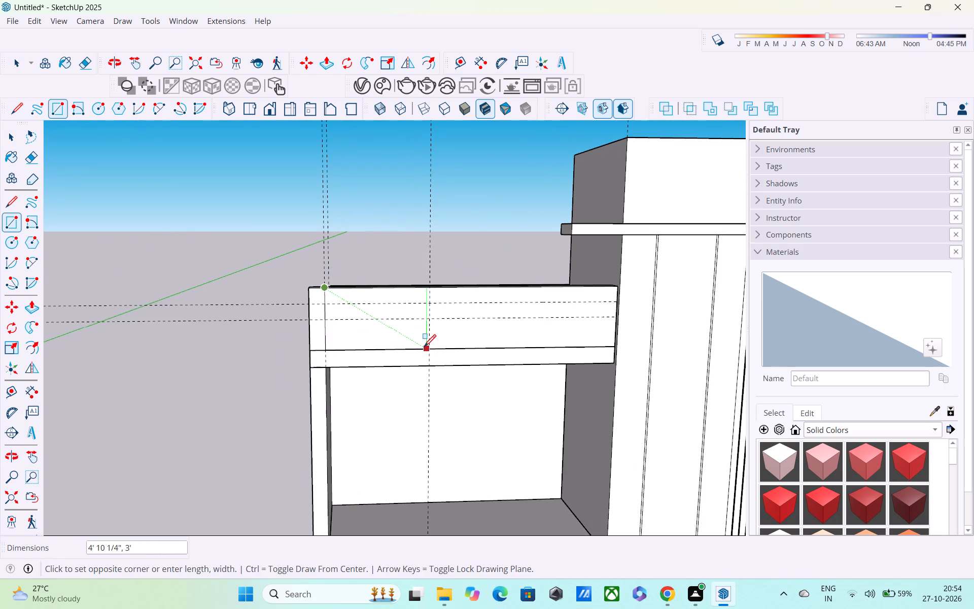
{"action": "left_click", "coordinate": [427, 348]}
{"action": "scroll", "coordinate": [431, 348], "scroll_direction": "down", "scroll_amount": 1}
{"action": "middle_click_drag", "start_coordinate": [431, 347], "coordinate": [418, 318]}
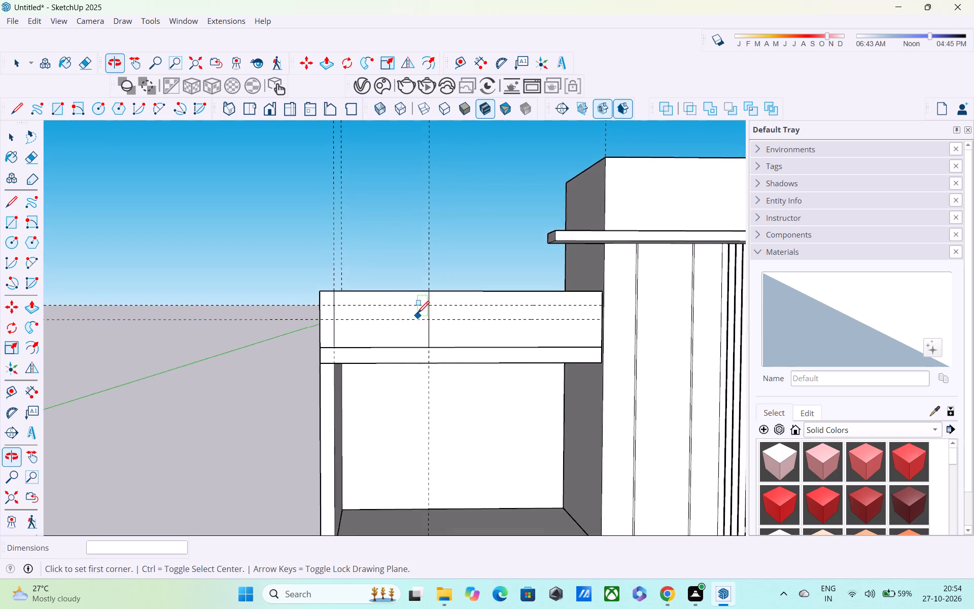
{"action": "scroll", "coordinate": [418, 314], "scroll_direction": "down", "scroll_amount": 3}
{"action": "middle_click_drag", "start_coordinate": [418, 314], "coordinate": [428, 340]}
{"action": "scroll", "coordinate": [428, 339], "scroll_direction": "down", "scroll_amount": 1}
{"action": "middle_click_drag", "start_coordinate": [428, 340], "coordinate": [440, 347]}
{"action": "key", "text": "space"}
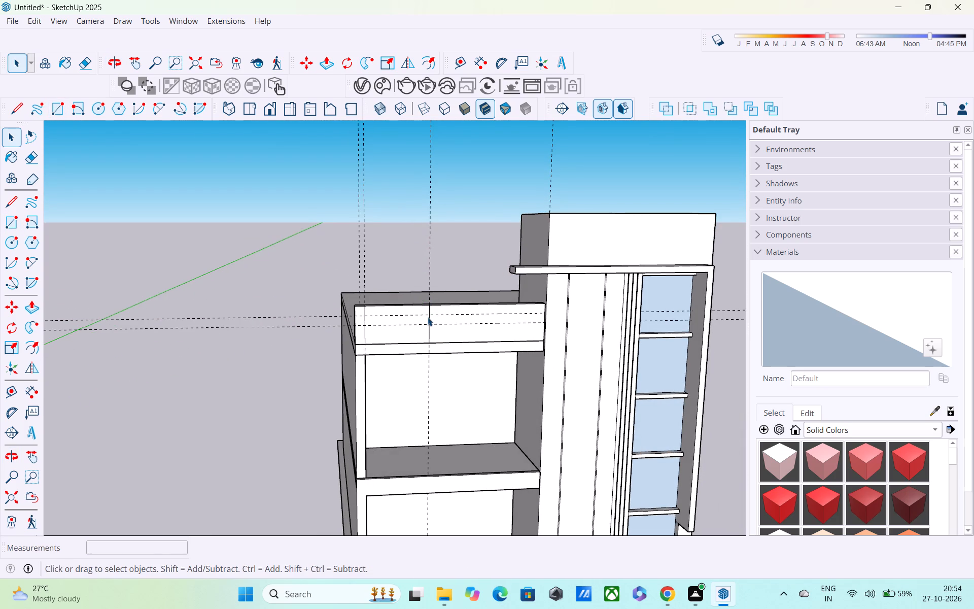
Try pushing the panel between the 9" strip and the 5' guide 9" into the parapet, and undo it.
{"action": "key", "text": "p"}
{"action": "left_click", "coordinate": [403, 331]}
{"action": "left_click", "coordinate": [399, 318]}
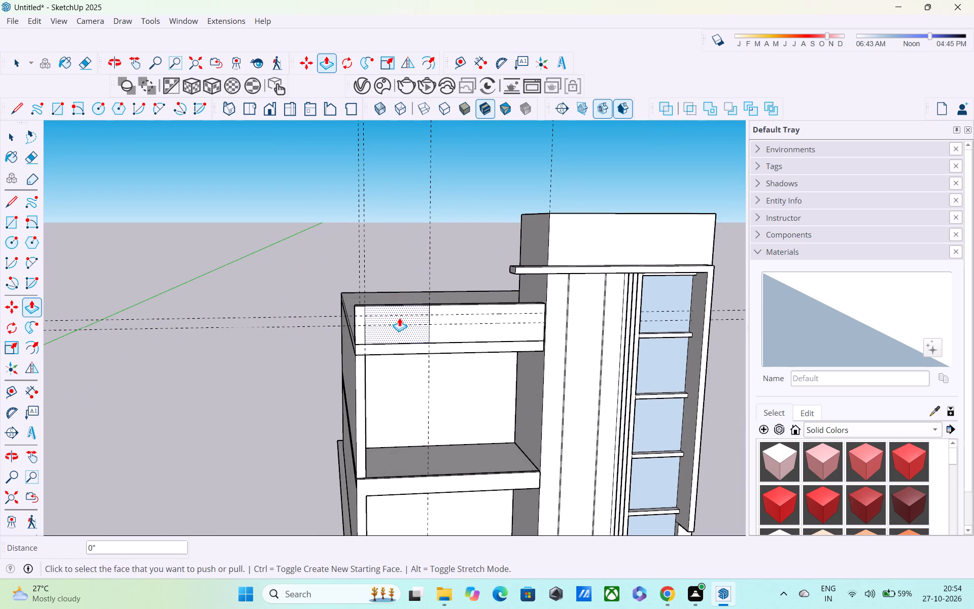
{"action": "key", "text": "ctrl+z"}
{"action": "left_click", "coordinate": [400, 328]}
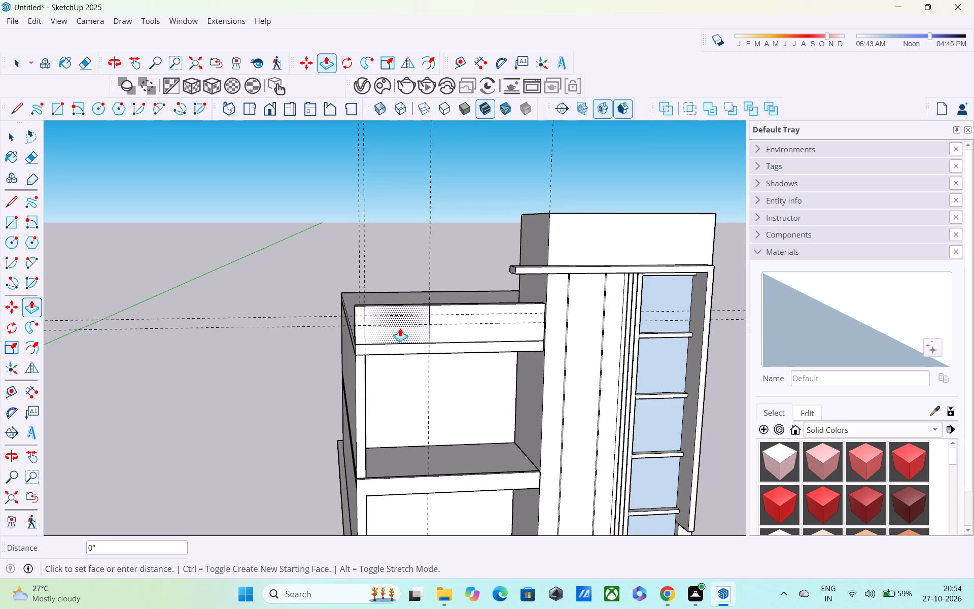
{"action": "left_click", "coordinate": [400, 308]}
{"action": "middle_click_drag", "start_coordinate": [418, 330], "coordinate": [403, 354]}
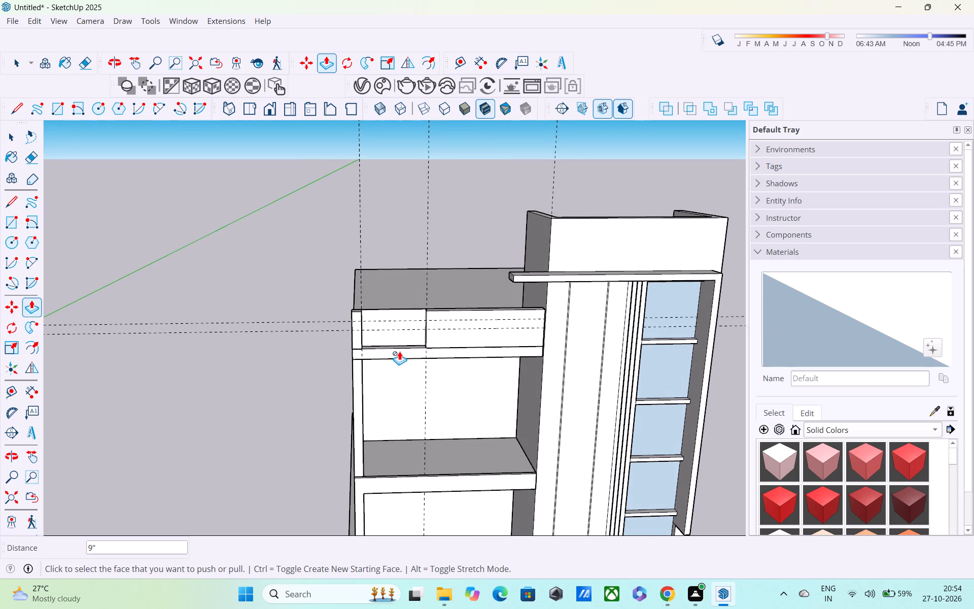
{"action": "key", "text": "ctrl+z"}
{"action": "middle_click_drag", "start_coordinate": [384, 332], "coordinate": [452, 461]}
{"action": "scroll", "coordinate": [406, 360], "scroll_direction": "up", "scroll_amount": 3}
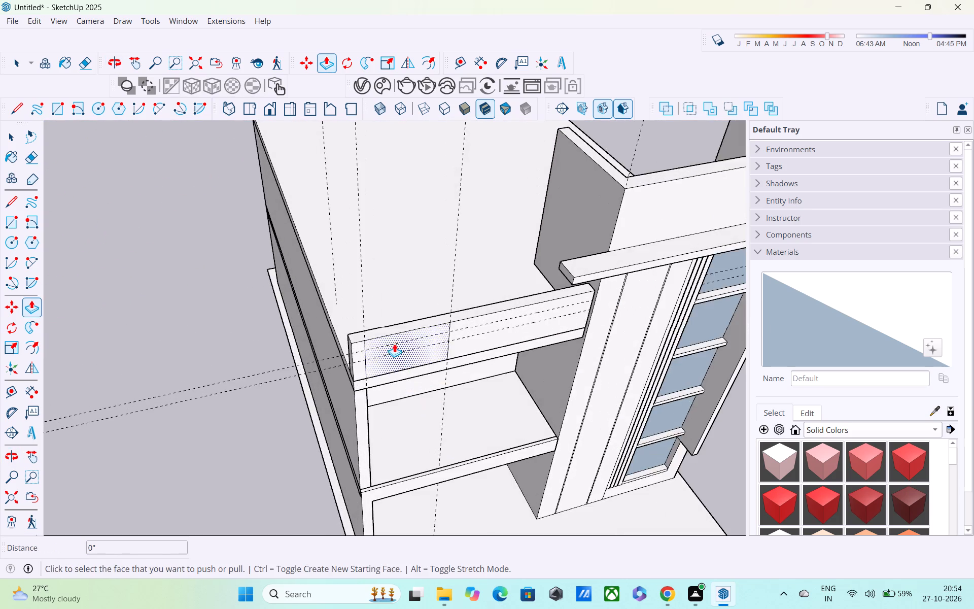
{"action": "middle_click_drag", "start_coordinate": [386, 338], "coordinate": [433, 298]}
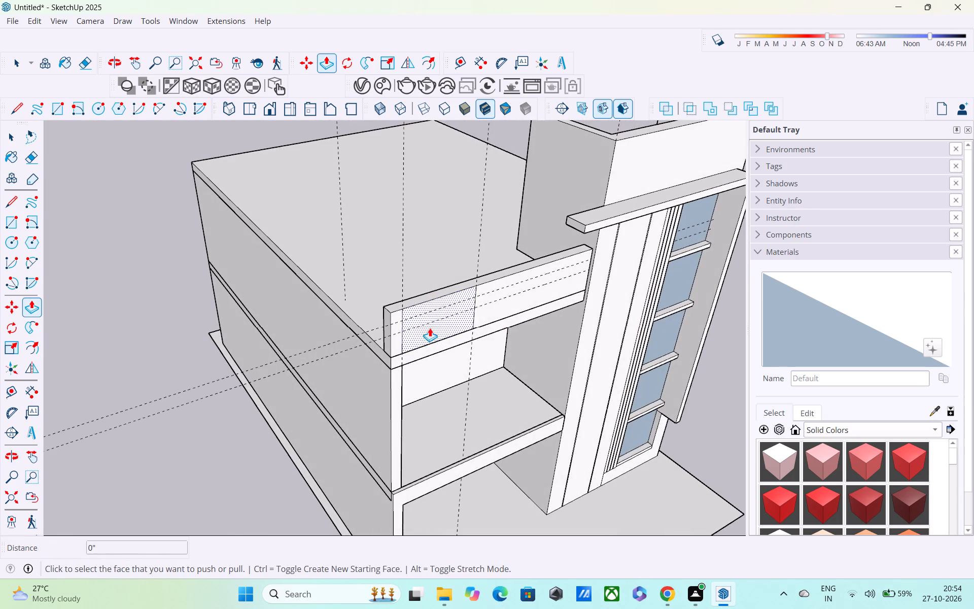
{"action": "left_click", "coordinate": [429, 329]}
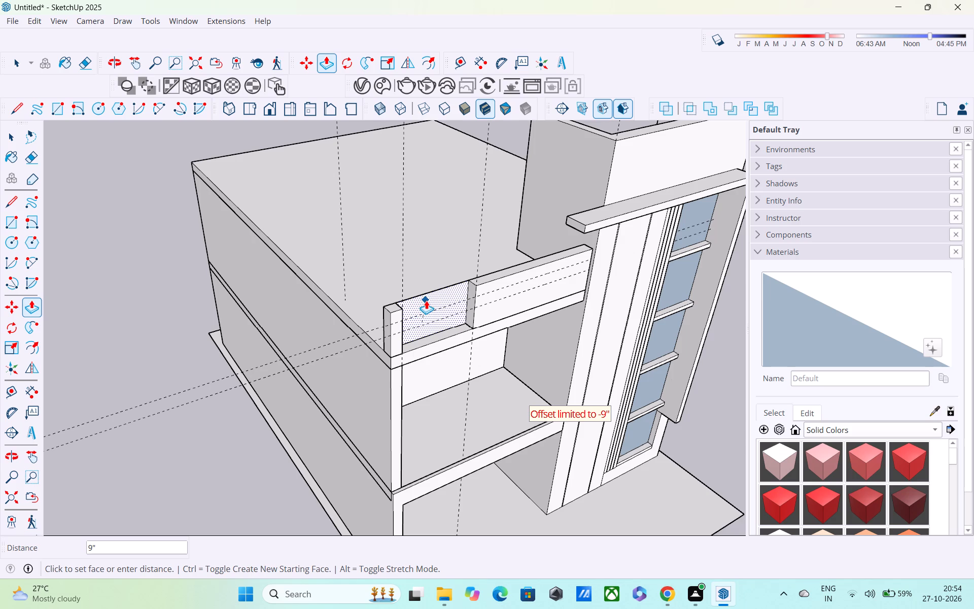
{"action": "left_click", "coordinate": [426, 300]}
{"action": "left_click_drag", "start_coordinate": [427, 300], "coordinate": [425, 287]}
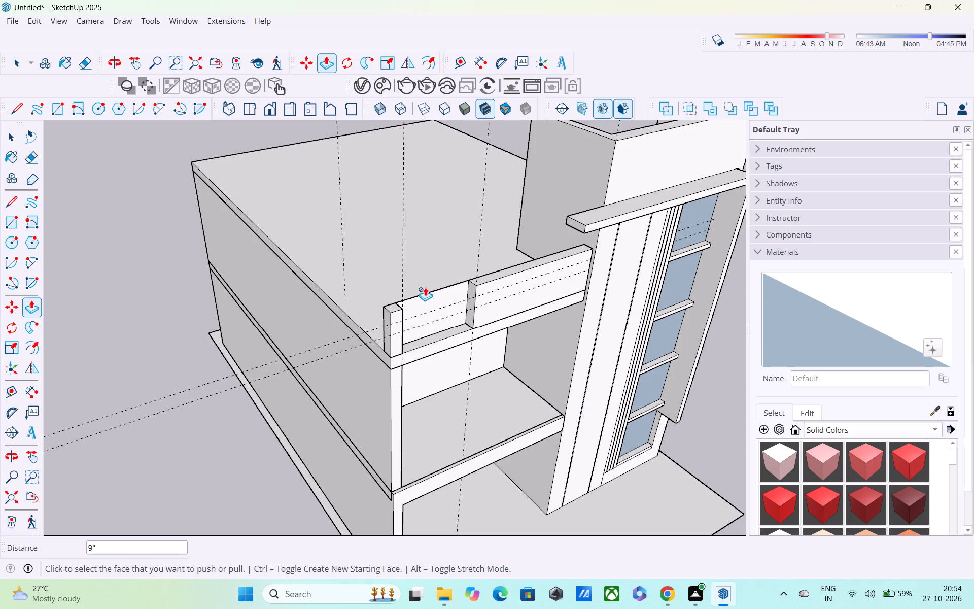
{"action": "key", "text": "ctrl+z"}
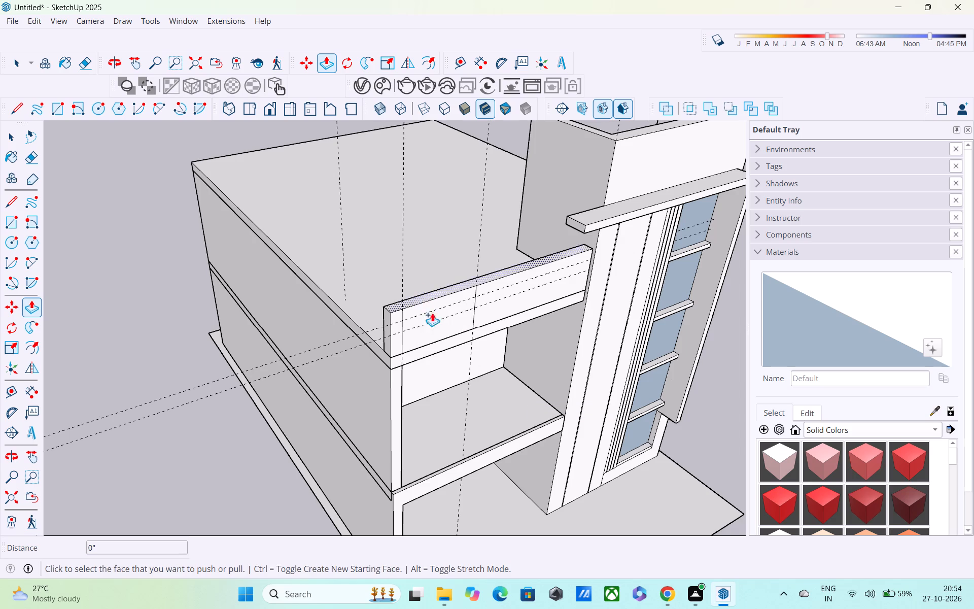
Draw two 9" lines across the parapet's top face, one at each vertical edge of the panel.
{"action": "middle_click_drag", "start_coordinate": [436, 315], "coordinate": [625, 378]}
{"action": "key", "text": "space"}
{"action": "key", "text": "l"}
{"action": "scroll", "coordinate": [547, 347], "scroll_direction": "up", "scroll_amount": 4}
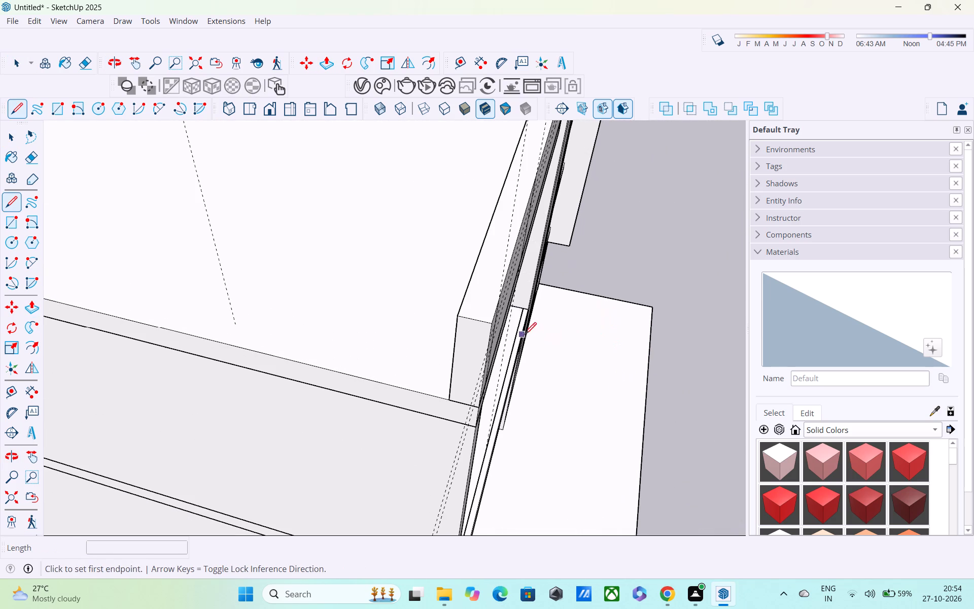
{"action": "middle_click_drag", "start_coordinate": [458, 272], "coordinate": [386, 224]}
{"action": "scroll", "coordinate": [384, 211], "scroll_direction": "up", "scroll_amount": 4}
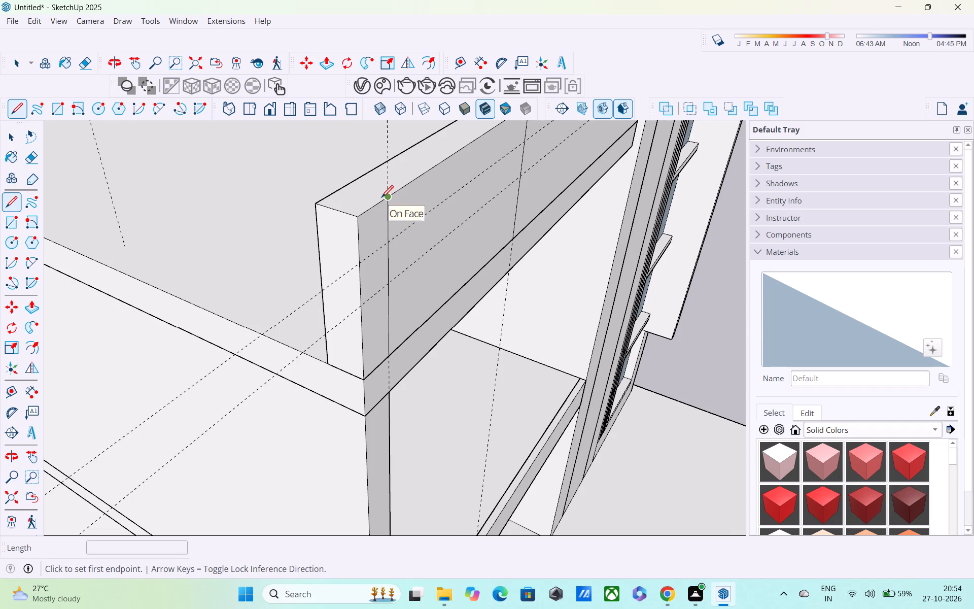
{"action": "left_click", "coordinate": [389, 199]}
{"action": "left_click", "coordinate": [349, 182]}
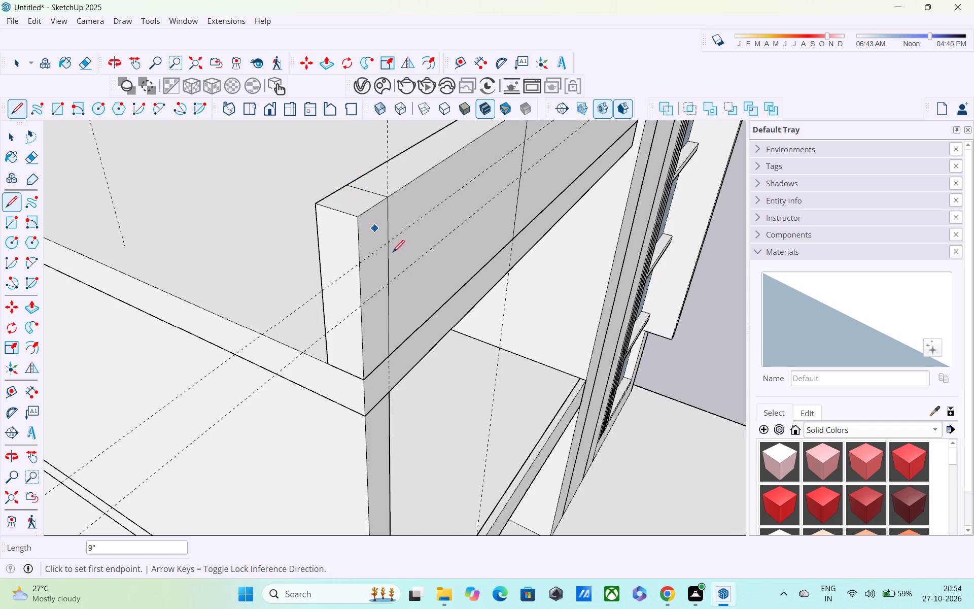
{"action": "scroll", "coordinate": [453, 340], "scroll_direction": "down", "scroll_amount": 3}
{"action": "middle_click_drag", "start_coordinate": [453, 340], "coordinate": [236, 456], "text": "shift"}
{"action": "middle_click_drag", "start_coordinate": [248, 380], "coordinate": [382, 346]}
{"action": "left_click", "coordinate": [288, 366]}
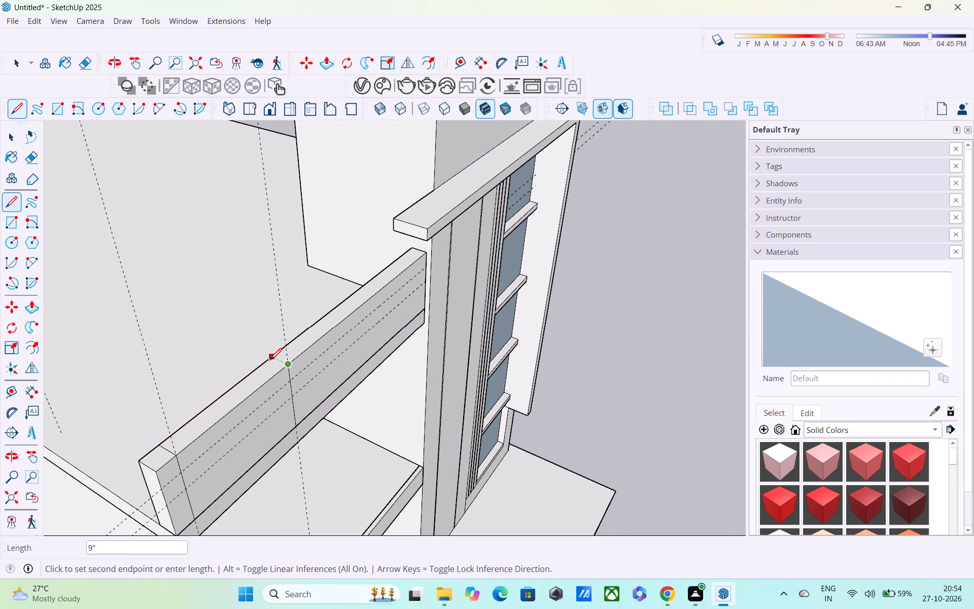
{"action": "left_click", "coordinate": [269, 361]}
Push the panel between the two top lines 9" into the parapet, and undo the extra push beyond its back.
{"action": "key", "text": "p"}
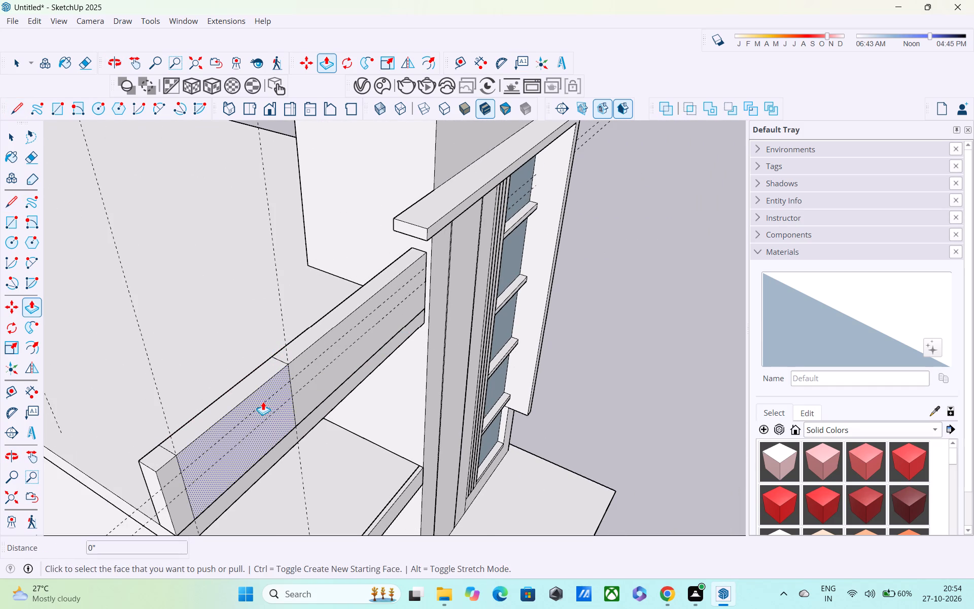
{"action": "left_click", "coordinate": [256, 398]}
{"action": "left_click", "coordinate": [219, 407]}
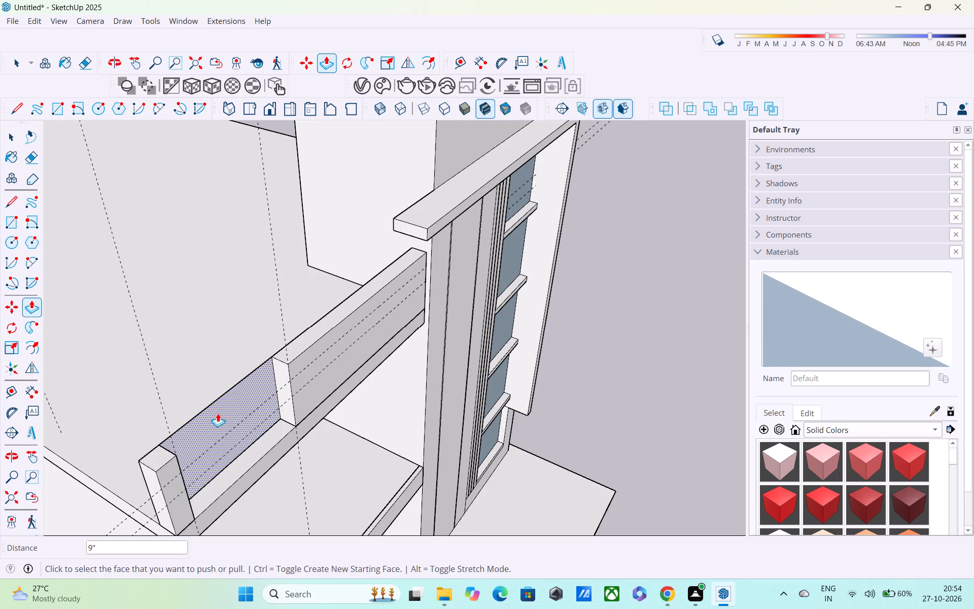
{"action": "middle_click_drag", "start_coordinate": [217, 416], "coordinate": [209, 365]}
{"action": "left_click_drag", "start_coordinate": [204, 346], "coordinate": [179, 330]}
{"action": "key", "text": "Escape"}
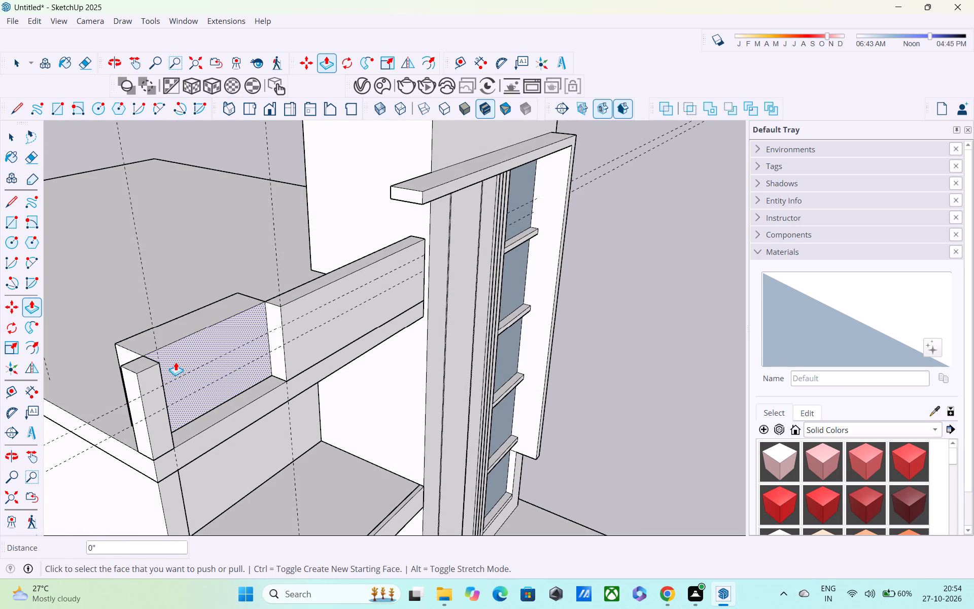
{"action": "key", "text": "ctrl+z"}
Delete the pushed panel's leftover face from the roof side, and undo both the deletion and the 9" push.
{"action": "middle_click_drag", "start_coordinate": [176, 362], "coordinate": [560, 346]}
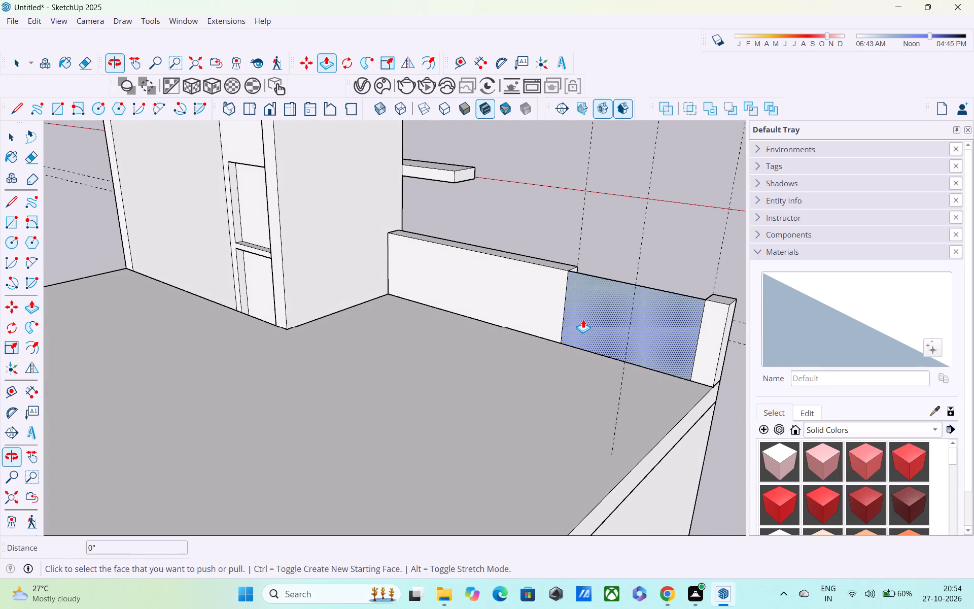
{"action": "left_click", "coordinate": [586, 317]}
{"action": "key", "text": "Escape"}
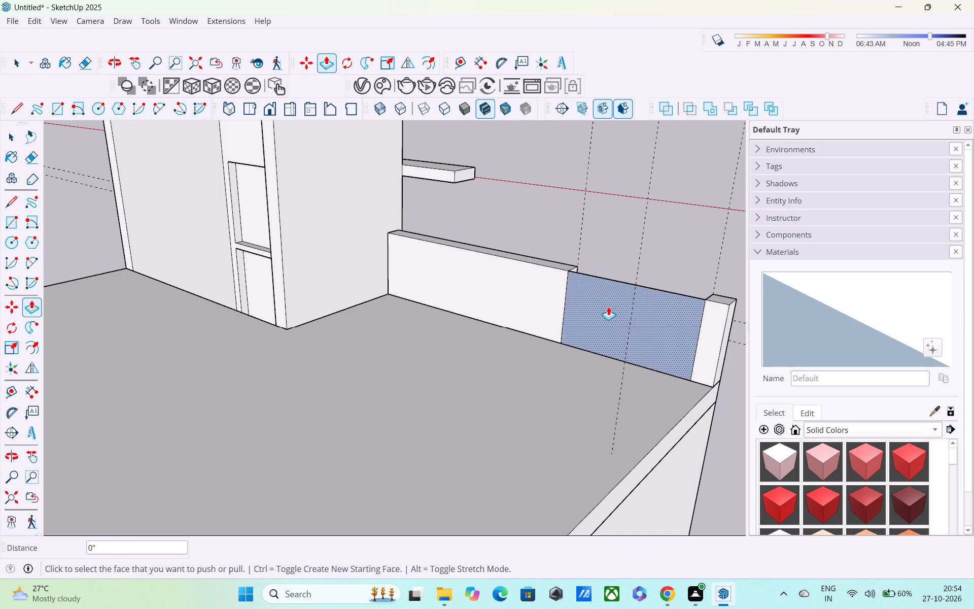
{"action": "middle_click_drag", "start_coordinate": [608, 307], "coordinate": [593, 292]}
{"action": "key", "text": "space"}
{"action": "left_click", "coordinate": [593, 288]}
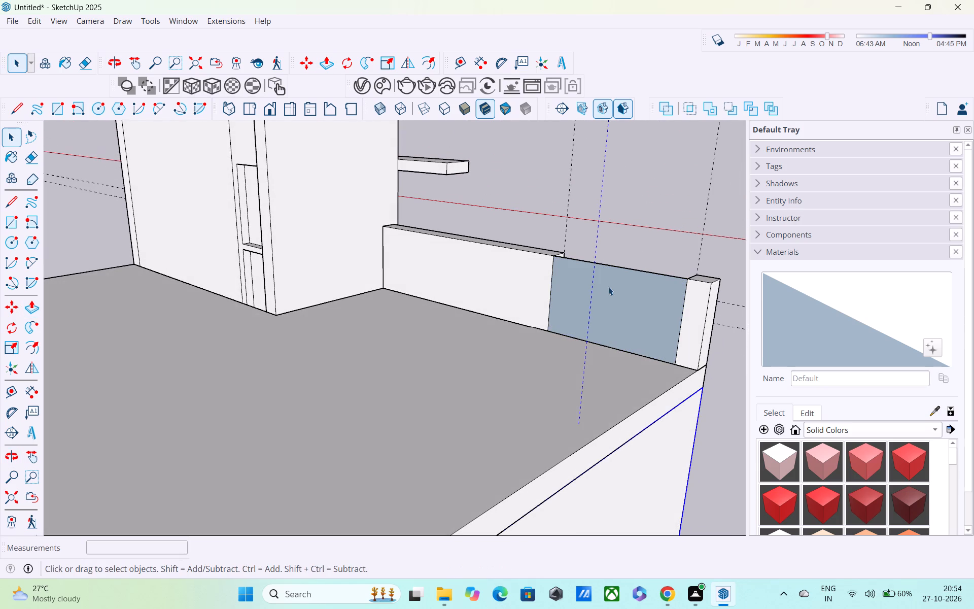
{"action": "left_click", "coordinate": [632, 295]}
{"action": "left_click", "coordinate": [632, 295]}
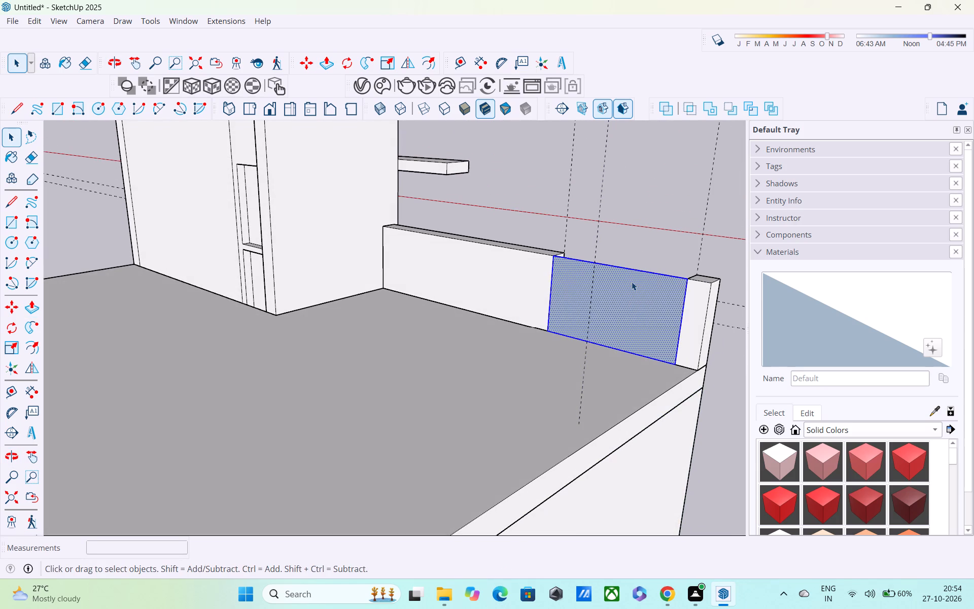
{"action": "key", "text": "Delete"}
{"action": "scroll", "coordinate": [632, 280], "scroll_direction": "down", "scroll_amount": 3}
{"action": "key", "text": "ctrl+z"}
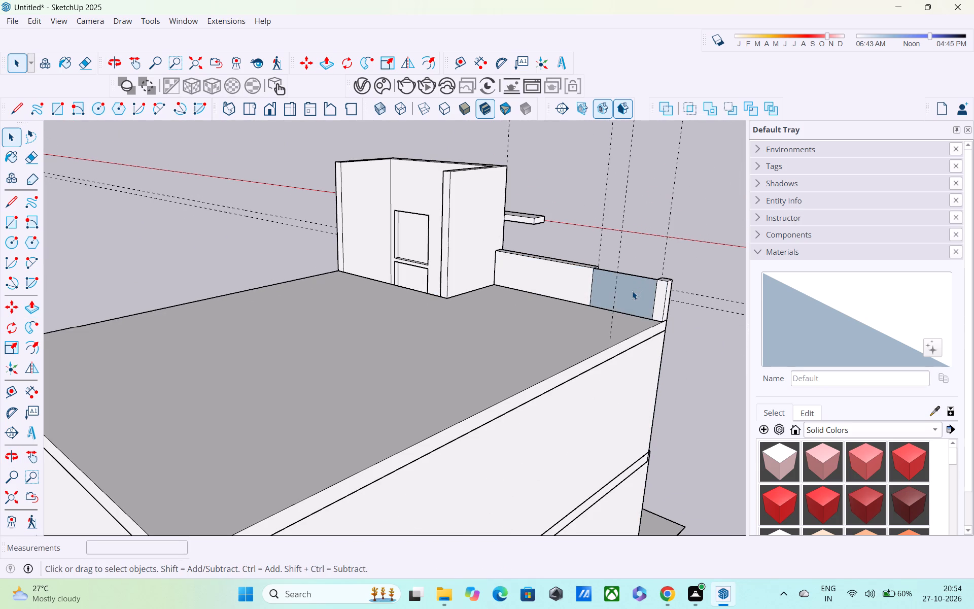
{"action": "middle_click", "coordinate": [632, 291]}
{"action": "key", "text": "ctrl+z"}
Delete the two vertical guides on the parapet face, at the 9" strip's line and at the 5' panel edge.
{"action": "middle_click_drag", "start_coordinate": [632, 291], "coordinate": [401, 328]}
{"action": "scroll", "coordinate": [425, 376], "scroll_direction": "up", "scroll_amount": 4}
{"action": "middle_click_drag", "start_coordinate": [423, 362], "coordinate": [284, 287]}
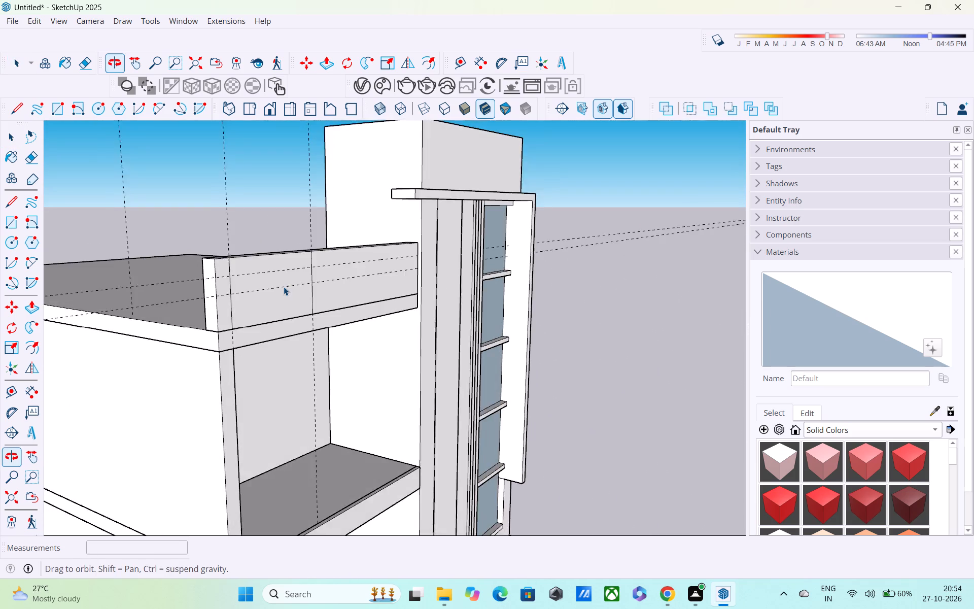
{"action": "middle_click_drag", "start_coordinate": [284, 287], "coordinate": [284, 287]}
{"action": "scroll", "coordinate": [284, 287], "scroll_direction": "up", "scroll_amount": 2}
{"action": "scroll", "coordinate": [262, 310], "scroll_direction": "down", "scroll_amount": 7}
{"action": "left_click", "coordinate": [237, 223]}
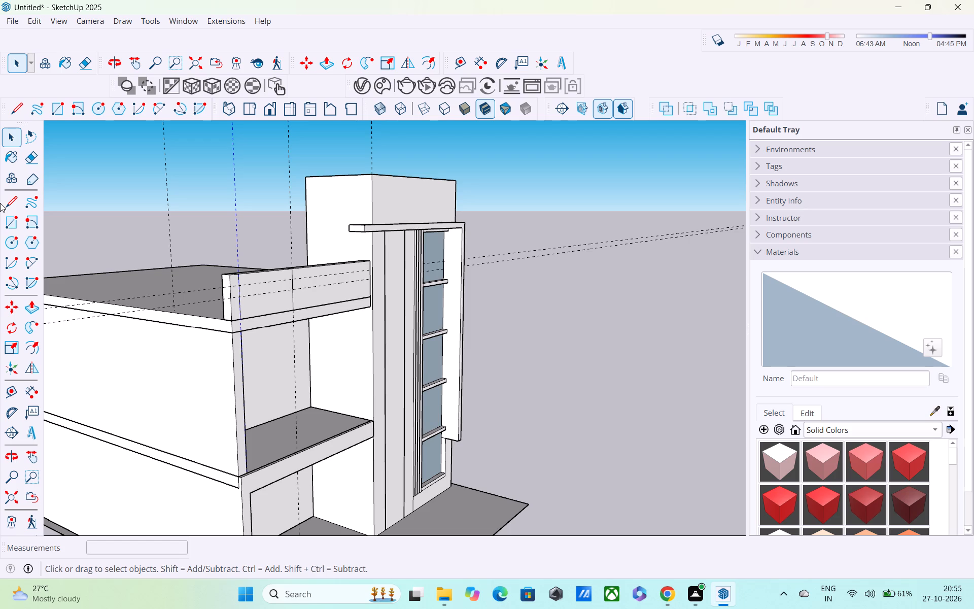
{"action": "scroll", "coordinate": [1, 198], "scroll_direction": "down", "scroll_amount": 3}
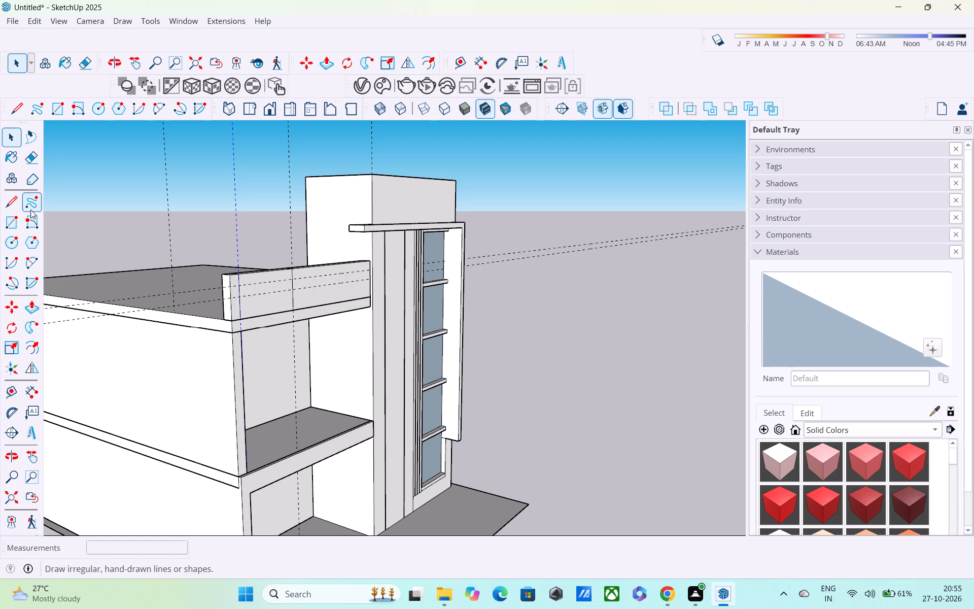
{"action": "key", "text": "Delete"}
{"action": "middle_click_drag", "start_coordinate": [266, 233], "coordinate": [173, 199]}
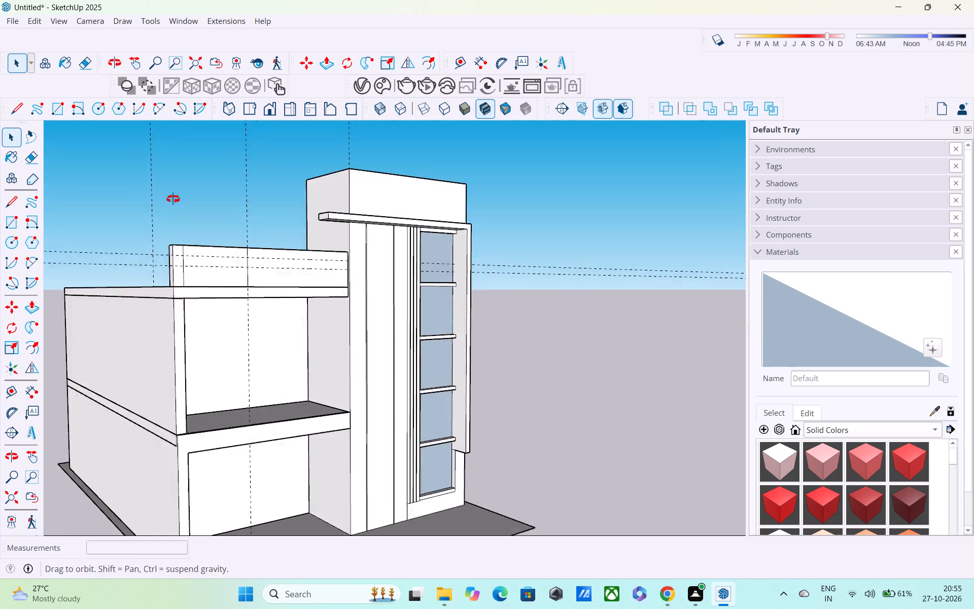
{"action": "middle_click_drag", "start_coordinate": [173, 199], "coordinate": [151, 192]}
{"action": "left_click", "coordinate": [236, 183]}
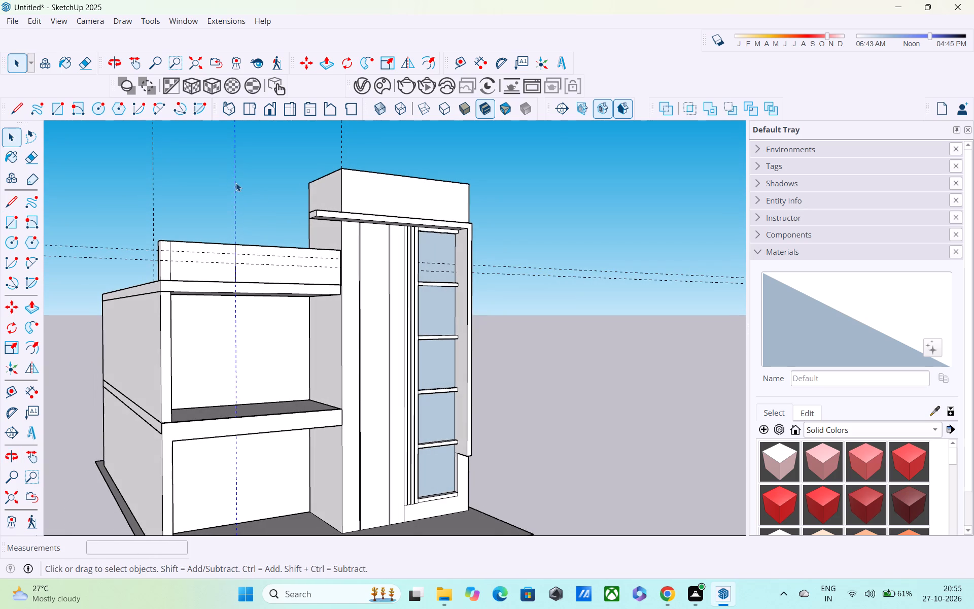
{"action": "key", "text": "Delete"}
Draw a 3' by 9" rectangle between the two horizontal guides, starting from the panel's tower-side vertical line.
{"action": "scroll", "coordinate": [247, 214], "scroll_direction": "down", "scroll_amount": 1}
{"action": "middle_click_drag", "start_coordinate": [253, 232], "coordinate": [170, 271]}
{"action": "scroll", "coordinate": [170, 271], "scroll_direction": "up", "scroll_amount": 4}
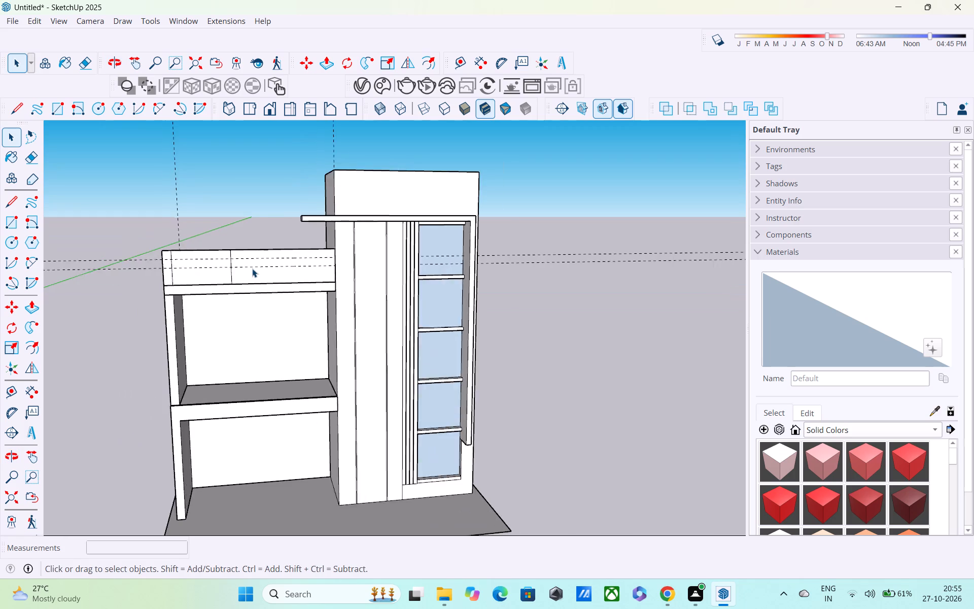
{"action": "scroll", "coordinate": [252, 268], "scroll_direction": "up", "scroll_amount": 2}
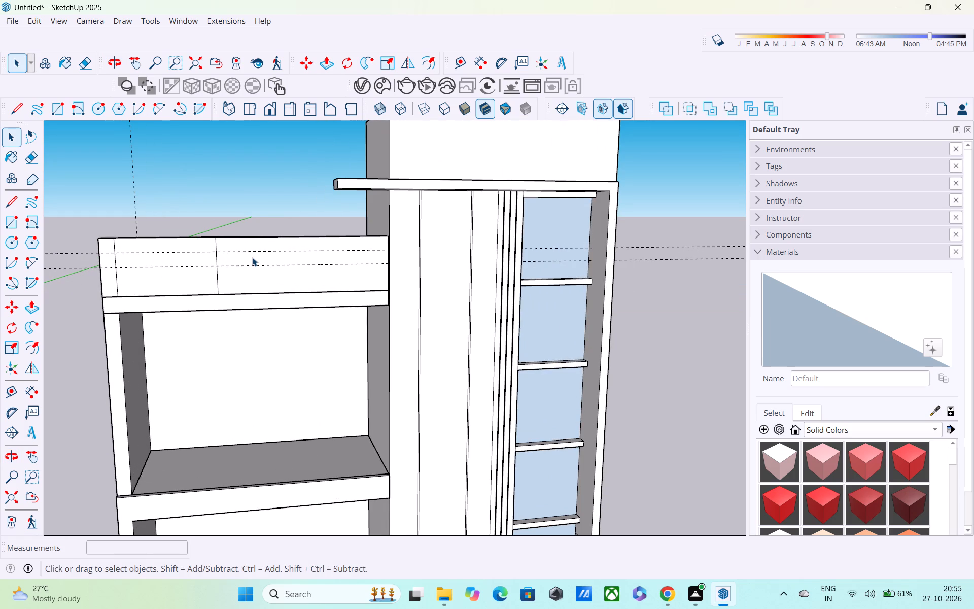
{"action": "key", "text": "l"}
{"action": "scroll", "coordinate": [249, 257], "scroll_direction": "up", "scroll_amount": 1}
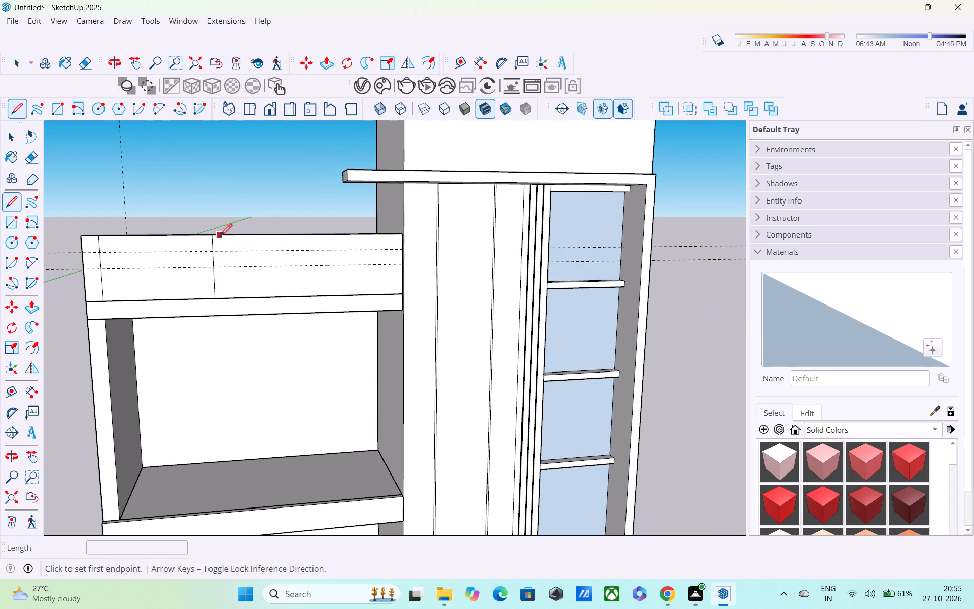
{"action": "left_click", "coordinate": [215, 250]}
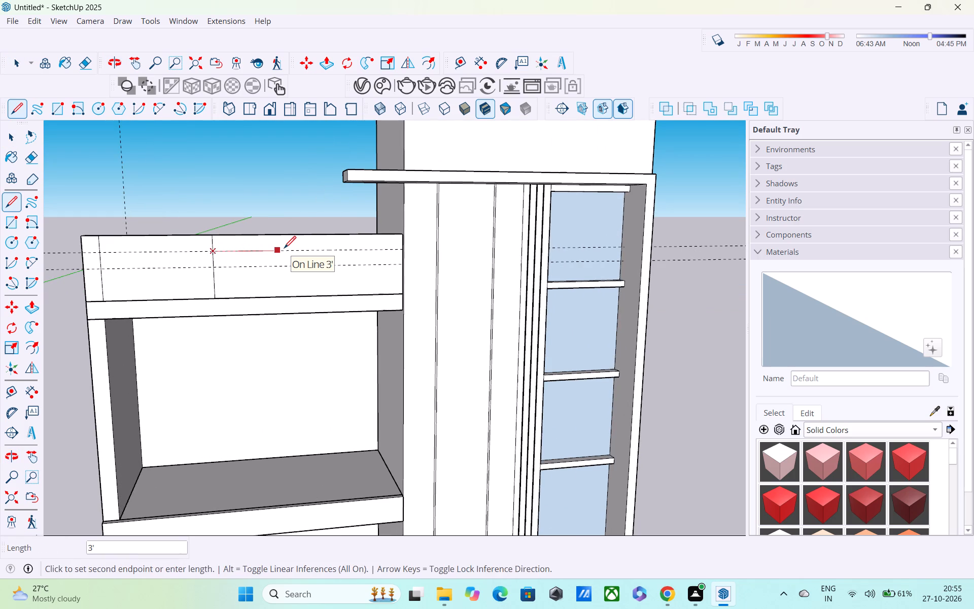
{"action": "left_click", "coordinate": [284, 249]}
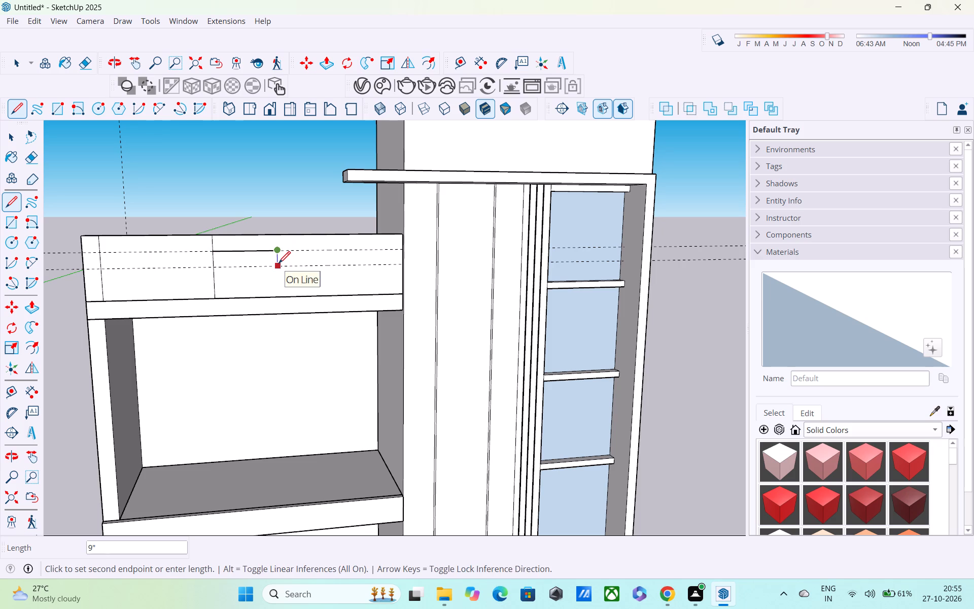
{"action": "left_click", "coordinate": [279, 267]}
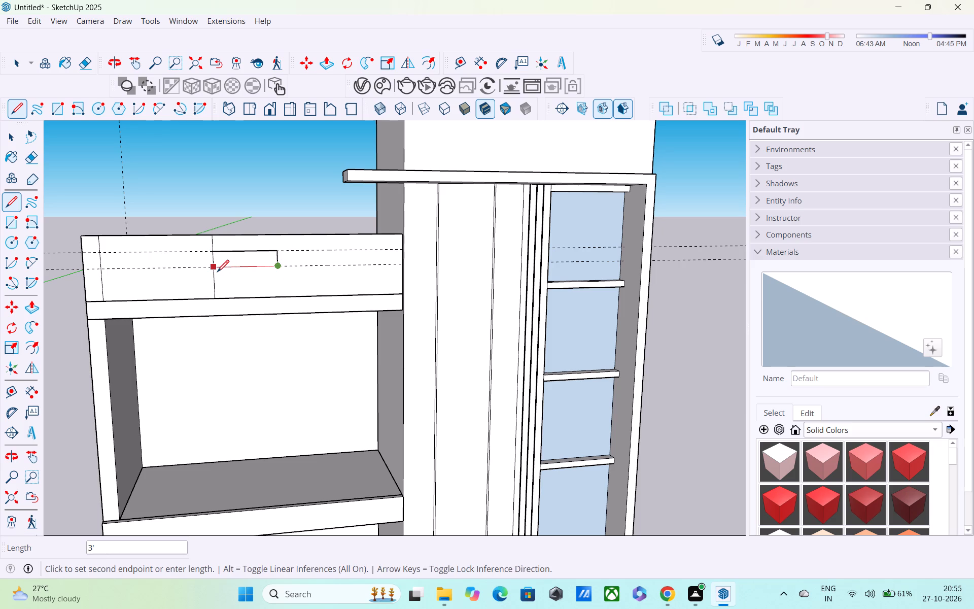
{"action": "left_click", "coordinate": [217, 273]}
Extend the 3' by 9" rectangle about 1' 1" toward the tower with lines and erase the edge dividing the two parts.
{"action": "middle_click_drag", "start_coordinate": [315, 303], "coordinate": [292, 259]}
{"action": "scroll", "coordinate": [292, 259], "scroll_direction": "down", "scroll_amount": 3}
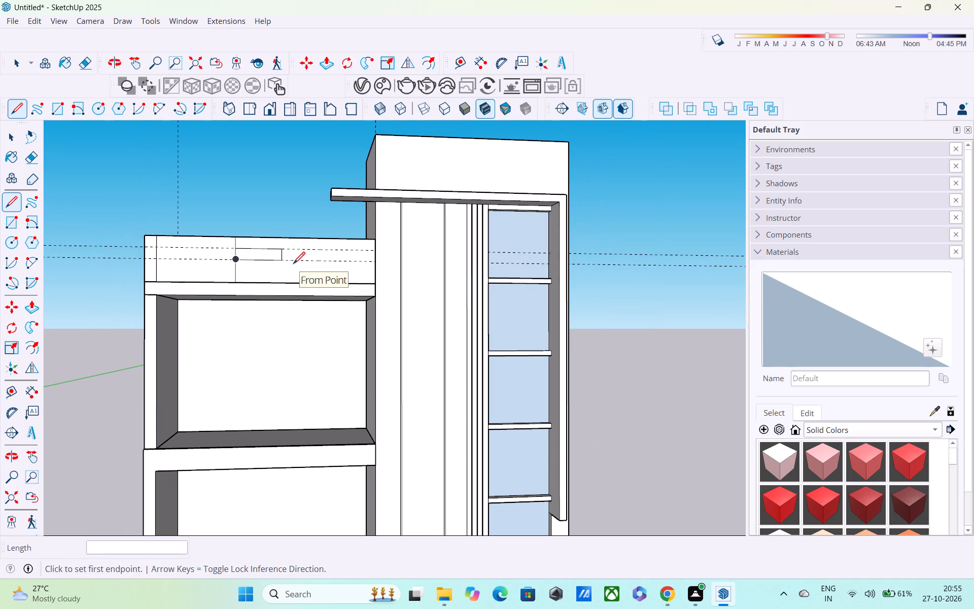
{"action": "scroll", "coordinate": [293, 265], "scroll_direction": "down", "scroll_amount": 2}
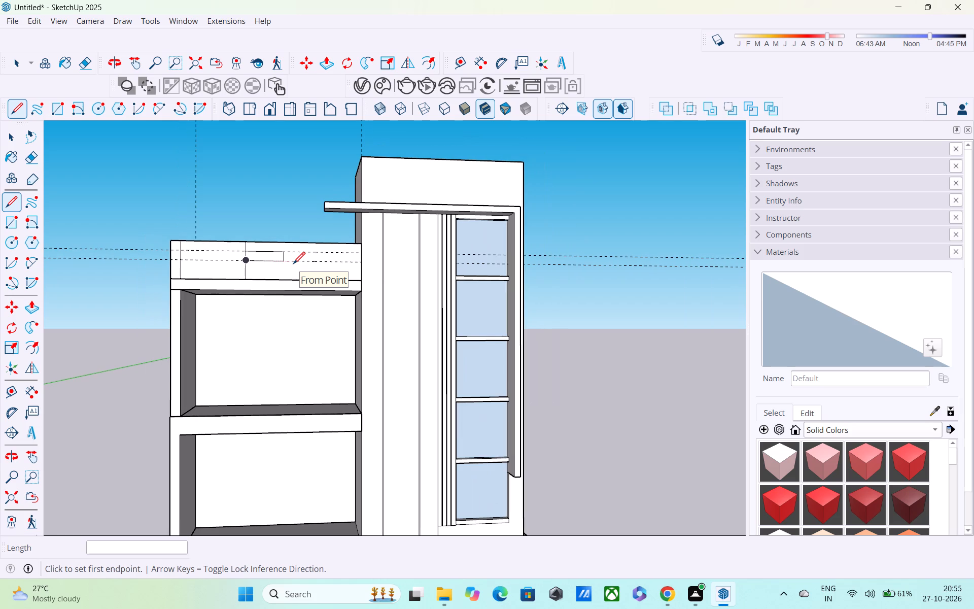
{"action": "scroll", "coordinate": [295, 262], "scroll_direction": "up", "scroll_amount": 3}
{"action": "left_click", "coordinate": [281, 249]}
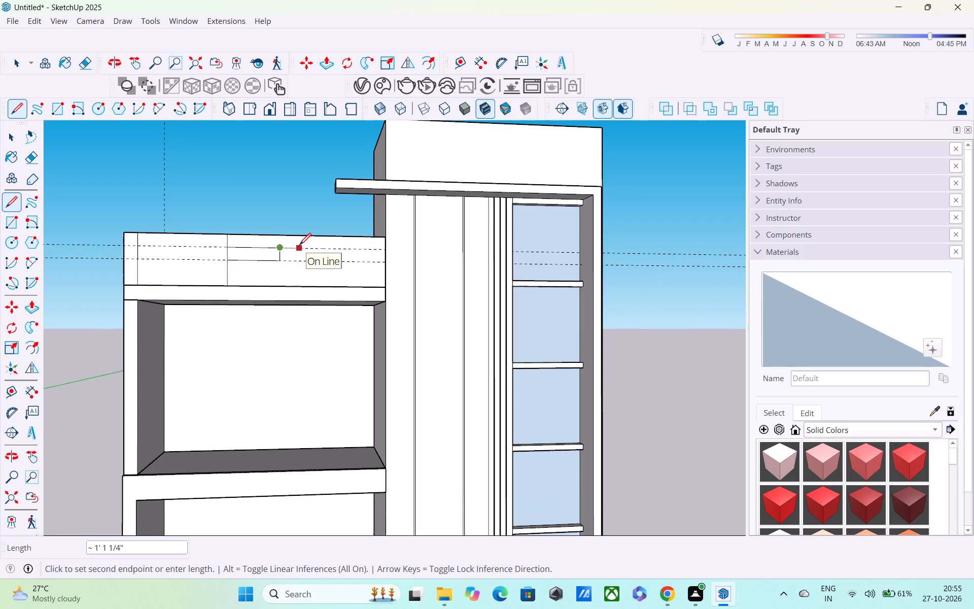
{"action": "left_click", "coordinate": [299, 246]}
{"action": "left_click", "coordinate": [299, 262]}
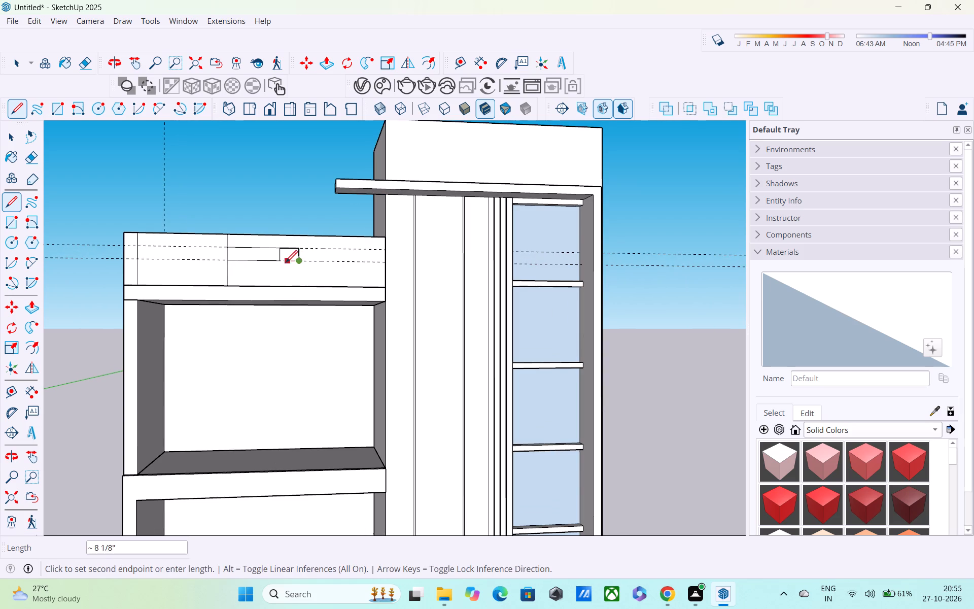
{"action": "left_click", "coordinate": [285, 263]}
{"action": "key", "text": "w"}
{"action": "scroll", "coordinate": [284, 261], "scroll_direction": "up", "scroll_amount": 4}
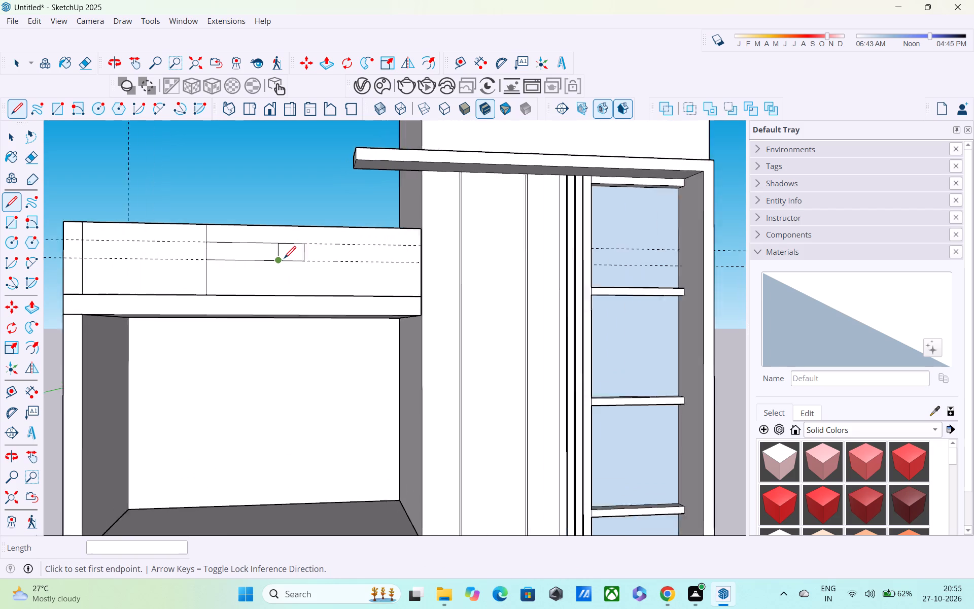
{"action": "key", "text": "e"}
{"action": "scroll", "coordinate": [284, 259], "scroll_direction": "up", "scroll_amount": 4}
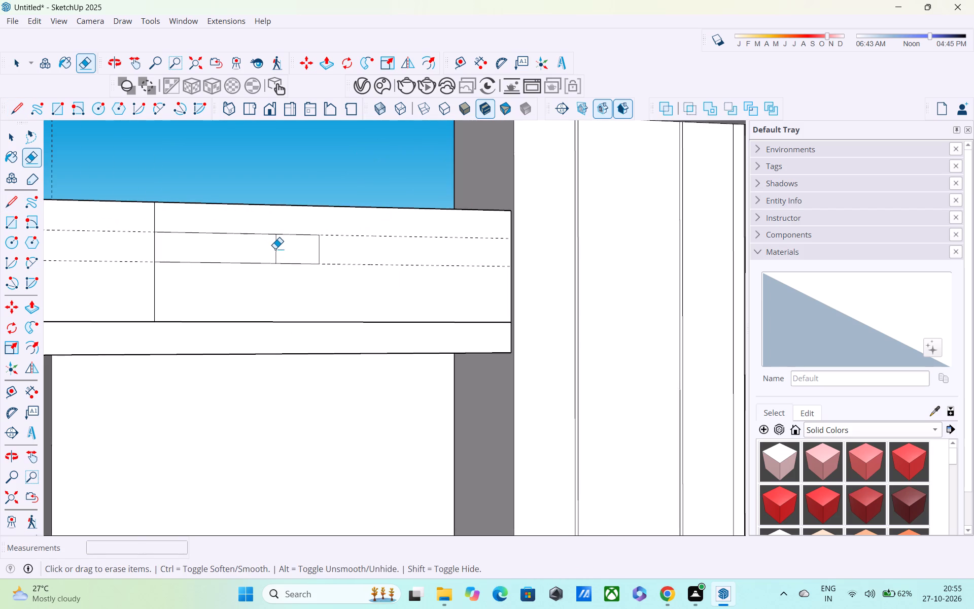
{"action": "left_click", "coordinate": [275, 249]}
Pull the extended rectangle out of the parapet's front face by 3", and revise the distance to 4".
{"action": "scroll", "coordinate": [280, 258], "scroll_direction": "down", "scroll_amount": 5}
{"action": "middle_click_drag", "start_coordinate": [294, 291], "coordinate": [309, 346]}
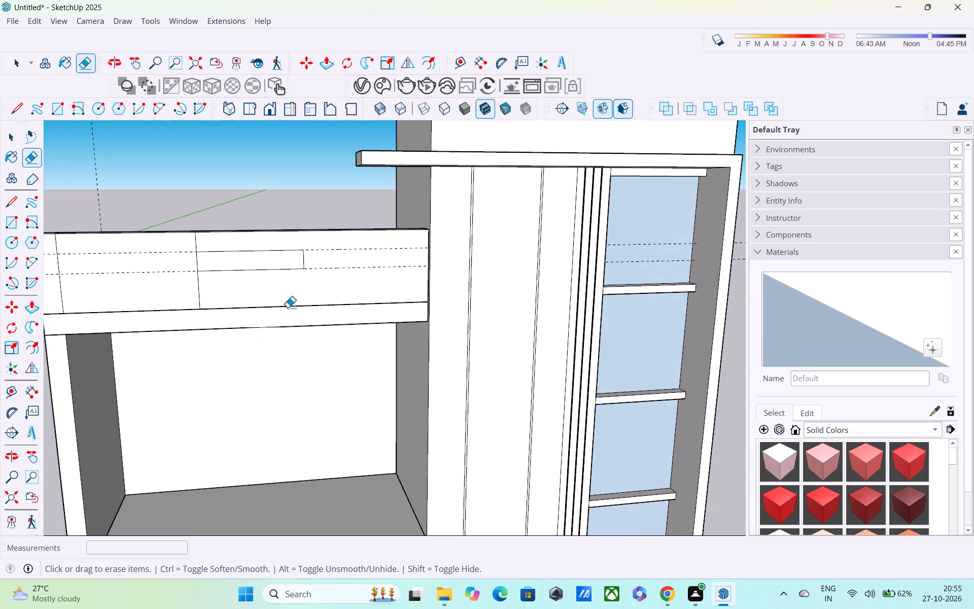
{"action": "key", "text": "p"}
{"action": "left_click", "coordinate": [269, 258]}
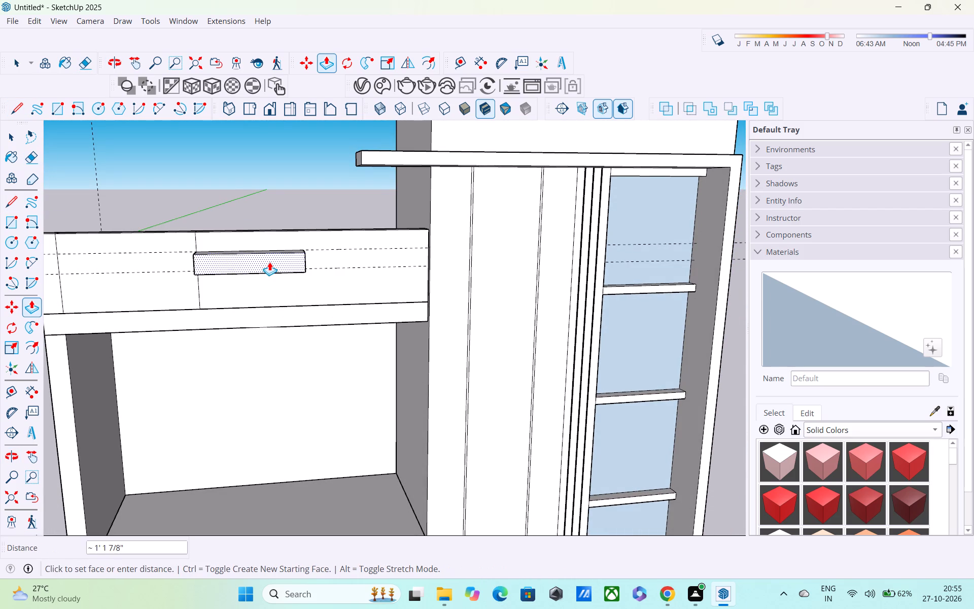
{"action": "type", "text": "3\""}
{"action": "key", "text": "Return"}
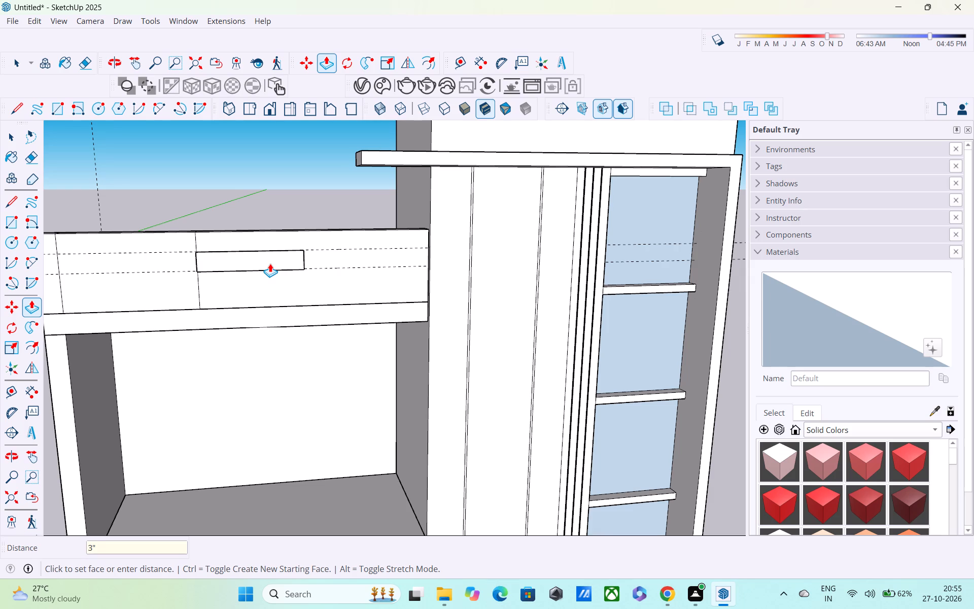
{"action": "type", "text": "4\""}
{"action": "key", "text": "Return"}
Draw a rectangle 9" by about 5' 1" between the horizontal guides, from the raised panel's end to the parapet's tower-side edge.
{"action": "middle_click_drag", "start_coordinate": [283, 271], "coordinate": [305, 107]}
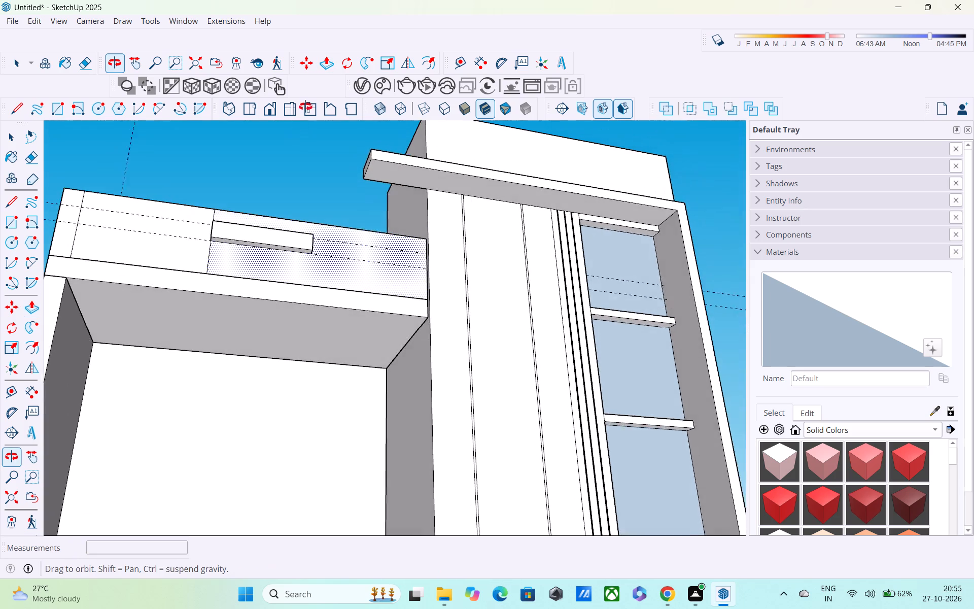
{"action": "middle_click_drag", "start_coordinate": [305, 107], "coordinate": [304, 137]}
{"action": "scroll", "coordinate": [328, 252], "scroll_direction": "down", "scroll_amount": 2}
{"action": "middle_click_drag", "start_coordinate": [331, 253], "coordinate": [206, 351]}
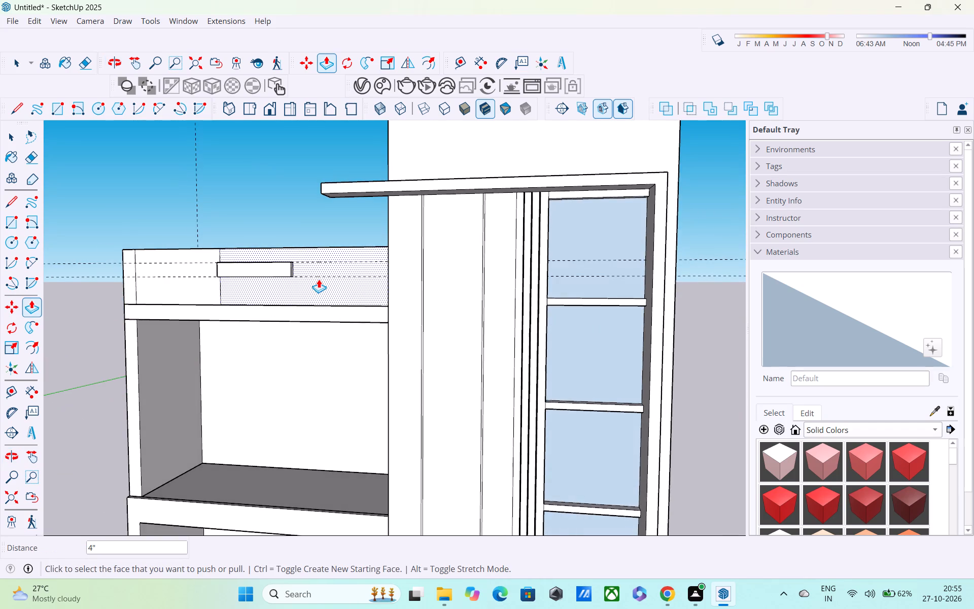
{"action": "scroll", "coordinate": [319, 279], "scroll_direction": "up", "scroll_amount": 1}
{"action": "key", "text": "r"}
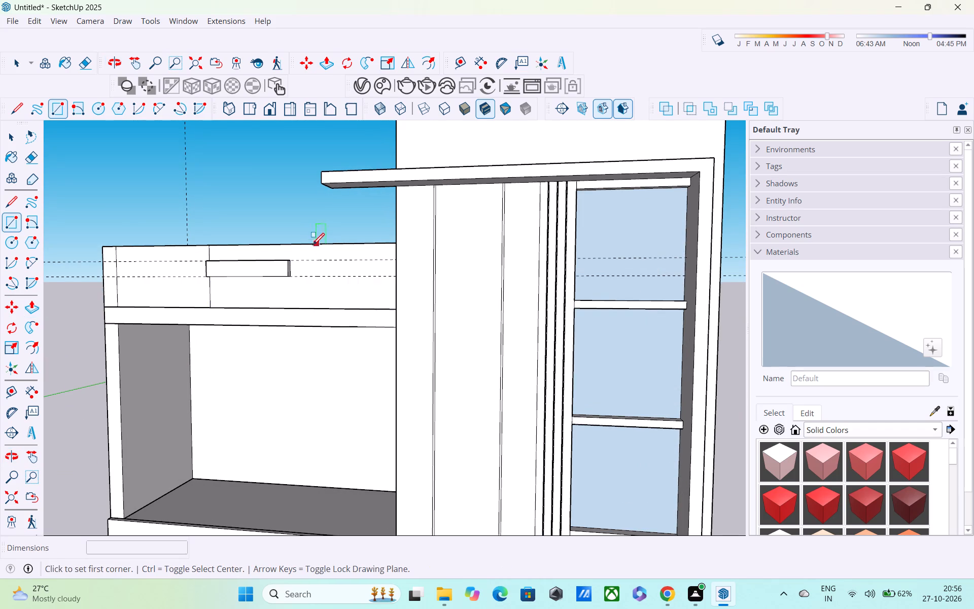
{"action": "scroll", "coordinate": [300, 268], "scroll_direction": "up", "scroll_amount": 4}
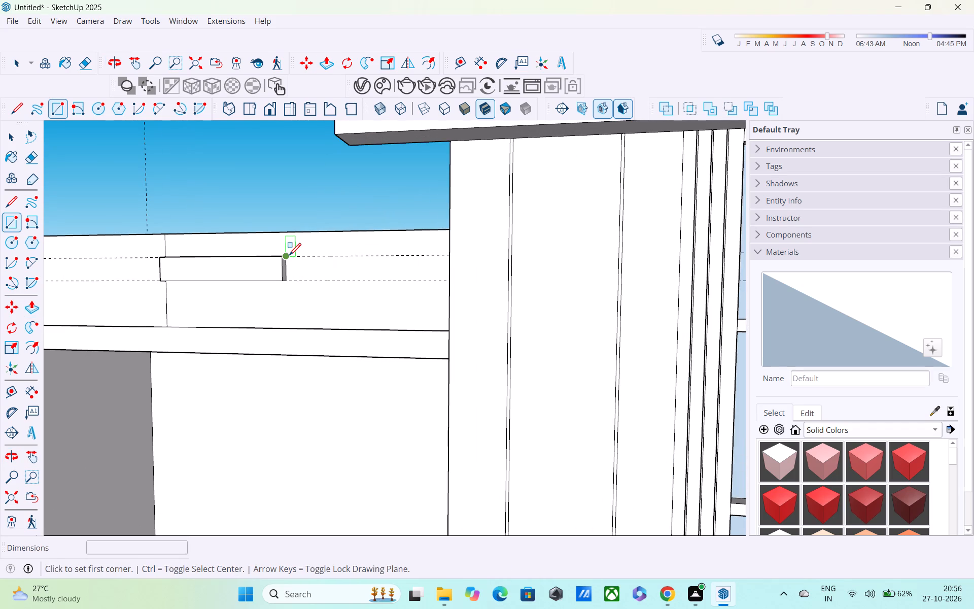
{"action": "left_click", "coordinate": [289, 256]}
{"action": "middle_click_drag", "start_coordinate": [433, 286], "coordinate": [521, 296]}
{"action": "scroll", "coordinate": [452, 281], "scroll_direction": "up", "scroll_amount": 4}
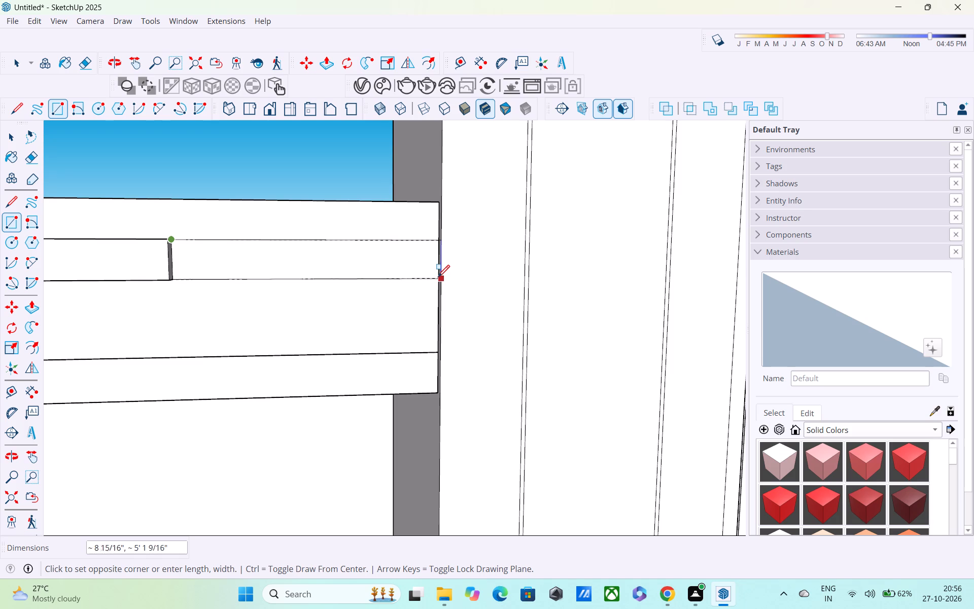
{"action": "scroll", "coordinate": [438, 276], "scroll_direction": "up", "scroll_amount": 8}
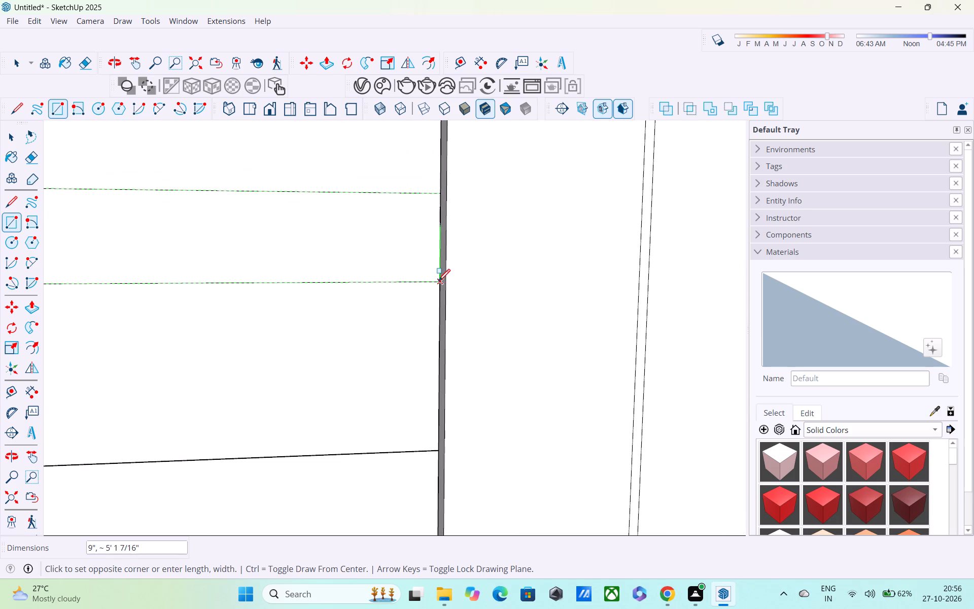
{"action": "left_click", "coordinate": [439, 282]}
Push the rectangle beside the raised panel 9" through the parapet to cut an open slot.
{"action": "key", "text": "p"}
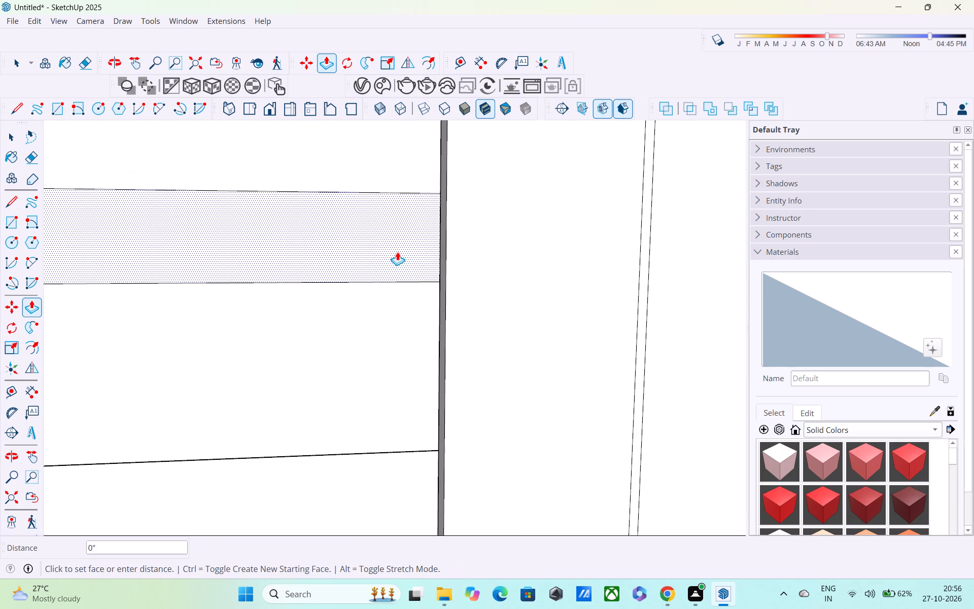
{"action": "left_click", "coordinate": [397, 252]}
{"action": "left_click", "coordinate": [349, 234]}
{"action": "scroll", "coordinate": [346, 234], "scroll_direction": "down", "scroll_amount": 5}
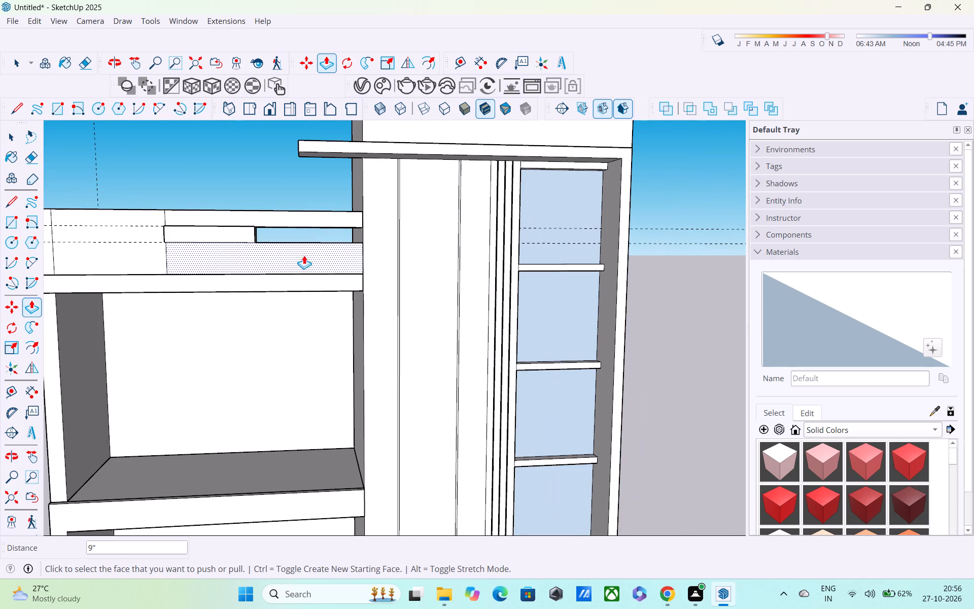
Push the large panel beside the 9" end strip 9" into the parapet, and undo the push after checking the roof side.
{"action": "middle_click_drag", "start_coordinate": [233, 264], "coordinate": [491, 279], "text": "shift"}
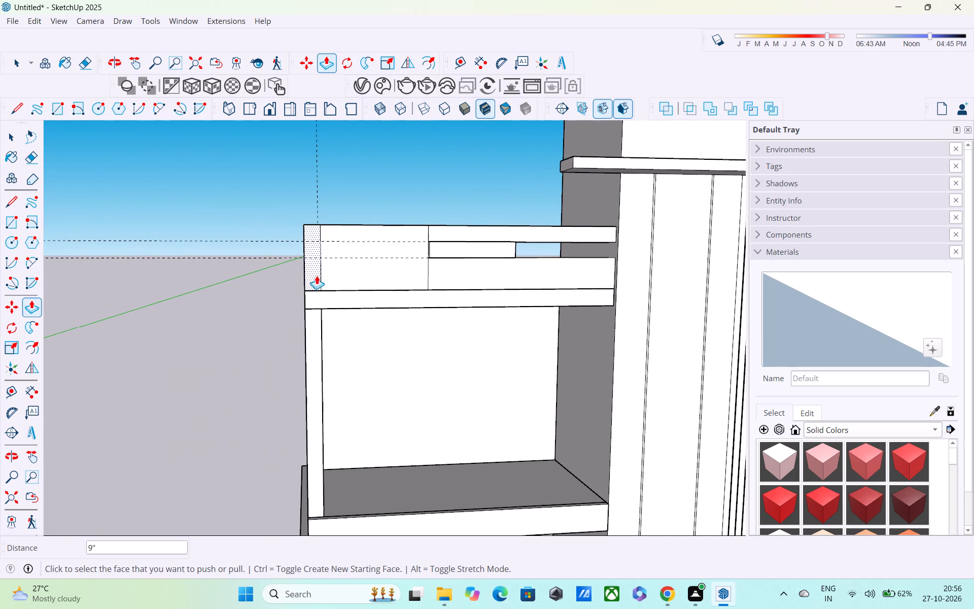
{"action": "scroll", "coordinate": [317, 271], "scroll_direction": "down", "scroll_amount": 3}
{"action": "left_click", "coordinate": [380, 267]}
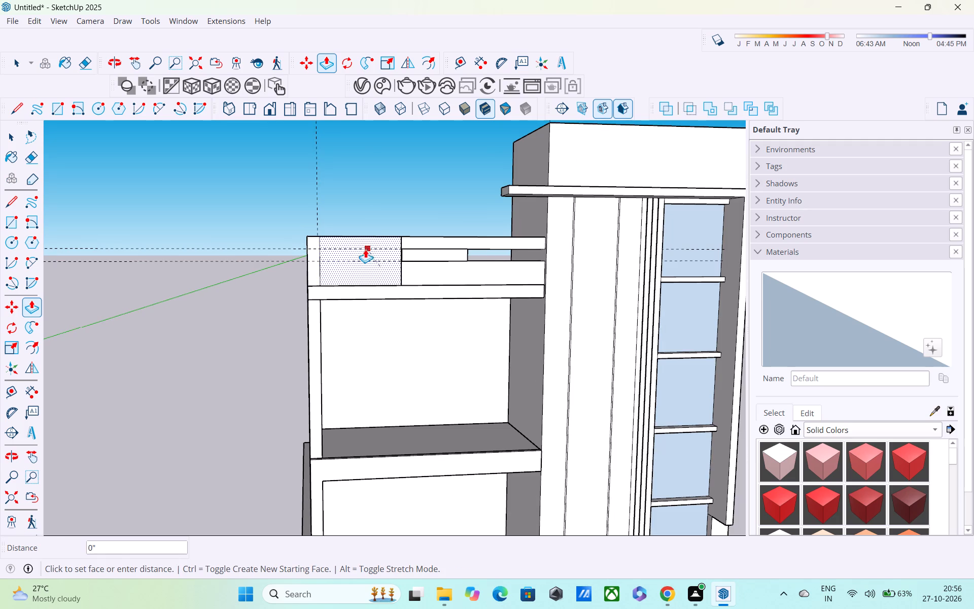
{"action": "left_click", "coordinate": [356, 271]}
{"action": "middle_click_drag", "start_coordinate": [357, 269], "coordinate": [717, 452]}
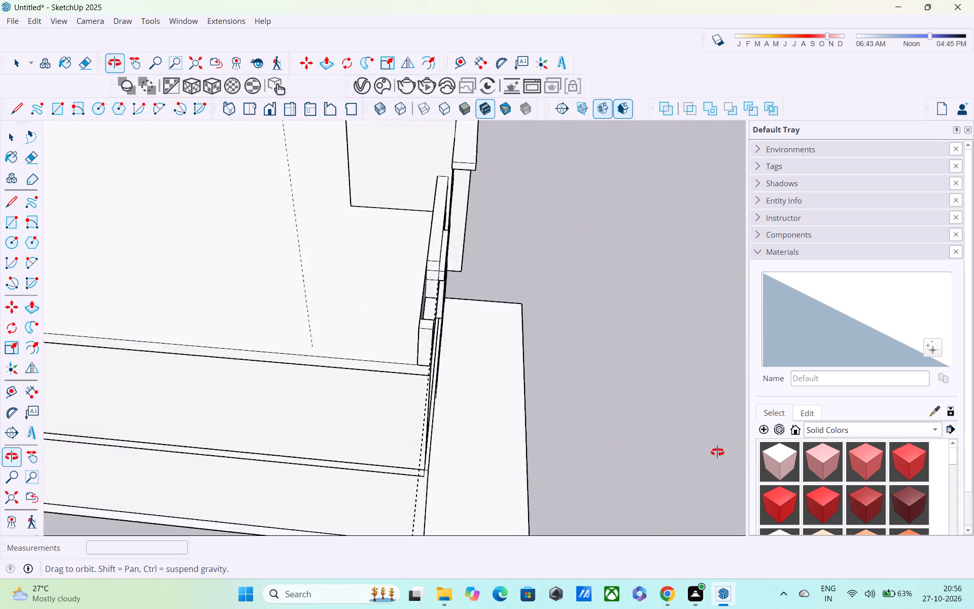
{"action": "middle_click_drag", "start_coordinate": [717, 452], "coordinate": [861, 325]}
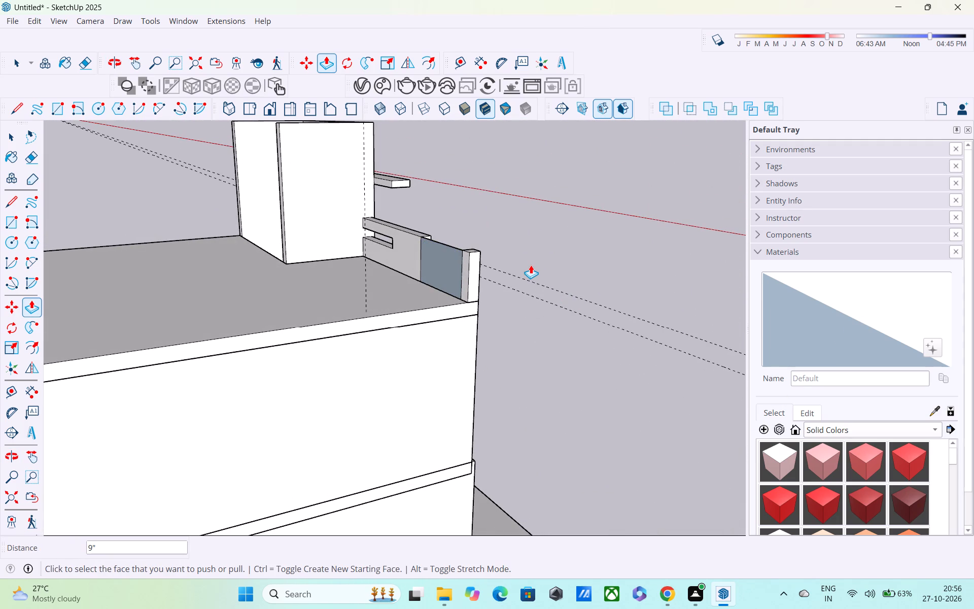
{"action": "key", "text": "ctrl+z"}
Delete the two horizontal guides running along the parapet's front face.
{"action": "middle_click_drag", "start_coordinate": [416, 270], "coordinate": [512, 361]}
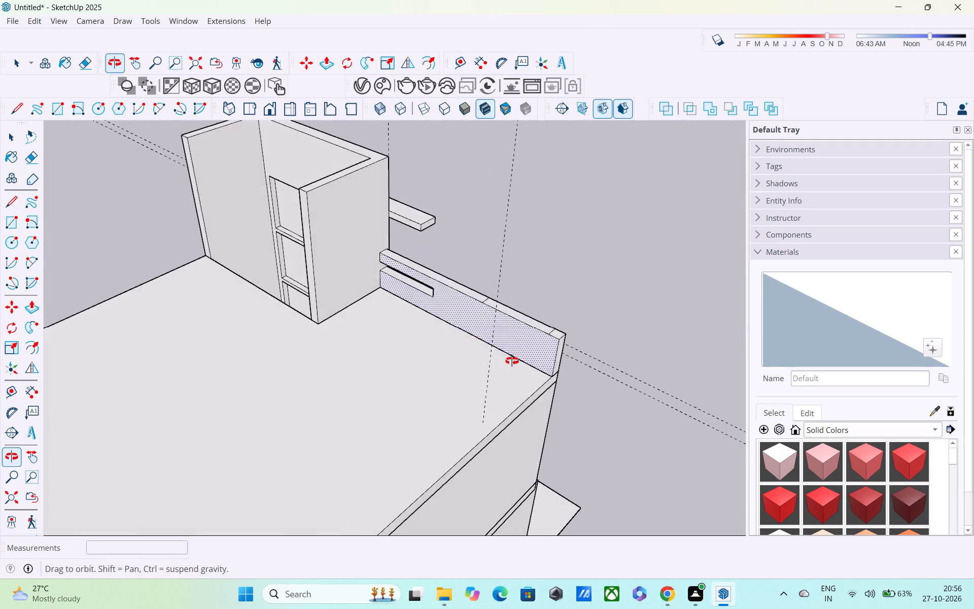
{"action": "middle_click_drag", "start_coordinate": [512, 361], "coordinate": [516, 358]}
{"action": "key", "text": "space"}
{"action": "left_click_drag", "start_coordinate": [623, 351], "coordinate": [610, 397]}
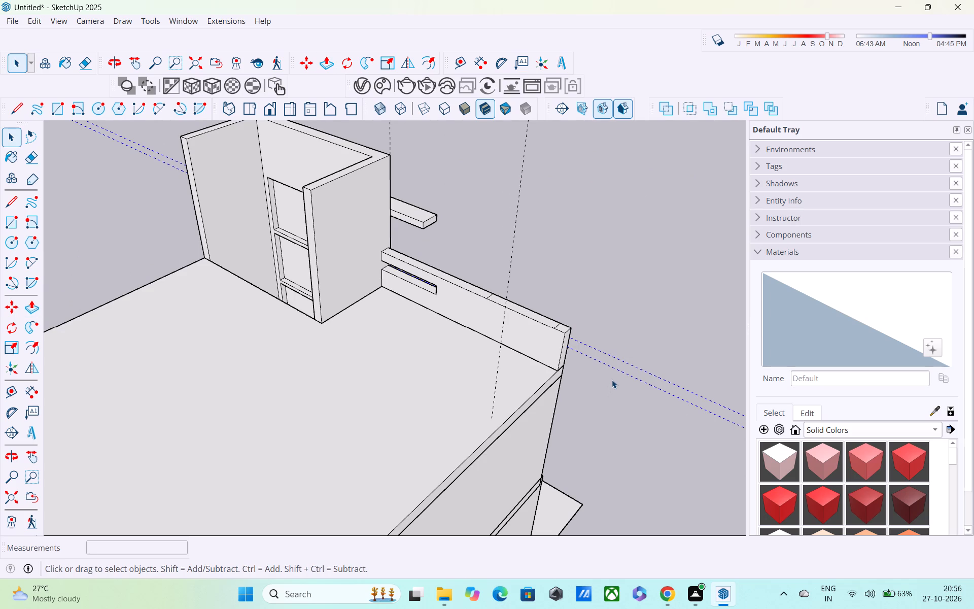
{"action": "key", "text": "Delete"}
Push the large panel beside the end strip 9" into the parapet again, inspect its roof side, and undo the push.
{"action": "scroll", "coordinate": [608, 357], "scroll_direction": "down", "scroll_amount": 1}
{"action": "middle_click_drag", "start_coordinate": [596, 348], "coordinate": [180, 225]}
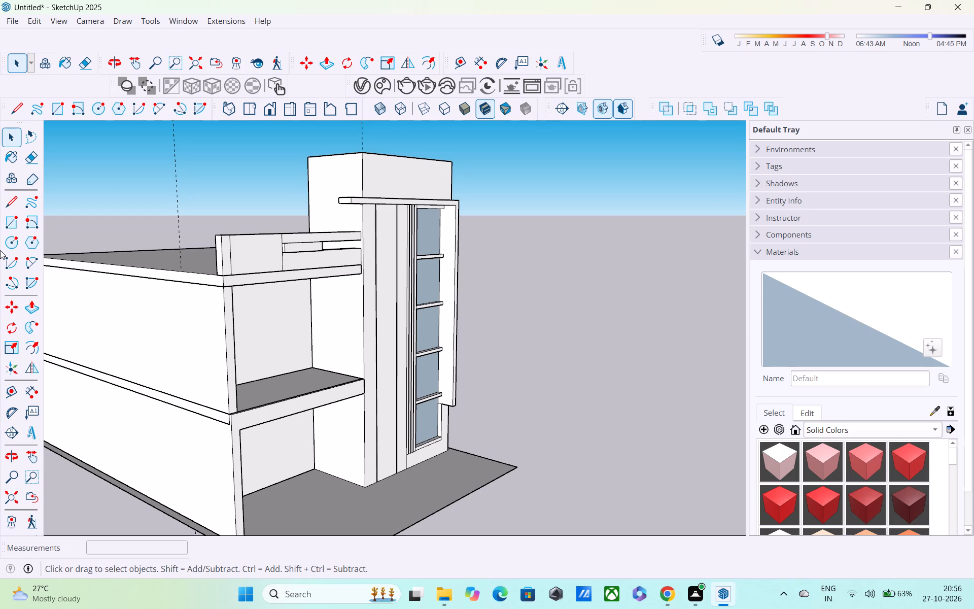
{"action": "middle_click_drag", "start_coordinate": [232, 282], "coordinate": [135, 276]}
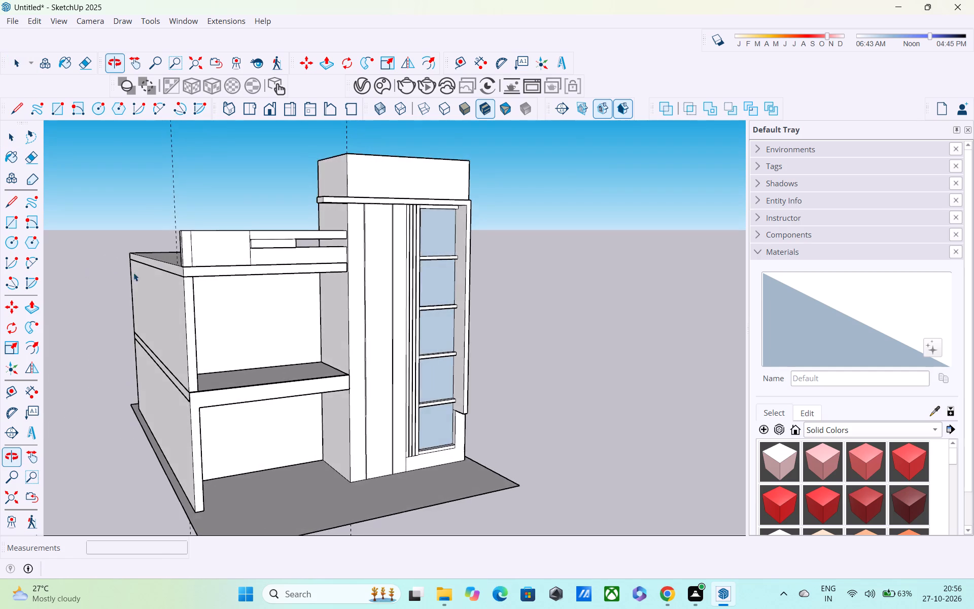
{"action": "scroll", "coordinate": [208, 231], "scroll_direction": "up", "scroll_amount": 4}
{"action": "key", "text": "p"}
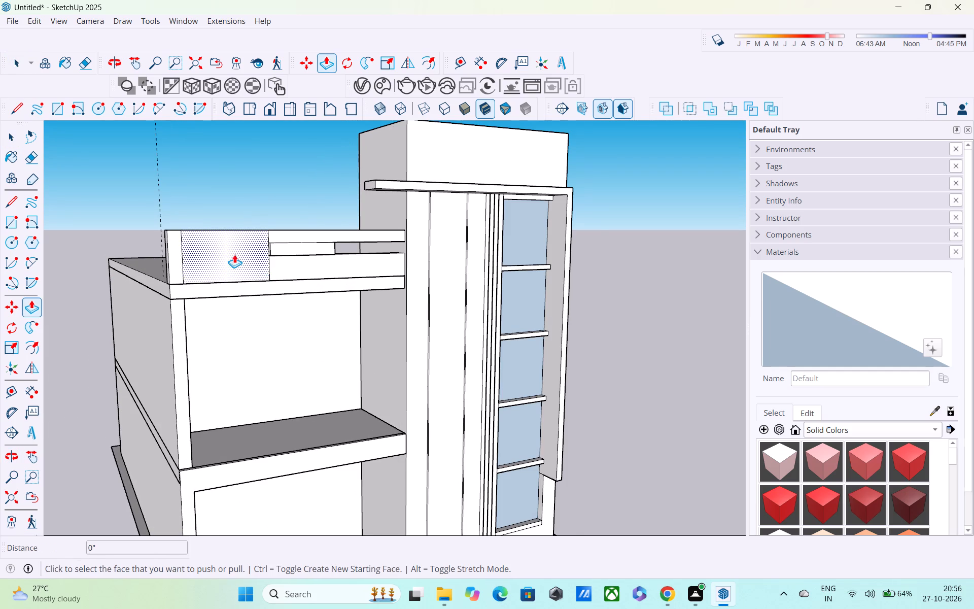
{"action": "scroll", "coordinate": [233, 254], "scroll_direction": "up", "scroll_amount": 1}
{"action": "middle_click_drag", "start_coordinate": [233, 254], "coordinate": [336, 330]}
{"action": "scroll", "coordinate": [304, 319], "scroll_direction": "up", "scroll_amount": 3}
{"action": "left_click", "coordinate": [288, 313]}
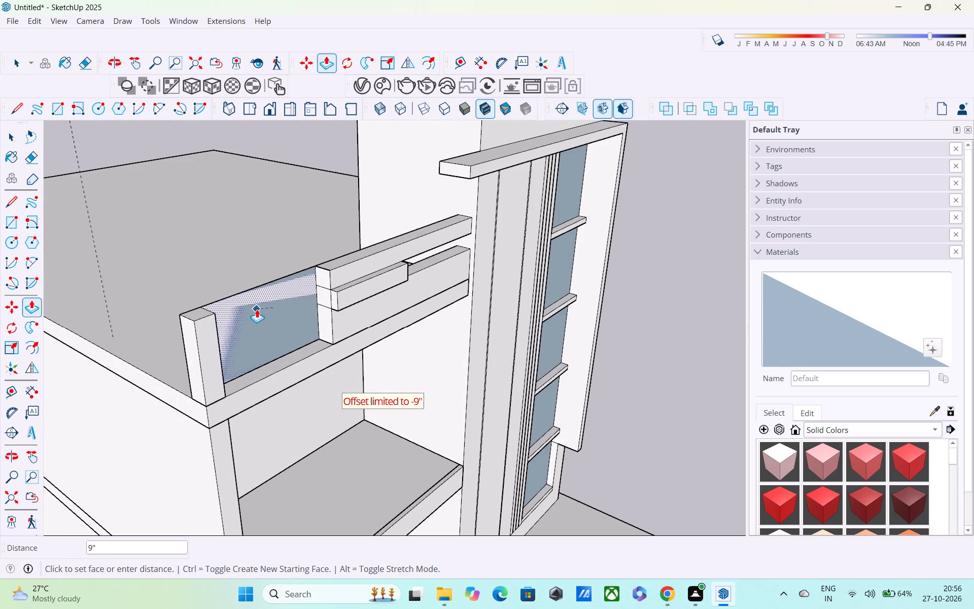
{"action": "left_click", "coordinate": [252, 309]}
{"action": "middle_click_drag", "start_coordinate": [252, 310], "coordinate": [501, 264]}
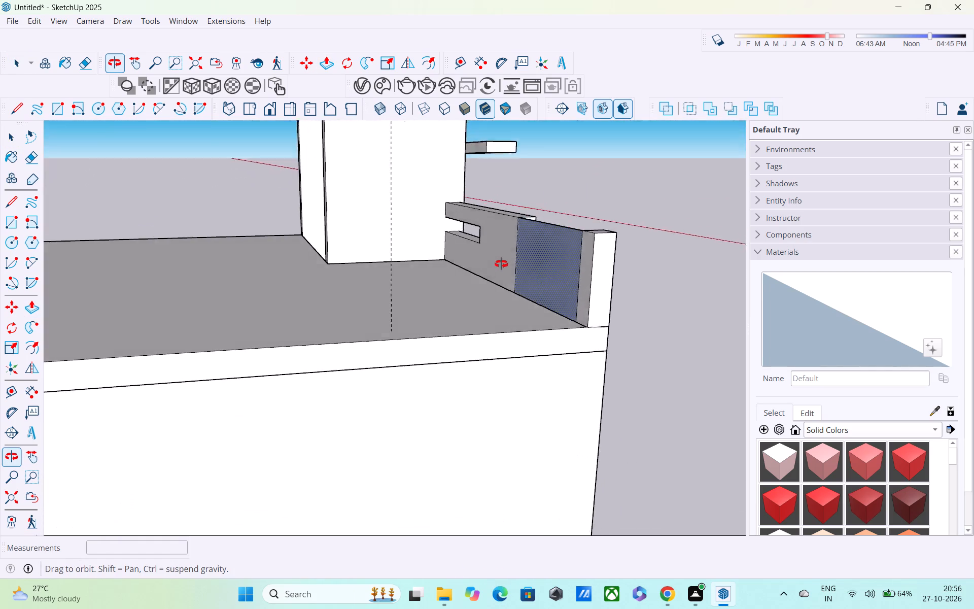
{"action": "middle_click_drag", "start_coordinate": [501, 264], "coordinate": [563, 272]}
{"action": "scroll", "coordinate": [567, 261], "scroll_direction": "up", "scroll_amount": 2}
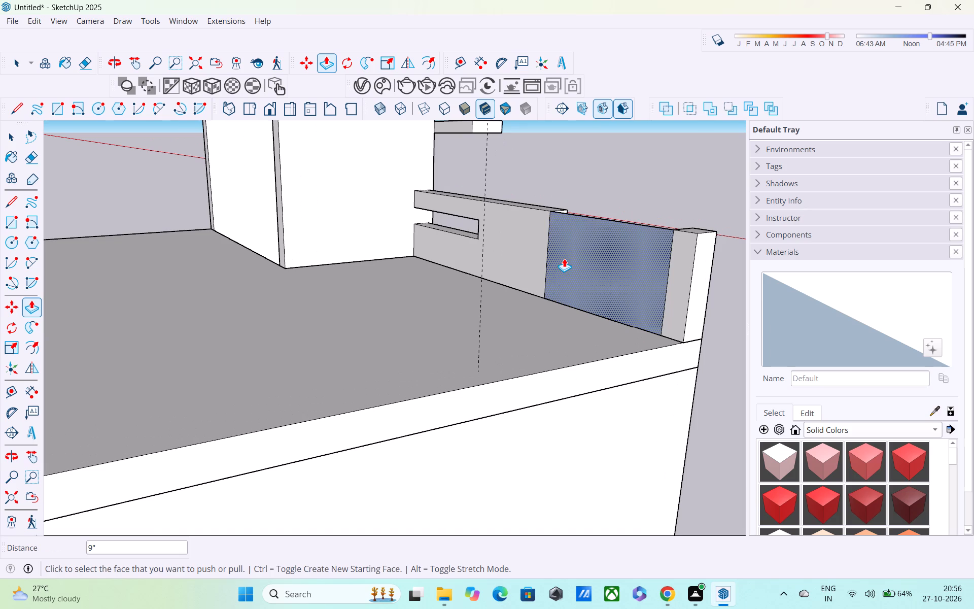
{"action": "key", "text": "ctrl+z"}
Draw two 3' vertical lines down the parapet's roof-side face, one from each dividing line on its top.
{"action": "middle_click_drag", "start_coordinate": [616, 243], "coordinate": [712, 292]}
{"action": "key", "text": "l"}
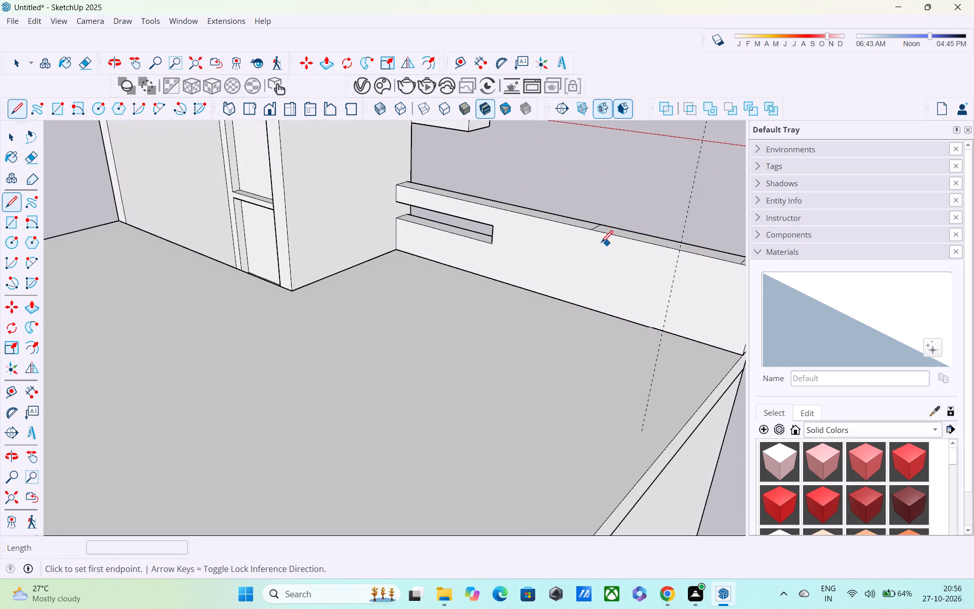
{"action": "scroll", "coordinate": [598, 243], "scroll_direction": "up", "scroll_amount": 3}
{"action": "left_click", "coordinate": [587, 226]}
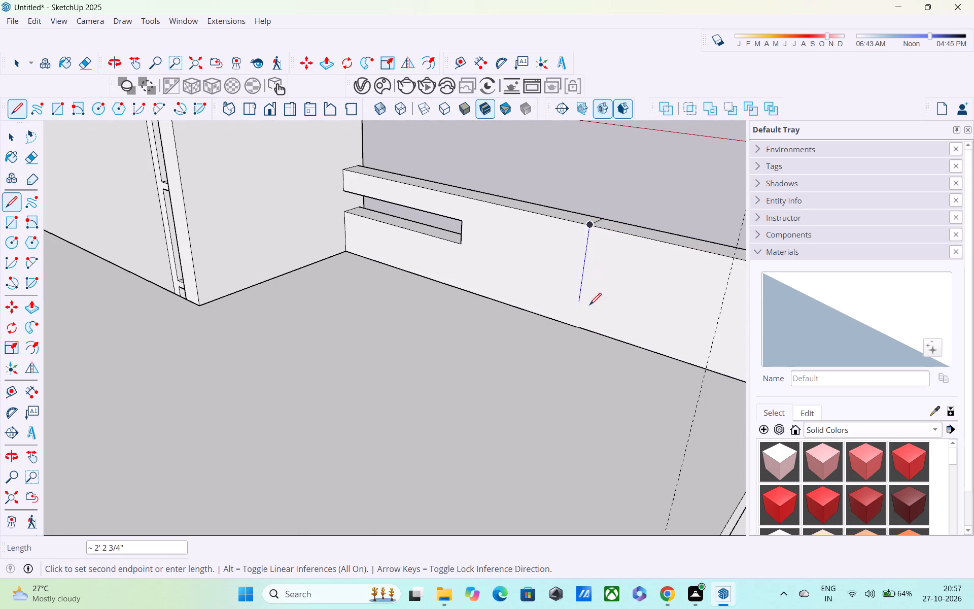
{"action": "left_click", "coordinate": [576, 327]}
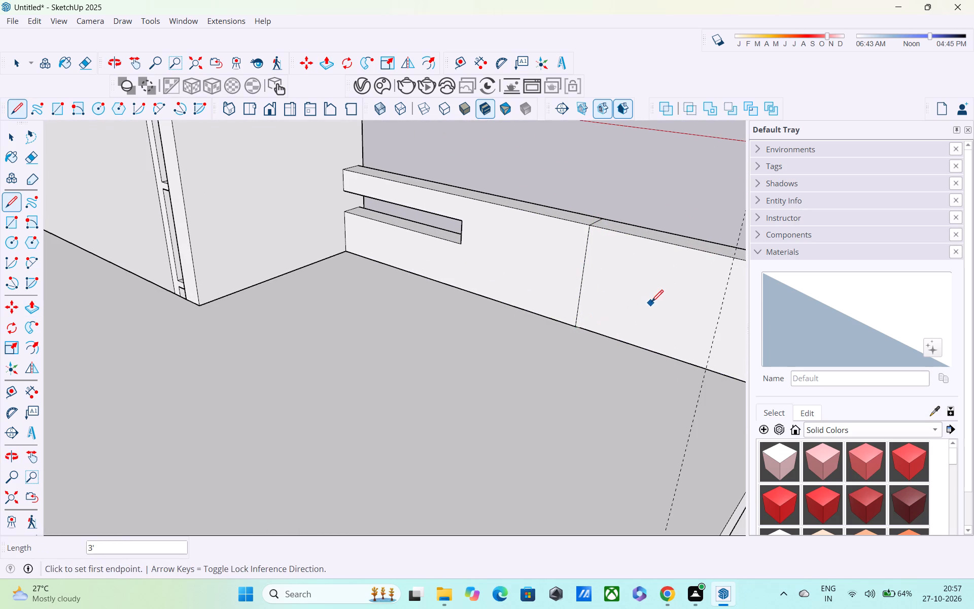
{"action": "middle_click_drag", "start_coordinate": [645, 302], "coordinate": [415, 295], "text": "shift"}
{"action": "left_click", "coordinate": [529, 261]}
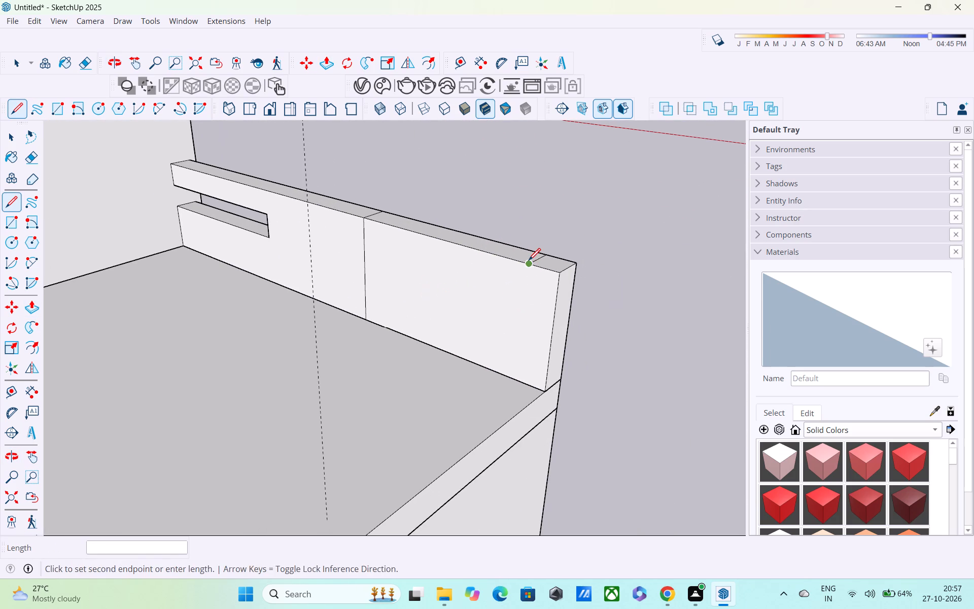
{"action": "left_click", "coordinate": [517, 380]}
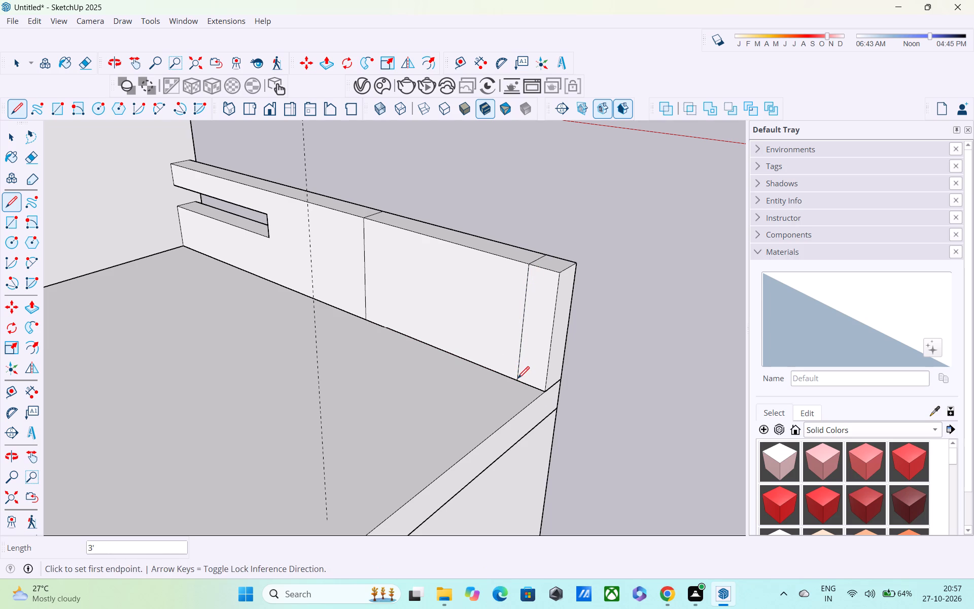
Push the large roof-side panel beside the end strip 9" through the parapet to leave an open gap.
{"action": "key", "text": "p"}
{"action": "left_click", "coordinate": [449, 322]}
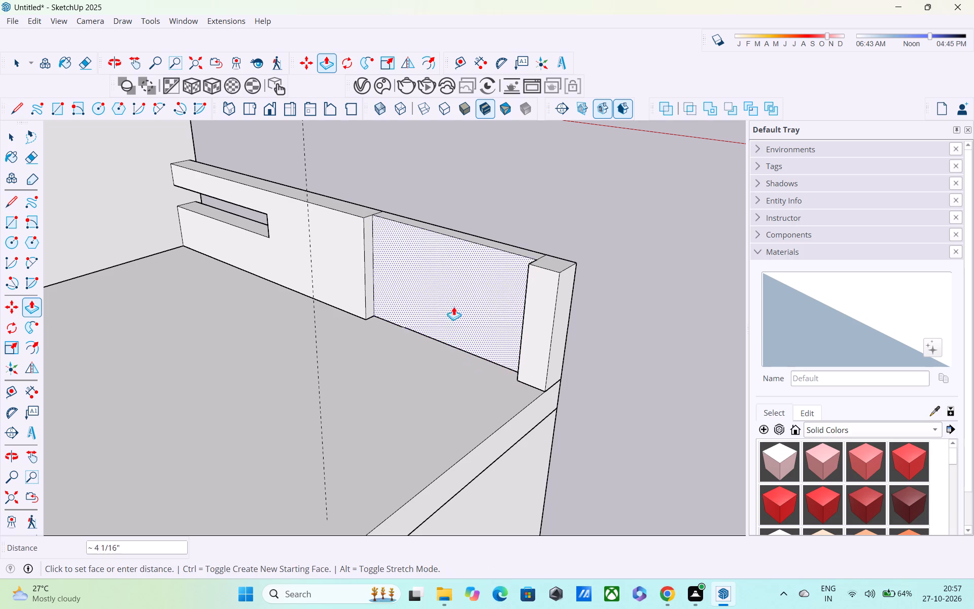
{"action": "left_click", "coordinate": [473, 275]}
Examine the parapet gap and the corner post from the front and from above.
{"action": "middle_click_drag", "start_coordinate": [476, 278], "coordinate": [116, 292]}
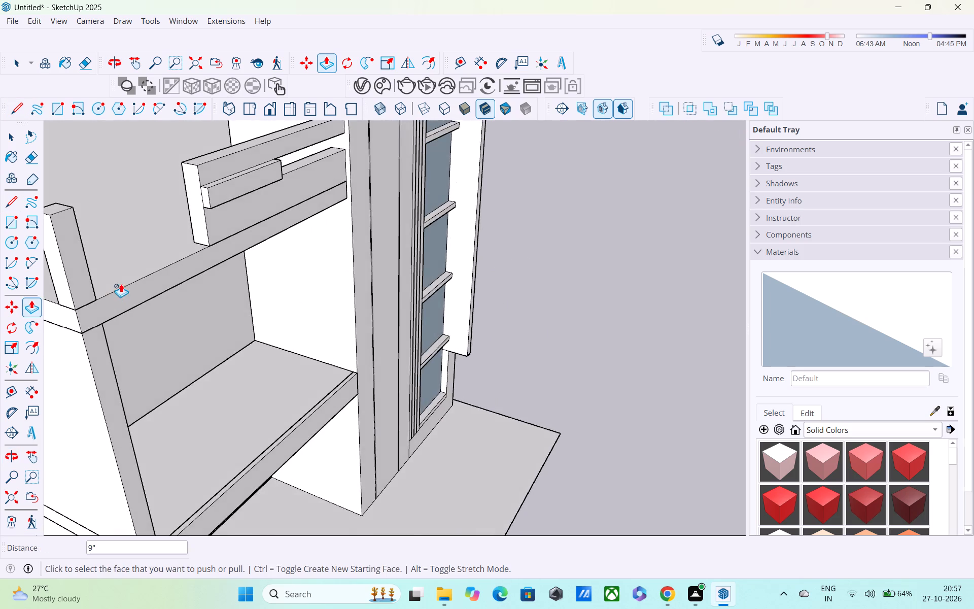
{"action": "scroll", "coordinate": [122, 282], "scroll_direction": "down", "scroll_amount": 6}
{"action": "middle_click_drag", "start_coordinate": [151, 264], "coordinate": [380, 283]}
{"action": "middle_click_drag", "start_coordinate": [381, 279], "coordinate": [298, 249]}
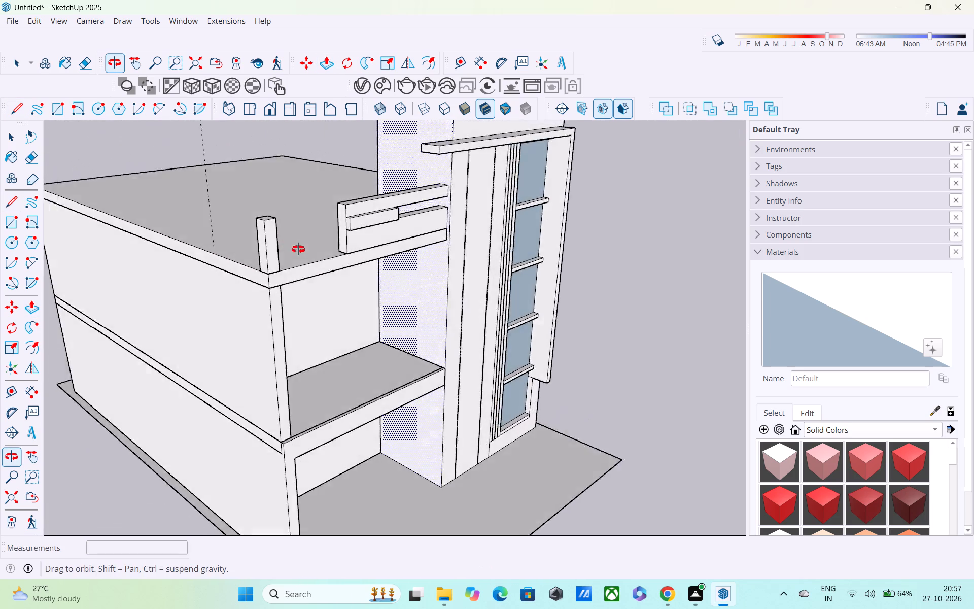
{"action": "middle_click_drag", "start_coordinate": [298, 249], "coordinate": [226, 204]}
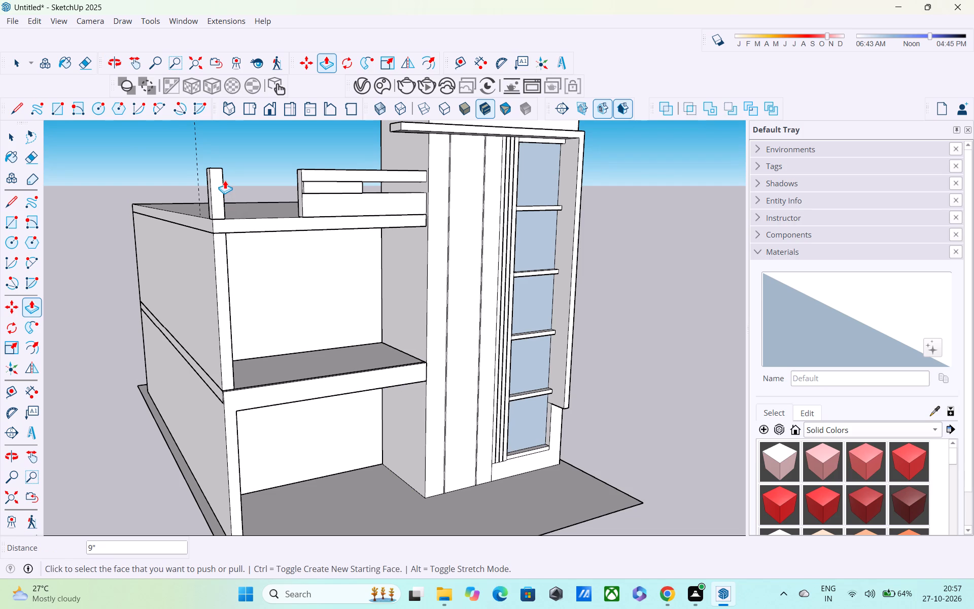
{"action": "middle_click_drag", "start_coordinate": [225, 180], "coordinate": [286, 235]}
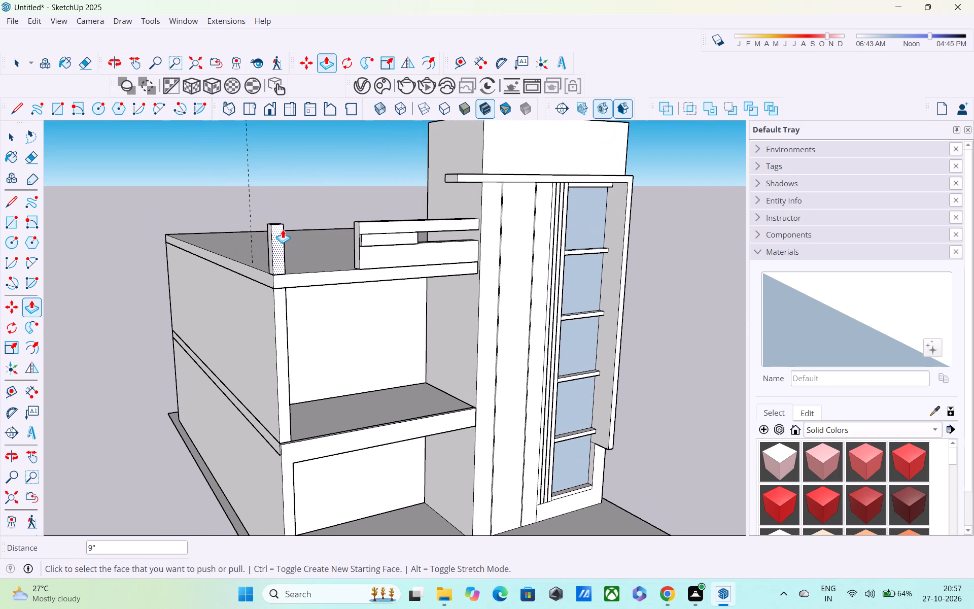
{"action": "middle_click_drag", "start_coordinate": [371, 245], "coordinate": [202, 287]}
{"action": "scroll", "coordinate": [190, 281], "scroll_direction": "up", "scroll_amount": 1}
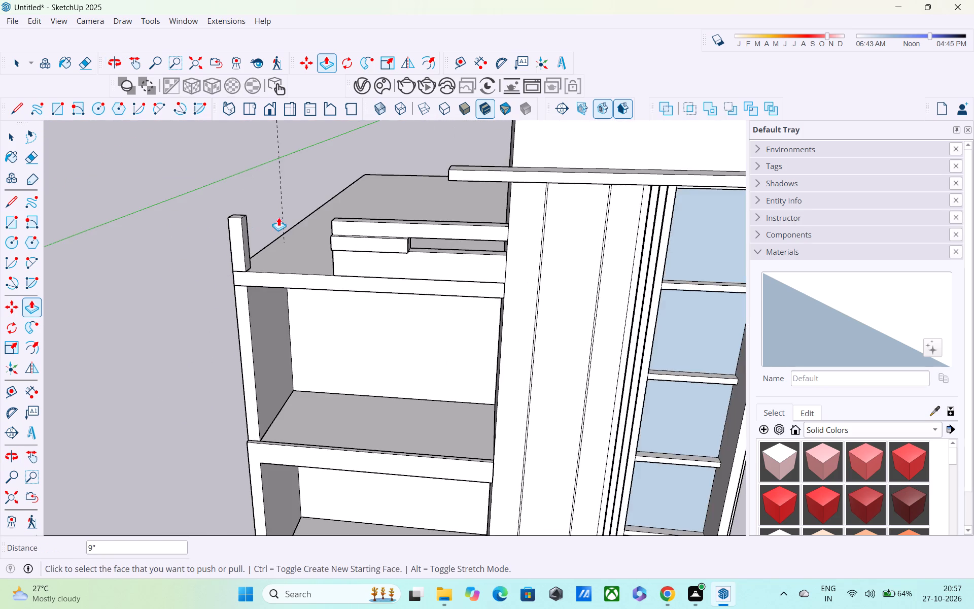
{"action": "scroll", "coordinate": [286, 216], "scroll_direction": "up", "scroll_amount": 1}
{"action": "scroll", "coordinate": [286, 216], "scroll_direction": "down", "scroll_amount": 1}
{"action": "scroll", "coordinate": [287, 216], "scroll_direction": "up", "scroll_amount": 3}
{"action": "middle_click_drag", "start_coordinate": [253, 213], "coordinate": [244, 200]}
{"action": "scroll", "coordinate": [244, 200], "scroll_direction": "down", "scroll_amount": 1}
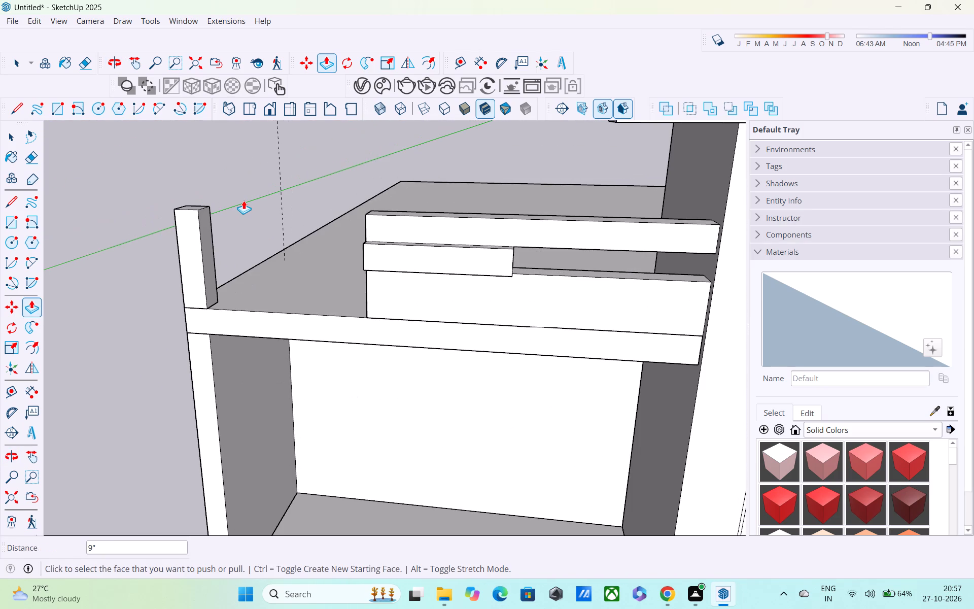
{"action": "scroll", "coordinate": [243, 200], "scroll_direction": "down", "scroll_amount": 1}
{"action": "middle_click_drag", "start_coordinate": [273, 237], "coordinate": [213, 267]}
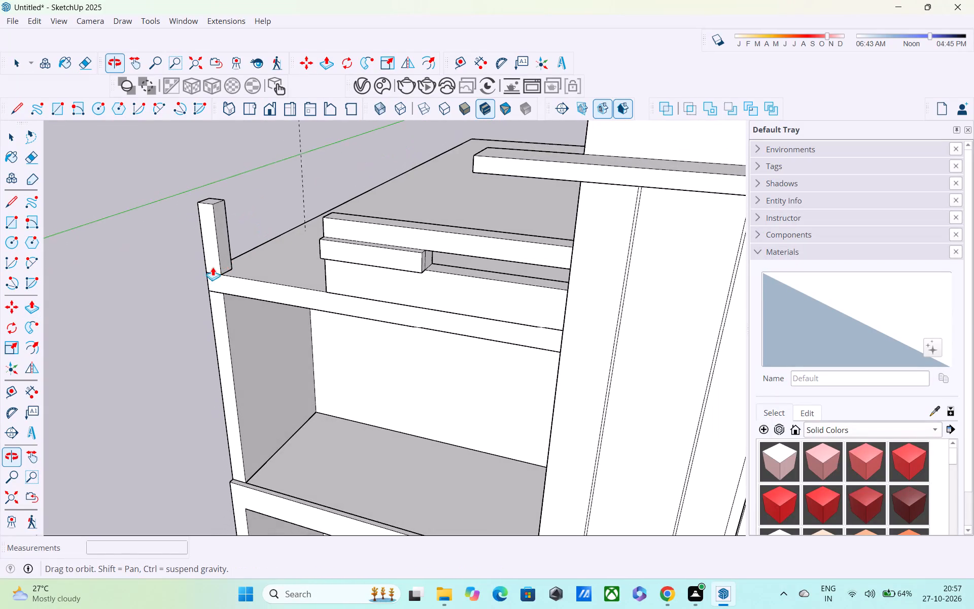
{"action": "middle_click_drag", "start_coordinate": [213, 267], "coordinate": [213, 267]}
{"action": "scroll", "coordinate": [217, 228], "scroll_direction": "up", "scroll_amount": 3}
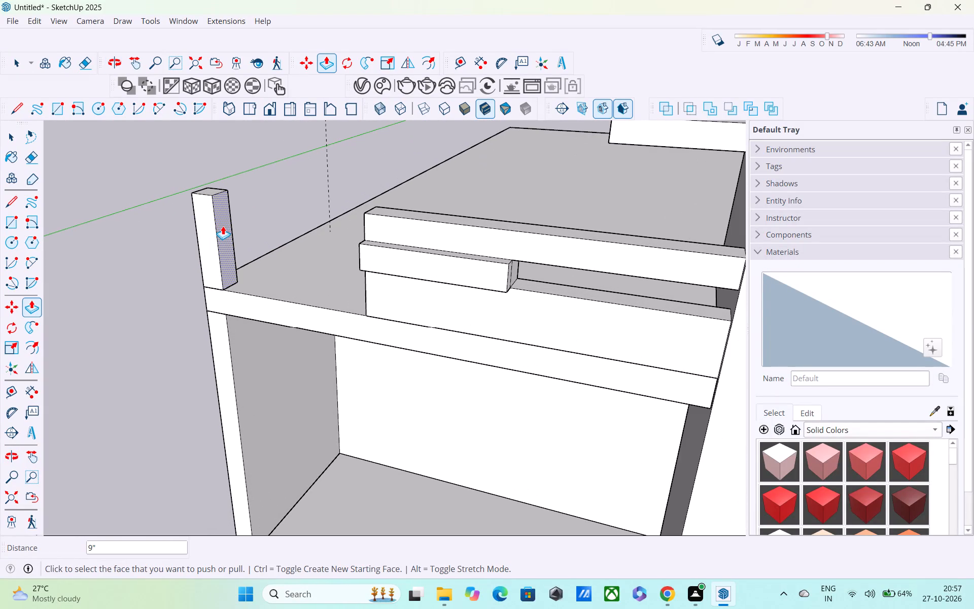
Draw a rectangle about 3 1/4" by 1 3/8" near the top of the corner post's face inside the gap.
{"action": "key", "text": "r"}
{"action": "scroll", "coordinate": [223, 223], "scroll_direction": "up", "scroll_amount": 4}
{"action": "middle_click_drag", "start_coordinate": [209, 188], "coordinate": [185, 169]}
{"action": "middle_click_drag", "start_coordinate": [269, 211], "coordinate": [280, 221]}
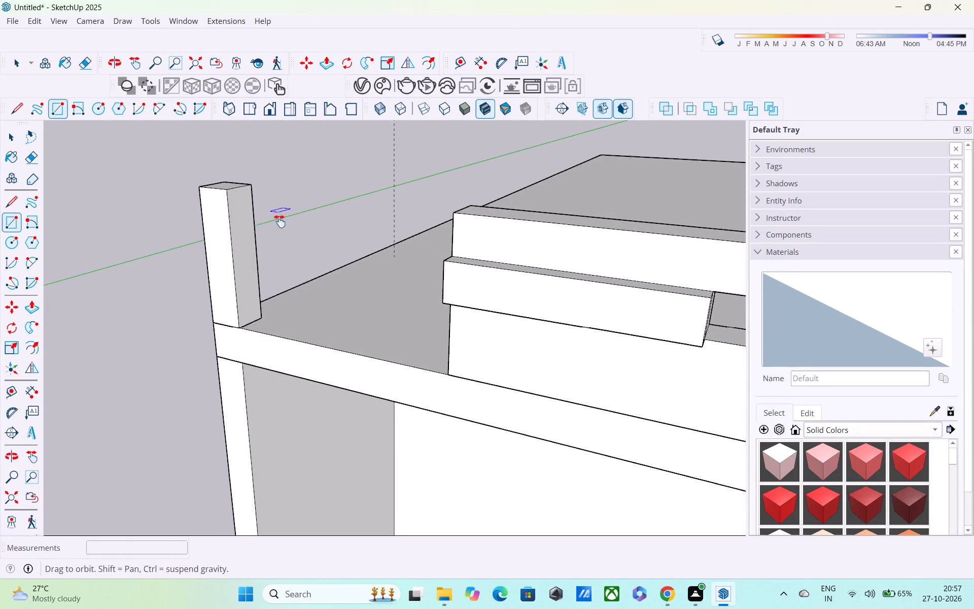
{"action": "middle_click_drag", "start_coordinate": [280, 221], "coordinate": [310, 278]}
{"action": "middle_click_drag", "start_coordinate": [276, 271], "coordinate": [228, 234]}
{"action": "scroll", "coordinate": [228, 232], "scroll_direction": "up", "scroll_amount": 1}
{"action": "scroll", "coordinate": [296, 268], "scroll_direction": "up", "scroll_amount": 4}
{"action": "middle_click_drag", "start_coordinate": [307, 269], "coordinate": [265, 236]}
{"action": "scroll", "coordinate": [357, 267], "scroll_direction": "up", "scroll_amount": 2}
{"action": "middle_click_drag", "start_coordinate": [354, 272], "coordinate": [291, 219], "text": "shift"}
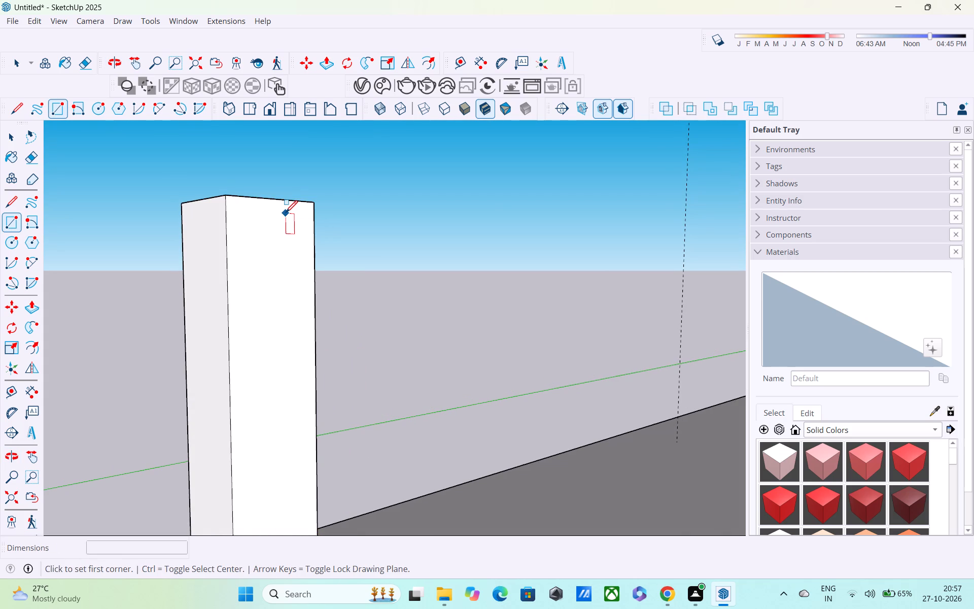
{"action": "scroll", "coordinate": [286, 214], "scroll_direction": "down", "scroll_amount": 2}
{"action": "middle_click_drag", "start_coordinate": [286, 214], "coordinate": [381, 188], "text": "shift"}
{"action": "middle_click_drag", "start_coordinate": [375, 247], "coordinate": [247, 323]}
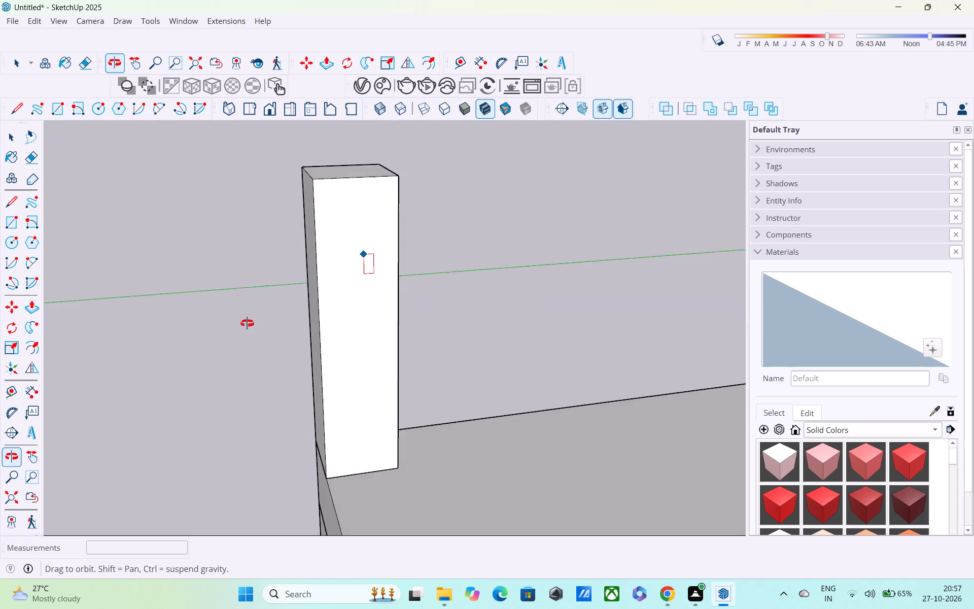
{"action": "middle_click_drag", "start_coordinate": [247, 323], "coordinate": [251, 319]}
{"action": "scroll", "coordinate": [382, 203], "scroll_direction": "up", "scroll_amount": 5}
{"action": "middle_click_drag", "start_coordinate": [340, 203], "coordinate": [432, 223], "text": "shift"}
{"action": "middle_click_drag", "start_coordinate": [414, 217], "coordinate": [371, 175]}
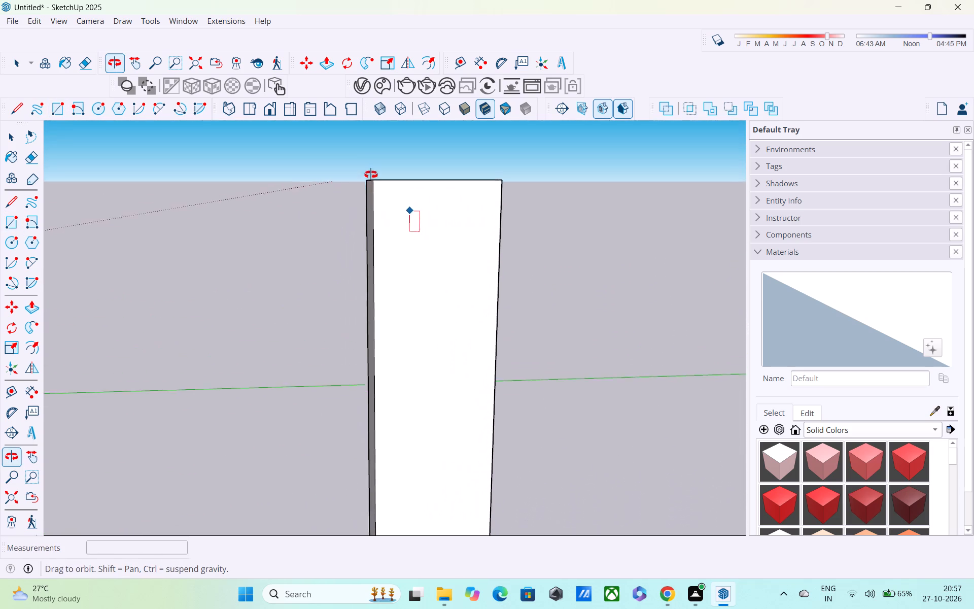
{"action": "middle_click_drag", "start_coordinate": [371, 175], "coordinate": [371, 169]}
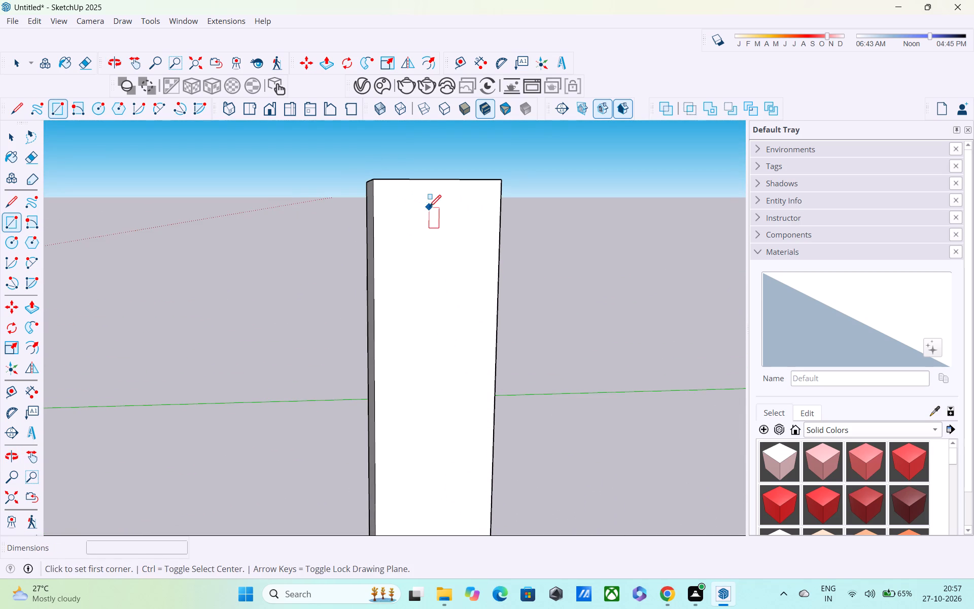
{"action": "left_click", "coordinate": [411, 185]}
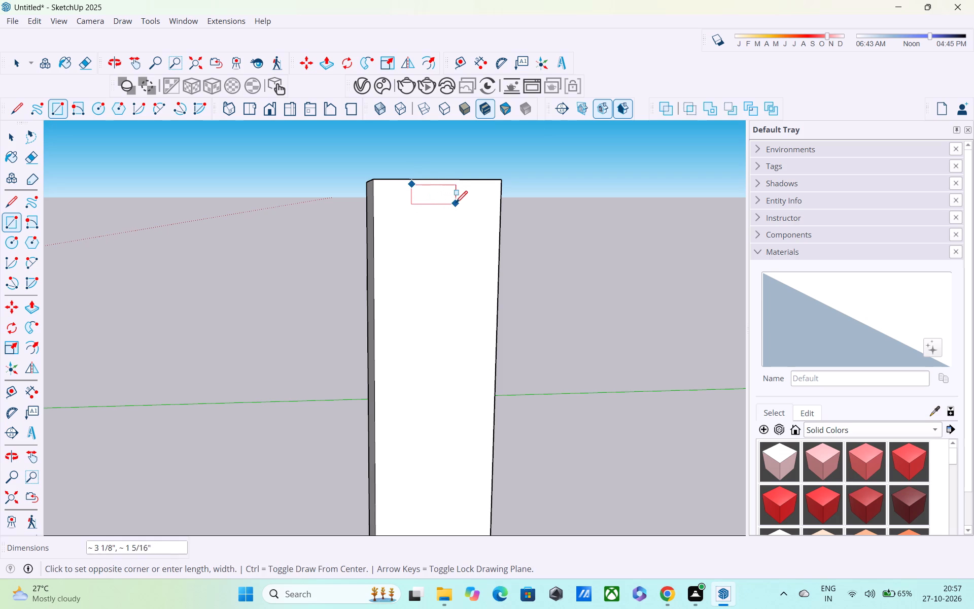
{"action": "left_click", "coordinate": [458, 206]}
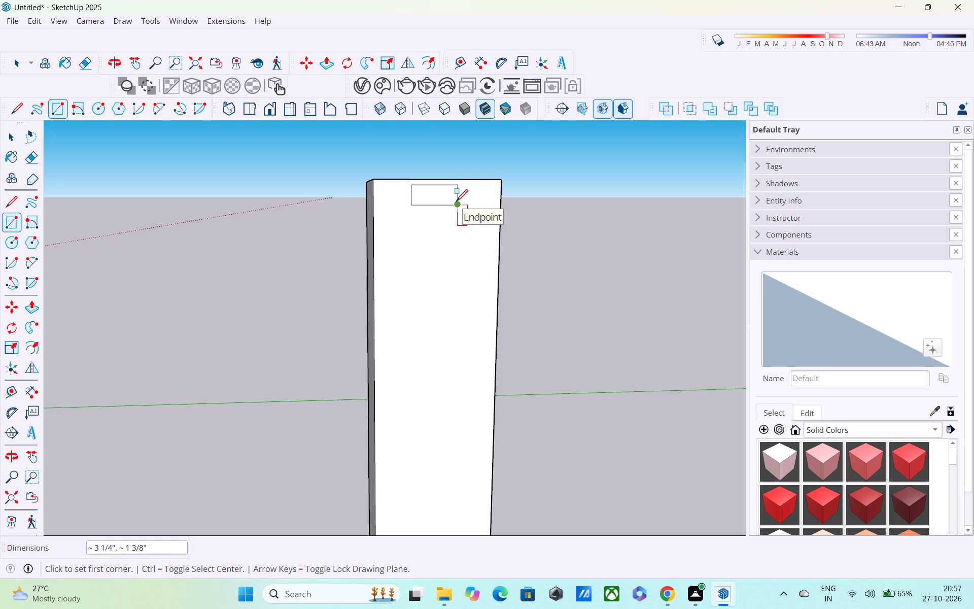
Extrude the small rectangle 5' across the gap to the facing parapet end, forming a top rail.
{"action": "key", "text": "p"}
{"action": "left_click", "coordinate": [444, 186]}
{"action": "scroll", "coordinate": [540, 267], "scroll_direction": "down", "scroll_amount": 6}
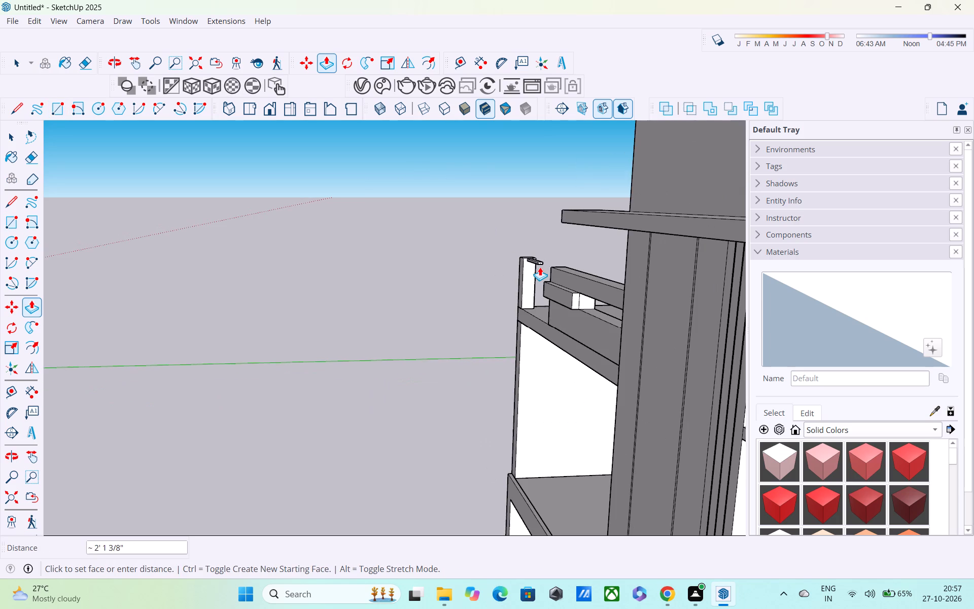
{"action": "middle_click_drag", "start_coordinate": [546, 269], "coordinate": [746, 283]}
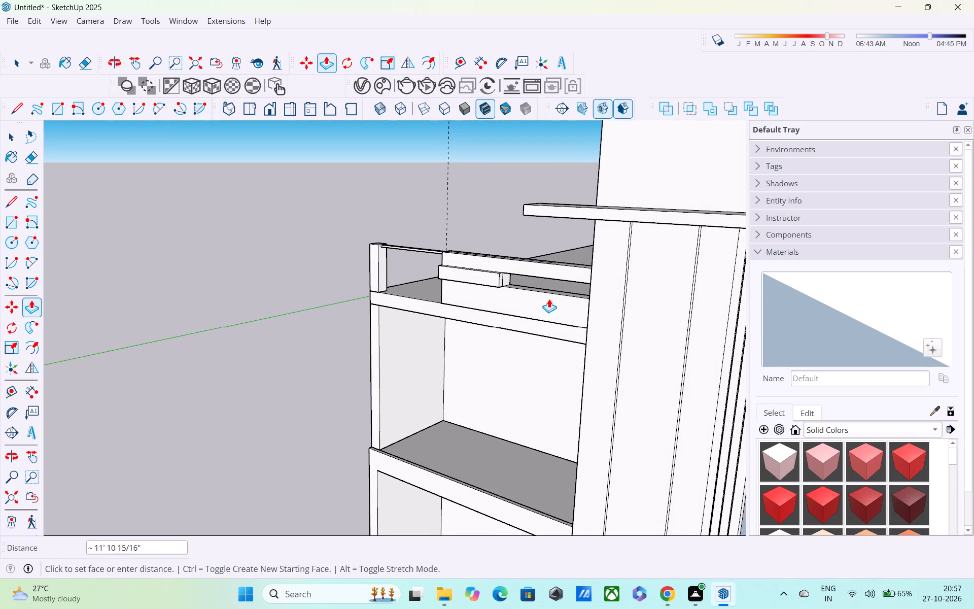
{"action": "middle_click_drag", "start_coordinate": [549, 299], "coordinate": [756, 340]}
{"action": "middle_click_drag", "start_coordinate": [599, 303], "coordinate": [794, 318]}
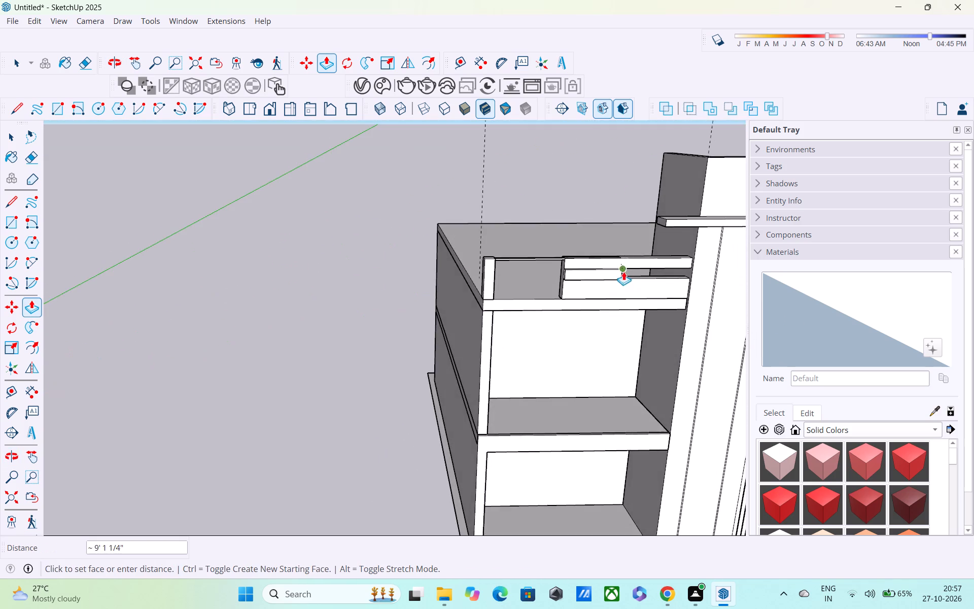
{"action": "scroll", "coordinate": [623, 271], "scroll_direction": "up", "scroll_amount": 5}
{"action": "scroll", "coordinate": [519, 254], "scroll_direction": "up", "scroll_amount": 8}
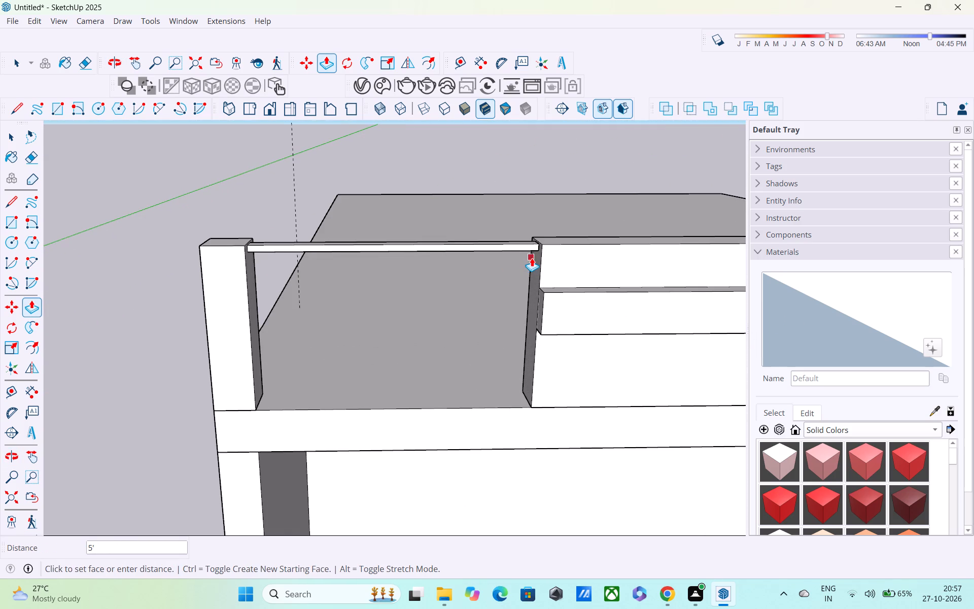
{"action": "left_click", "coordinate": [532, 258]}
Draw a rectangle about 2 5/8" by 3 1/4" across the rail's underside near its middle.
{"action": "middle_click_drag", "start_coordinate": [542, 284], "coordinate": [546, 155]}
{"action": "middle_click_drag", "start_coordinate": [492, 283], "coordinate": [458, 198]}
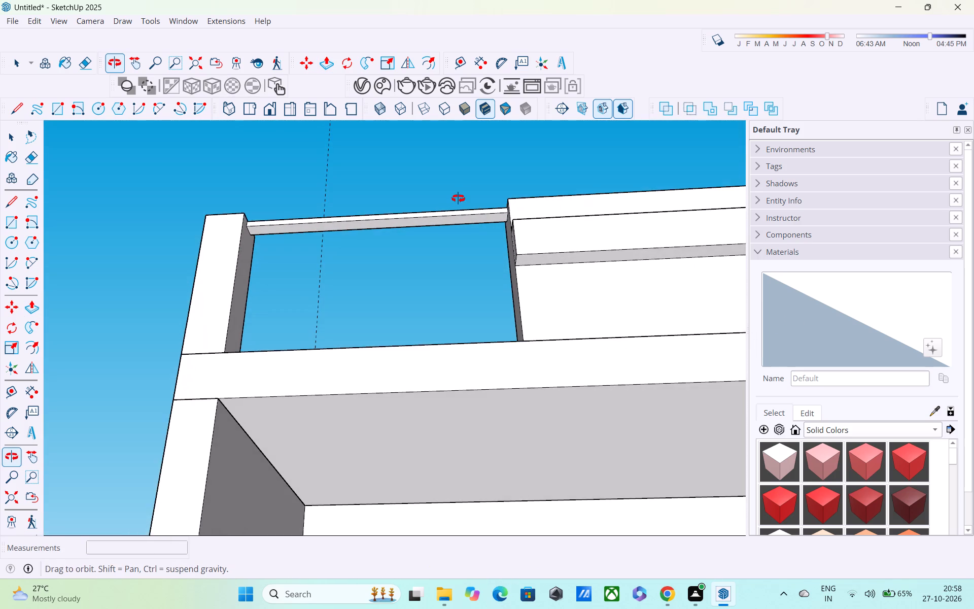
{"action": "middle_click_drag", "start_coordinate": [458, 198], "coordinate": [545, 312]}
{"action": "middle_click_drag", "start_coordinate": [477, 377], "coordinate": [421, 283]}
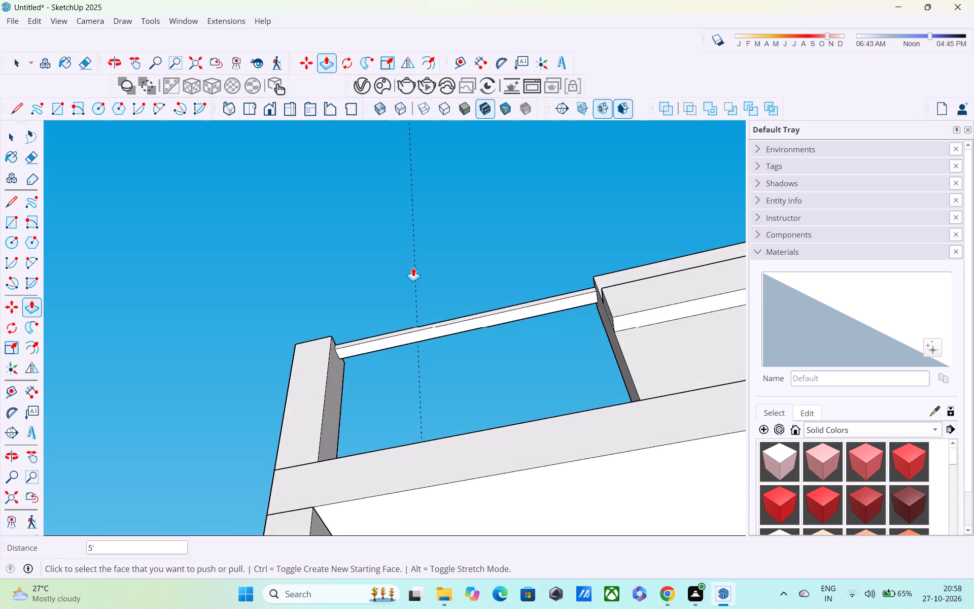
{"action": "key", "text": "r"}
{"action": "scroll", "coordinate": [414, 323], "scroll_direction": "up", "scroll_amount": 4}
{"action": "scroll", "coordinate": [444, 346], "scroll_direction": "down", "scroll_amount": 4}
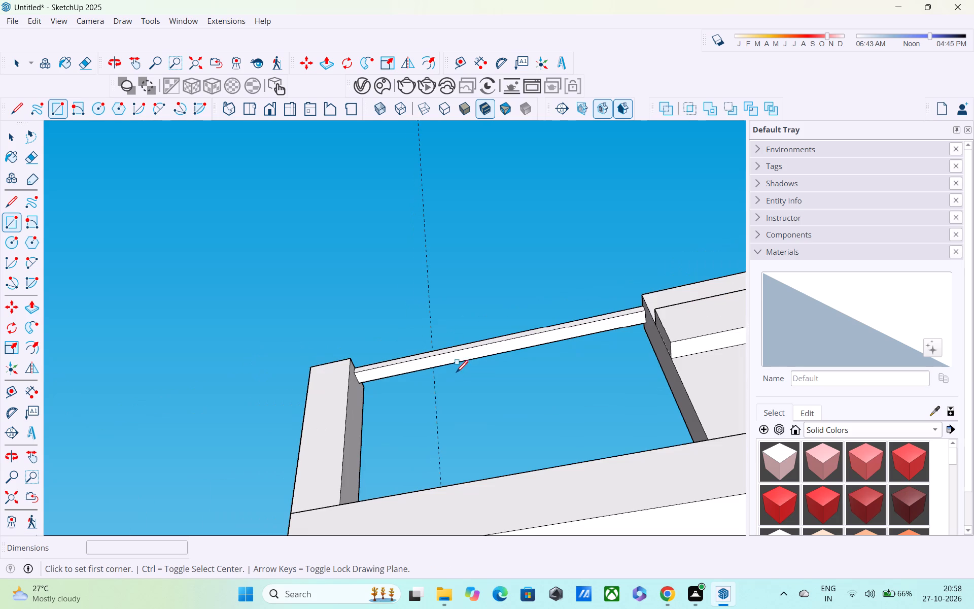
{"action": "scroll", "coordinate": [466, 356], "scroll_direction": "up", "scroll_amount": 2}
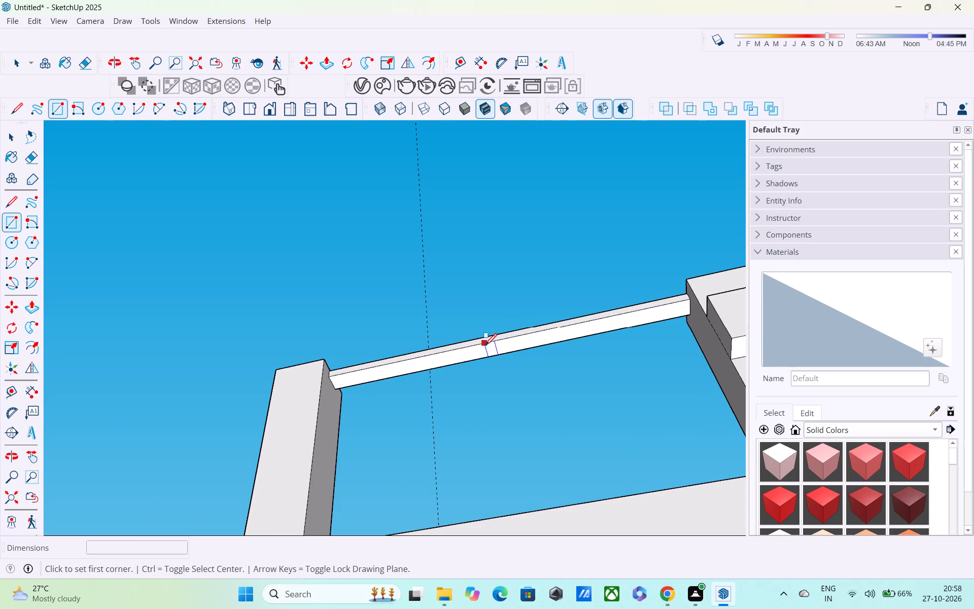
{"action": "left_click", "coordinate": [485, 347]}
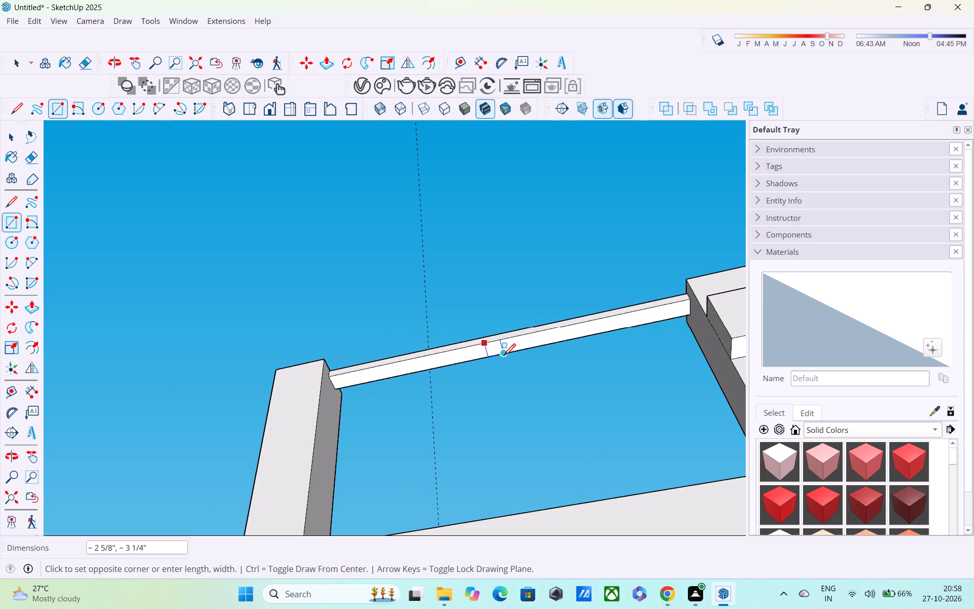
{"action": "left_click", "coordinate": [504, 357]}
Extrude the underside rectangle 2' 10 1/4" down to the base of the gap as a baluster.
{"action": "key", "text": "p"}
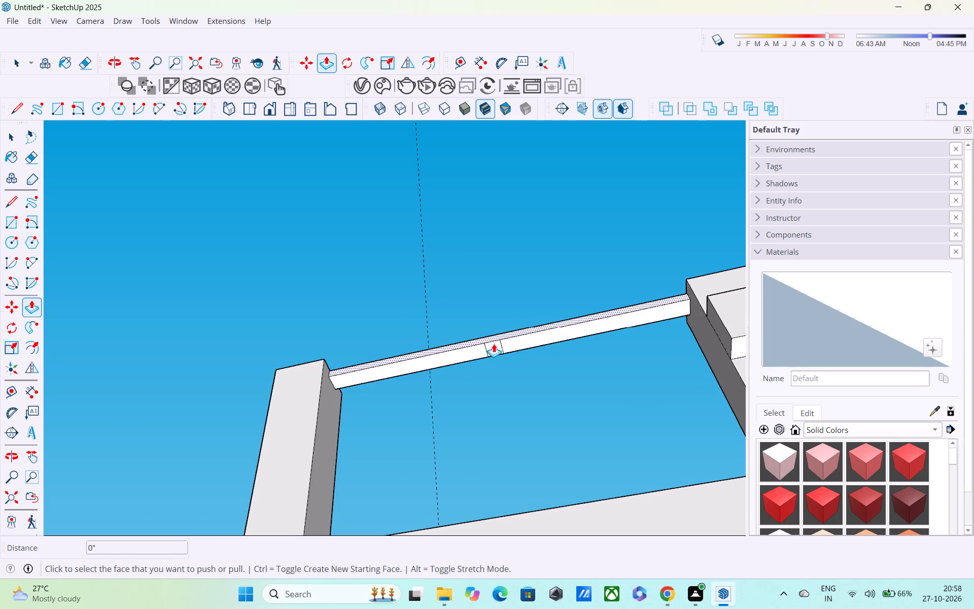
{"action": "left_click", "coordinate": [494, 347]}
{"action": "scroll", "coordinate": [503, 388], "scroll_direction": "down", "scroll_amount": 7}
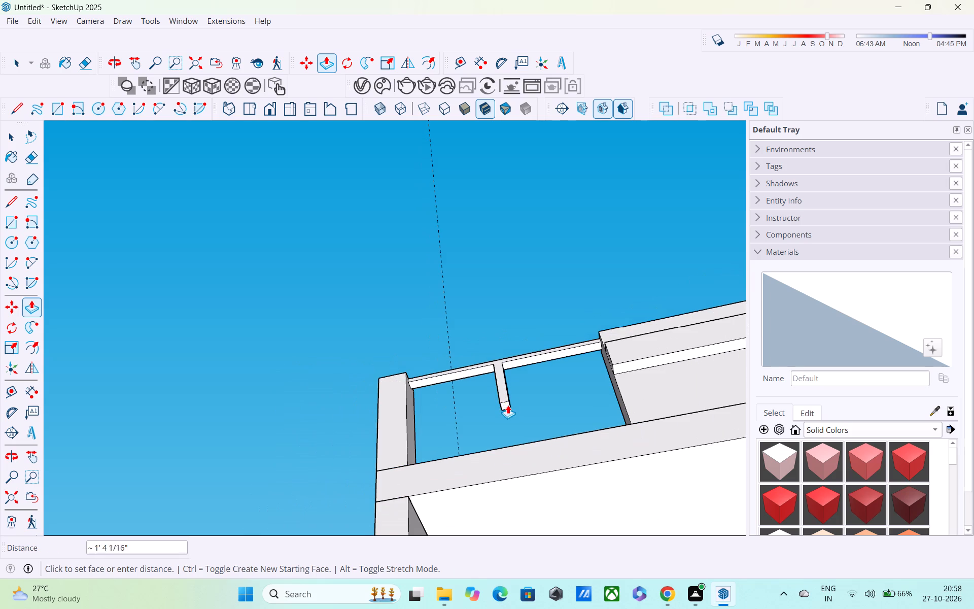
{"action": "middle_click_drag", "start_coordinate": [508, 405], "coordinate": [494, 330]}
{"action": "middle_click_drag", "start_coordinate": [510, 363], "coordinate": [548, 578]}
{"action": "scroll", "coordinate": [545, 572], "scroll_direction": "up", "scroll_amount": 1}
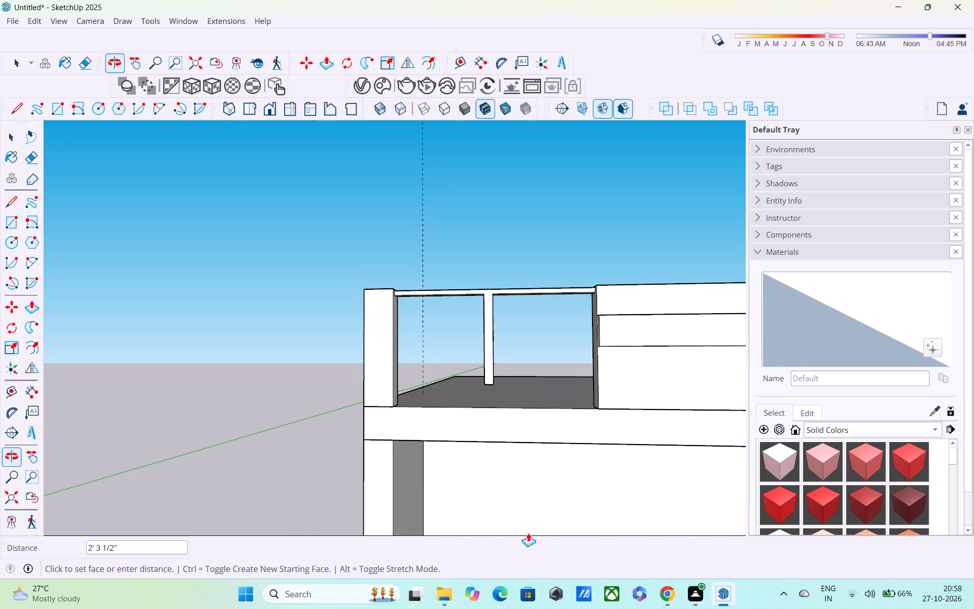
{"action": "middle_click_drag", "start_coordinate": [490, 403], "coordinate": [398, 479]}
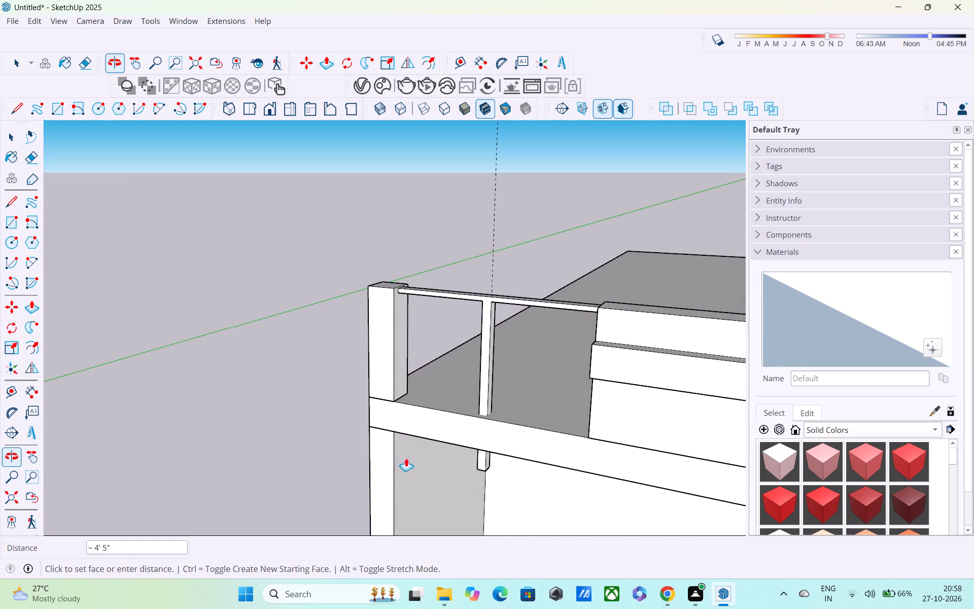
{"action": "left_click", "coordinate": [493, 416]}
Push the parapet's end face at the gap about 11 3/16" towards the tower.
{"action": "middle_click_drag", "start_coordinate": [490, 438], "coordinate": [547, 365]}
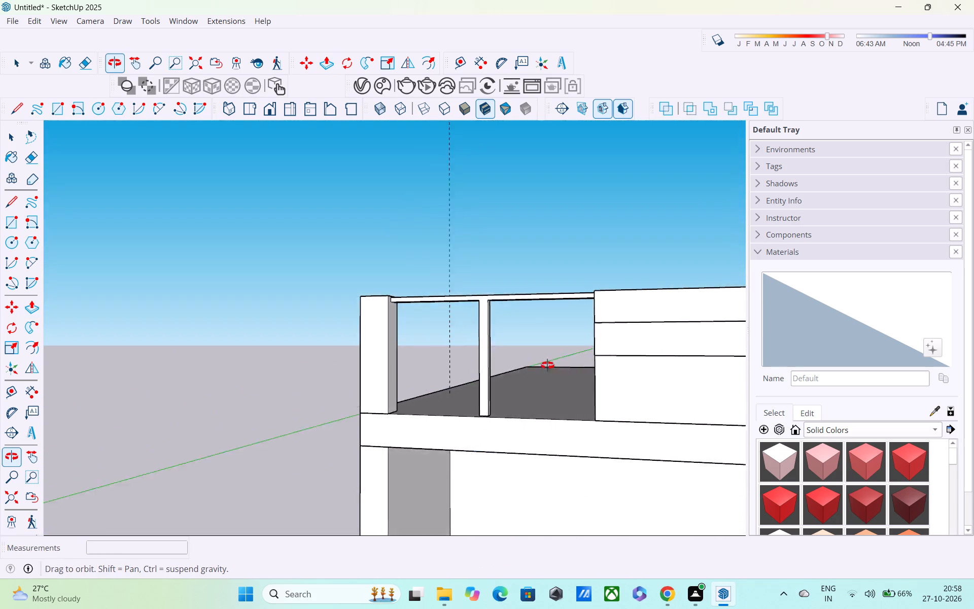
{"action": "middle_click_drag", "start_coordinate": [547, 365], "coordinate": [580, 356]}
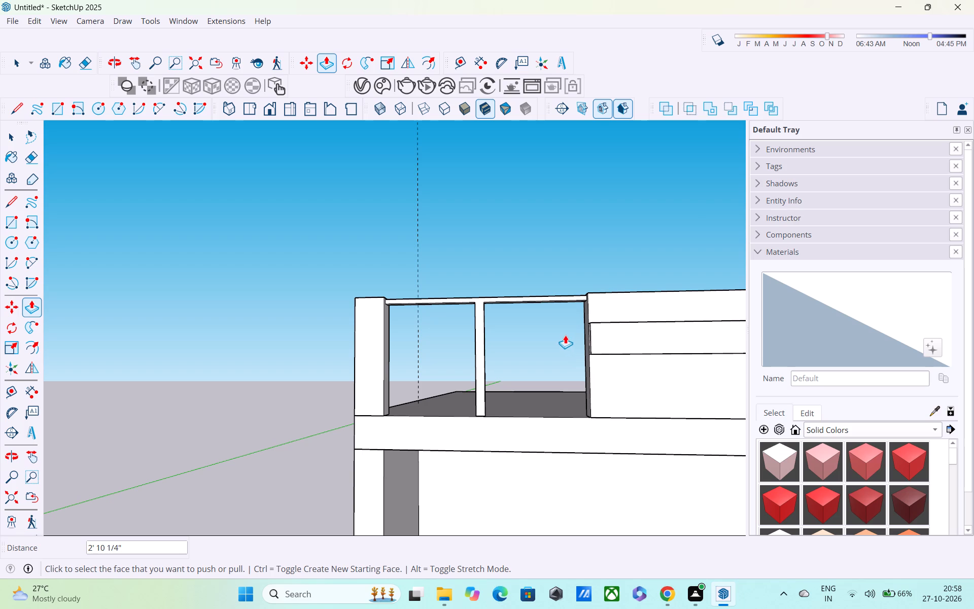
{"action": "scroll", "coordinate": [544, 342], "scroll_direction": "down", "scroll_amount": 1}
{"action": "middle_click_drag", "start_coordinate": [540, 344], "coordinate": [698, 386]}
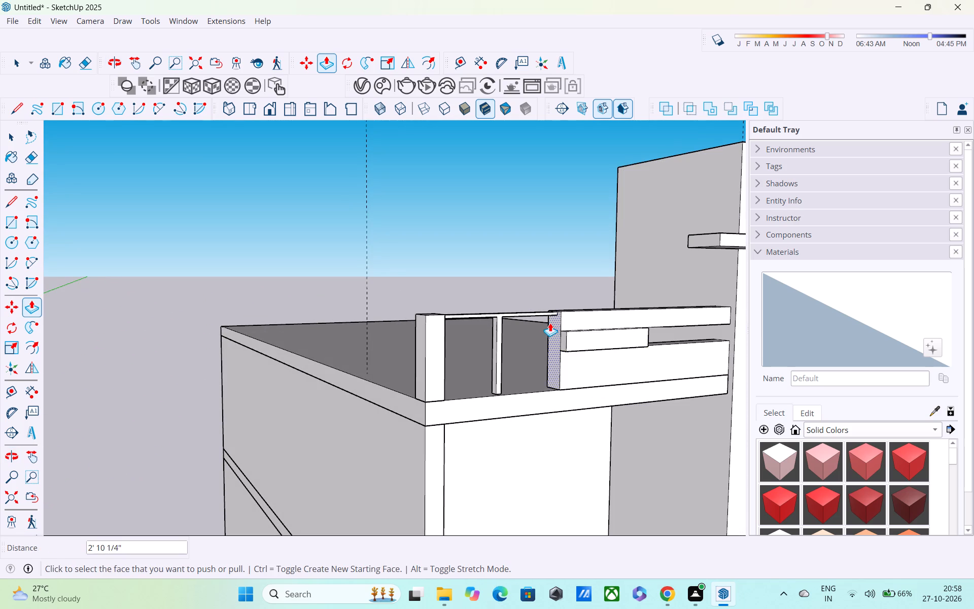
{"action": "left_click", "coordinate": [550, 323]}
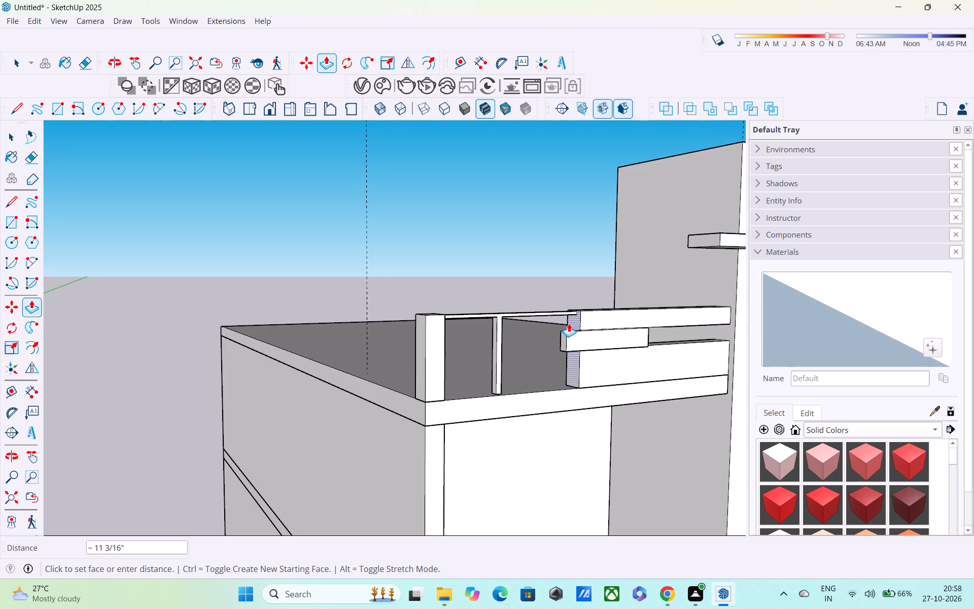
{"action": "left_click", "coordinate": [569, 323]}
Push the raised front panel's end face about 11 15/16" towards the tower.
{"action": "left_click", "coordinate": [561, 345]}
{"action": "left_click", "coordinate": [581, 334]}
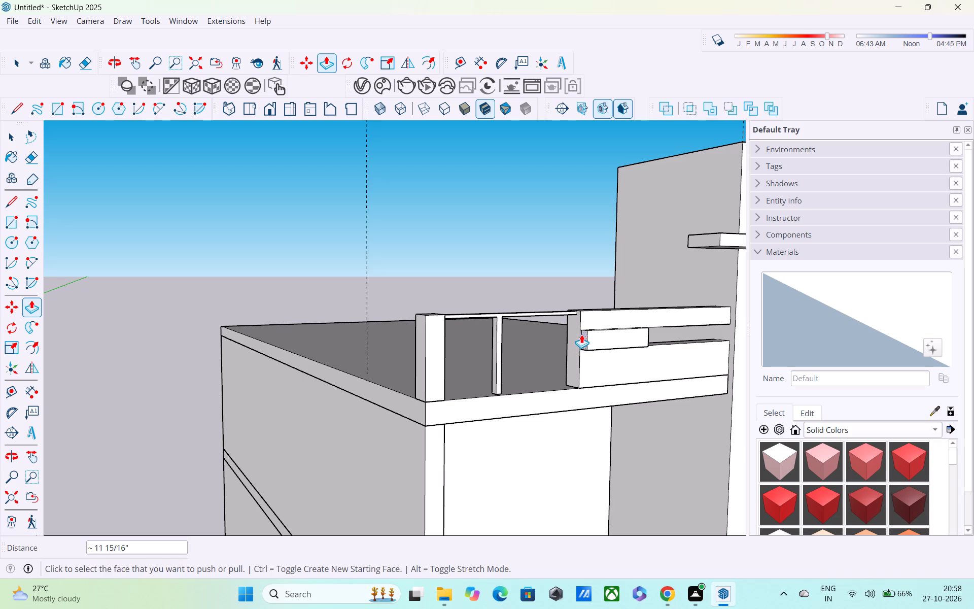
Push the front face of the existing rail and baluster back about 3 1/4" to remove both from the parapet gap.
{"action": "middle_click_drag", "start_coordinate": [566, 357], "coordinate": [480, 320]}
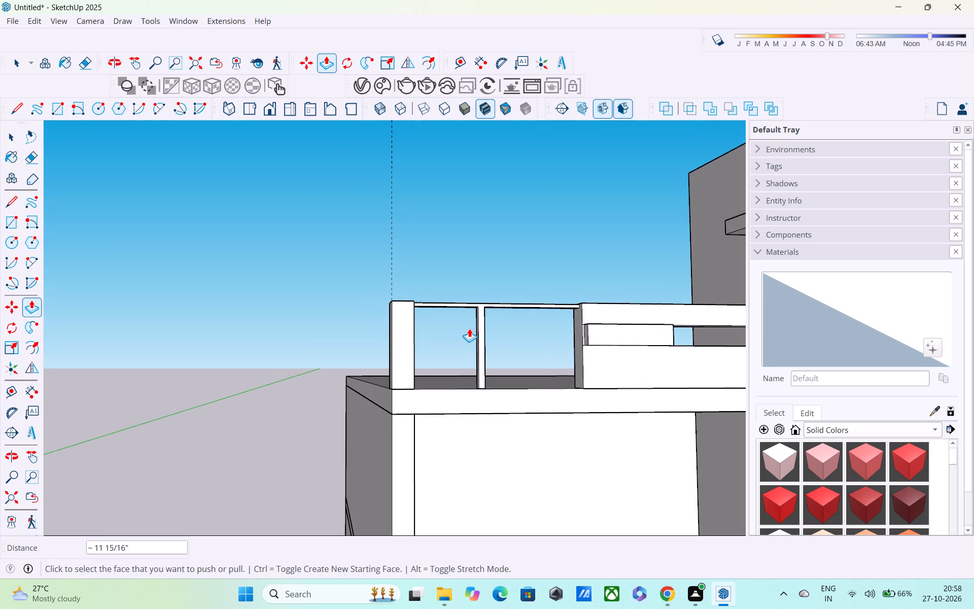
{"action": "scroll", "coordinate": [469, 328], "scroll_direction": "up", "scroll_amount": 1}
{"action": "middle_click_drag", "start_coordinate": [469, 328], "coordinate": [467, 269]}
{"action": "scroll", "coordinate": [485, 416], "scroll_direction": "up", "scroll_amount": 4}
{"action": "middle_click_drag", "start_coordinate": [504, 368], "coordinate": [598, 487]}
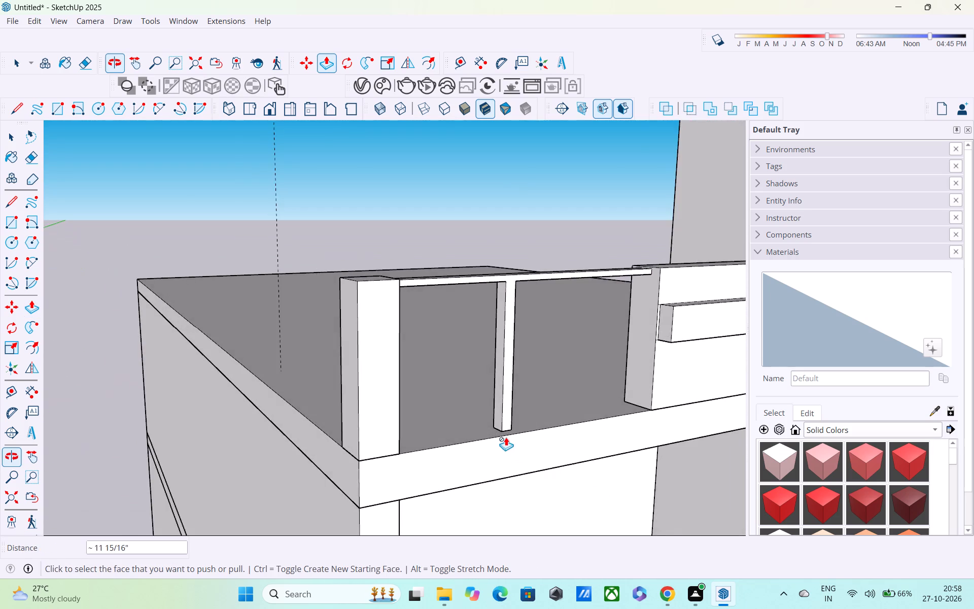
{"action": "scroll", "coordinate": [506, 435], "scroll_direction": "up", "scroll_amount": 11}
{"action": "left_click", "coordinate": [508, 413]}
{"action": "left_click", "coordinate": [481, 390]}
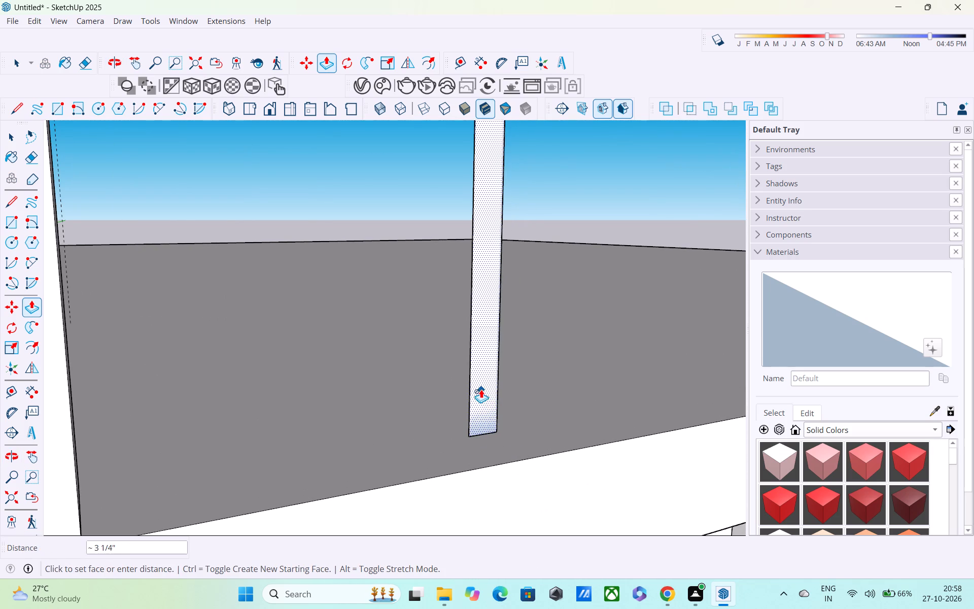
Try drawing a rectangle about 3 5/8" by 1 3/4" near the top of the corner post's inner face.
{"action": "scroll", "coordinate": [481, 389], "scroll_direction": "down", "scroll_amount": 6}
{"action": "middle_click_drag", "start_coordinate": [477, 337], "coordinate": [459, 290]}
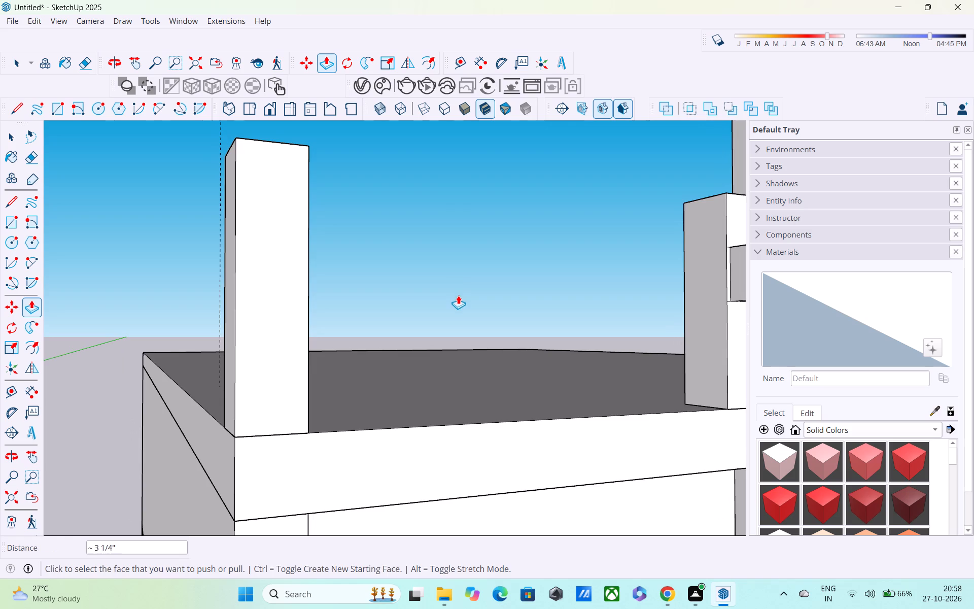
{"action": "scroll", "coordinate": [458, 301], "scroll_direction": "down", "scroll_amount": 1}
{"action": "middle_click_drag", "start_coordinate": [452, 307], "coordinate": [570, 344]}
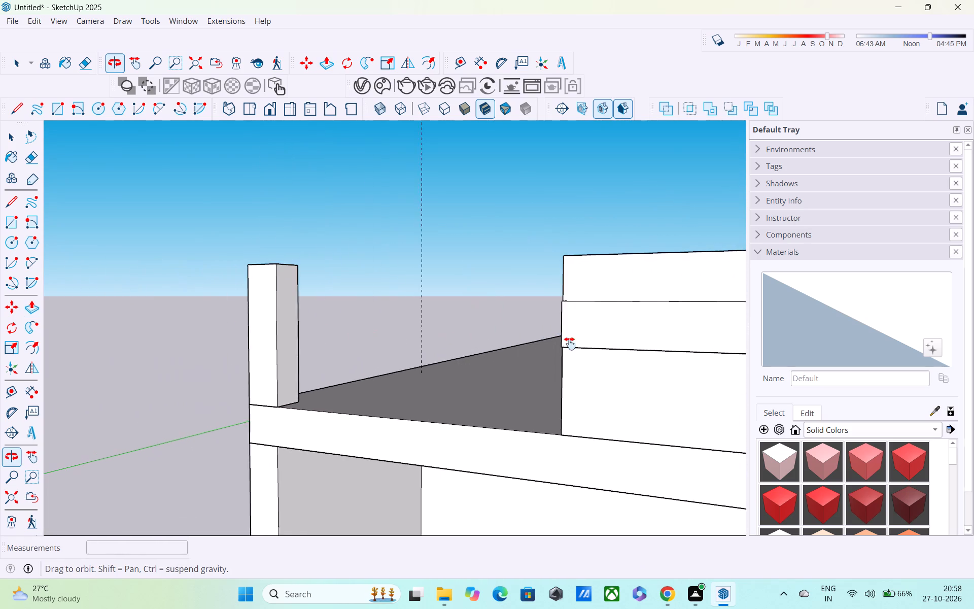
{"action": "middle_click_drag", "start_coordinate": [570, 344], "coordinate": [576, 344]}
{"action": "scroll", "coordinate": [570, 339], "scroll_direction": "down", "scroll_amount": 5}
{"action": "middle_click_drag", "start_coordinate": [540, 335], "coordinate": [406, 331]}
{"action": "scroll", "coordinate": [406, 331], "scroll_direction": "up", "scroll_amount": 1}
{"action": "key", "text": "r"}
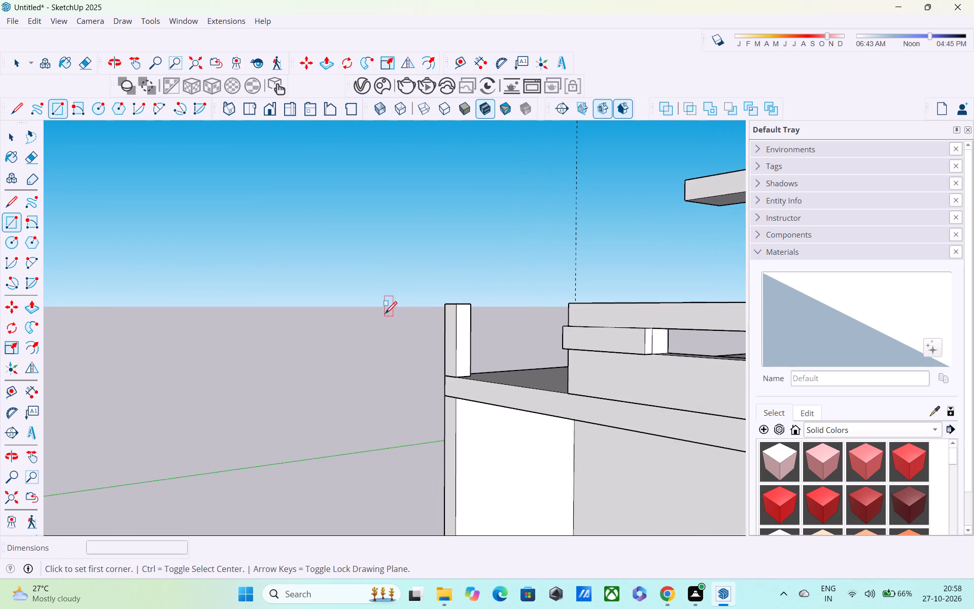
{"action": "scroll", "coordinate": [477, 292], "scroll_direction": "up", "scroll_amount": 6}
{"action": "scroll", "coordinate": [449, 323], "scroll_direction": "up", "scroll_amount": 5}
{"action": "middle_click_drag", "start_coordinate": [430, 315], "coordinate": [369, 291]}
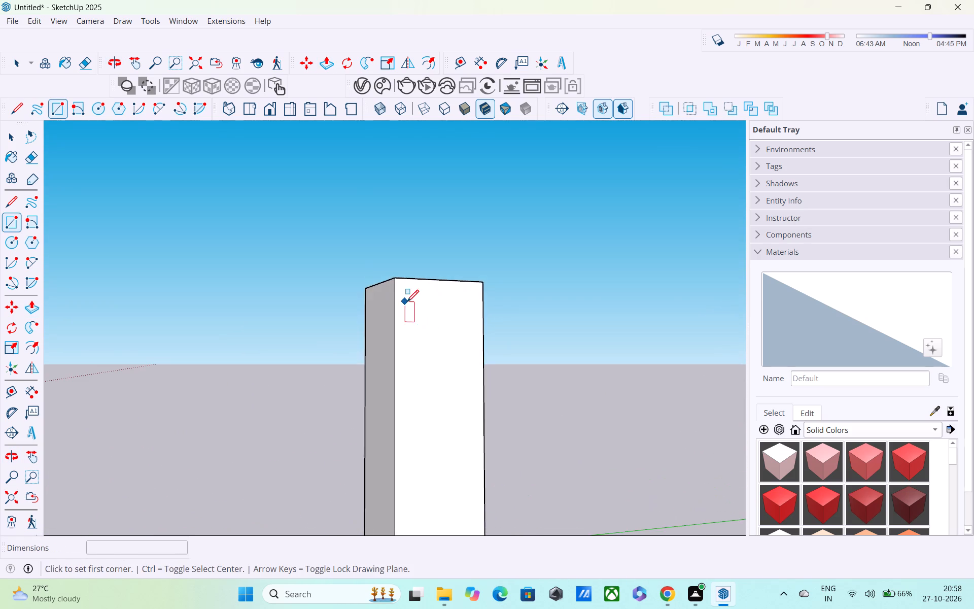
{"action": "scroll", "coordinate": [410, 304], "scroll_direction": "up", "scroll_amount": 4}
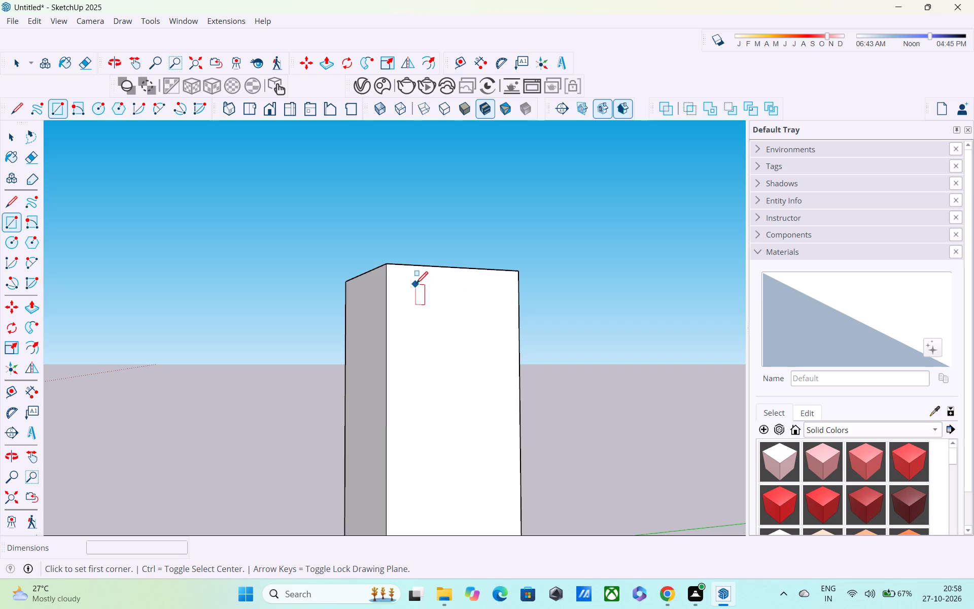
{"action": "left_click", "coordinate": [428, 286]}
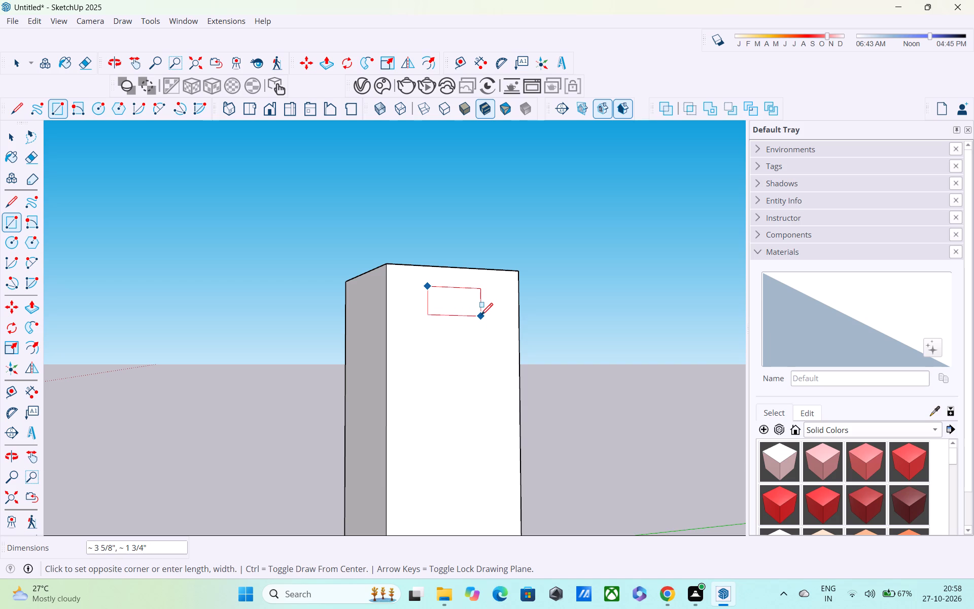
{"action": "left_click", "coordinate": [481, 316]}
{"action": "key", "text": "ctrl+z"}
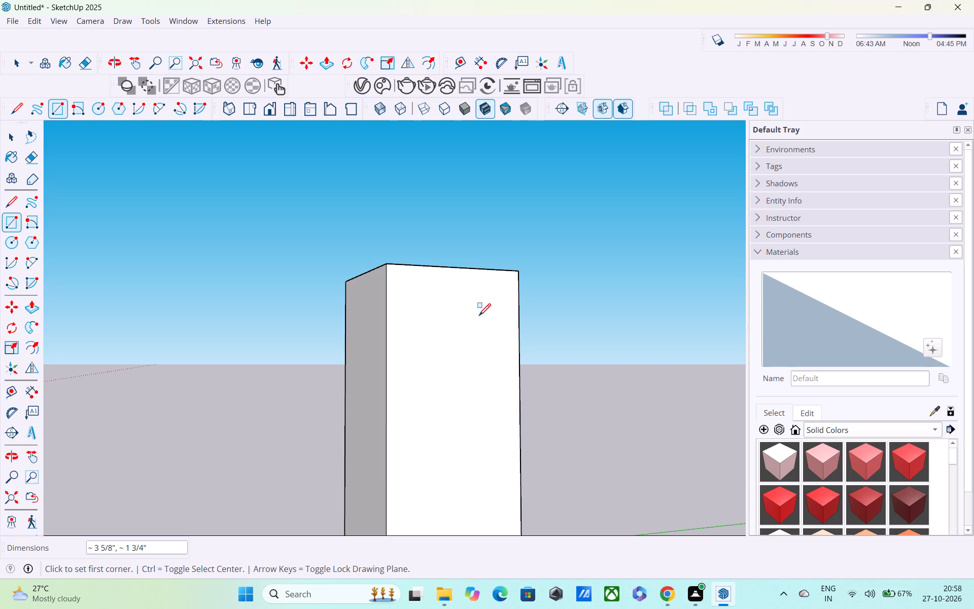
Draw a rectangle about 2 15/16" by 1 3/16" near the top of the corner post's inner face.
{"action": "left_click", "coordinate": [430, 292]}
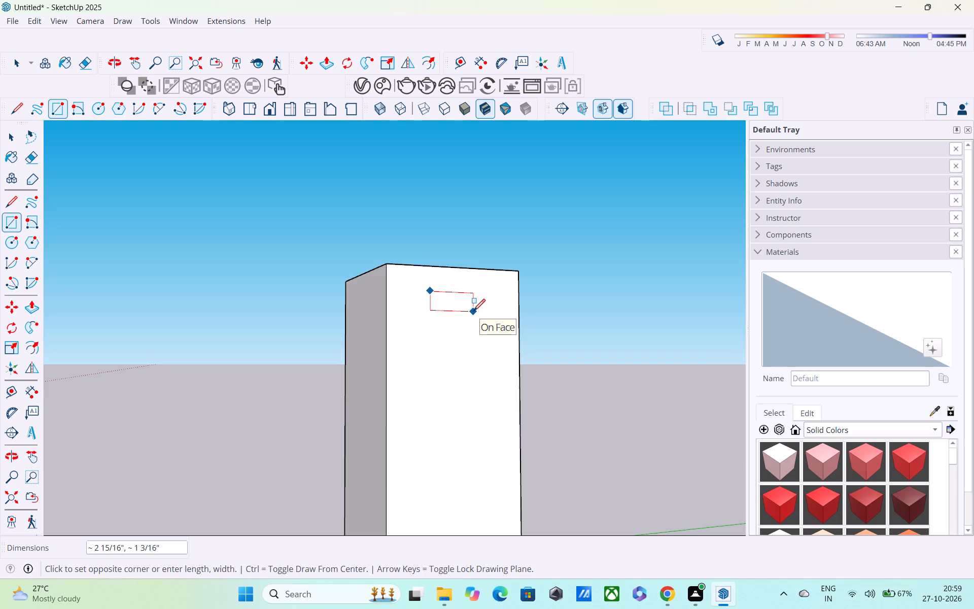
{"action": "left_click", "coordinate": [473, 312]}
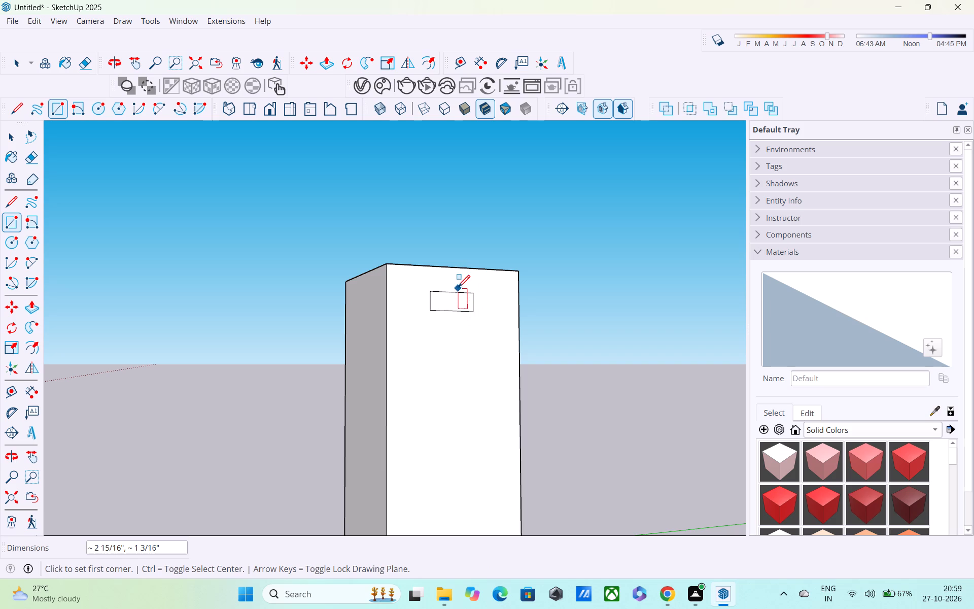
Extrude the post's rectangle about 5' 11 3/16" across the gap to the parapet's end face as a top rail.
{"action": "key", "text": "p"}
{"action": "left_click", "coordinate": [453, 299]}
{"action": "scroll", "coordinate": [483, 330], "scroll_direction": "down", "scroll_amount": 10}
{"action": "middle_click_drag", "start_coordinate": [532, 319], "coordinate": [441, 276], "text": "shift"}
{"action": "scroll", "coordinate": [471, 296], "scroll_direction": "up", "scroll_amount": 1}
{"action": "middle_click_drag", "start_coordinate": [473, 298], "coordinate": [536, 345]}
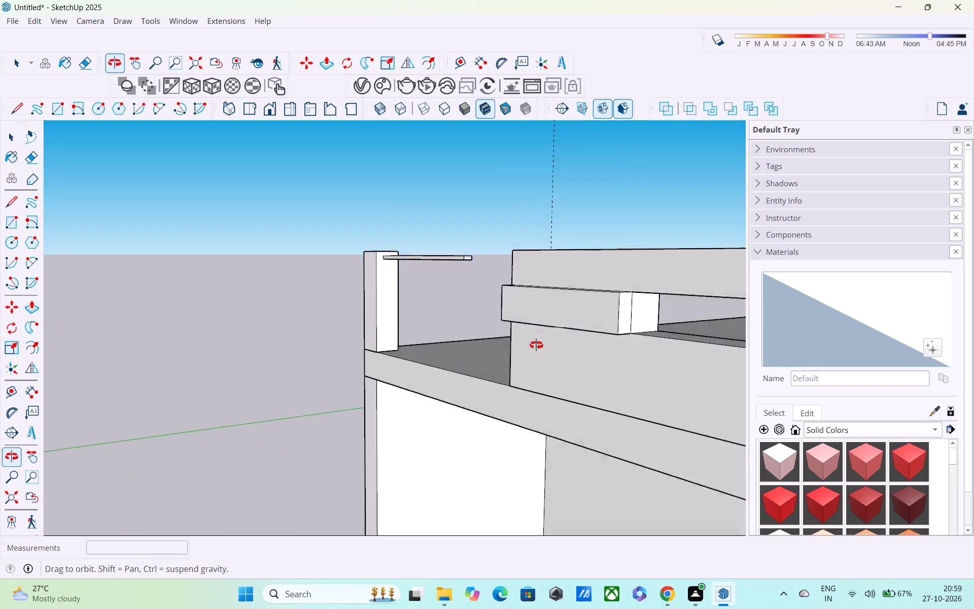
{"action": "middle_click_drag", "start_coordinate": [536, 345], "coordinate": [688, 365]}
{"action": "middle_click_drag", "start_coordinate": [565, 291], "coordinate": [785, 306]}
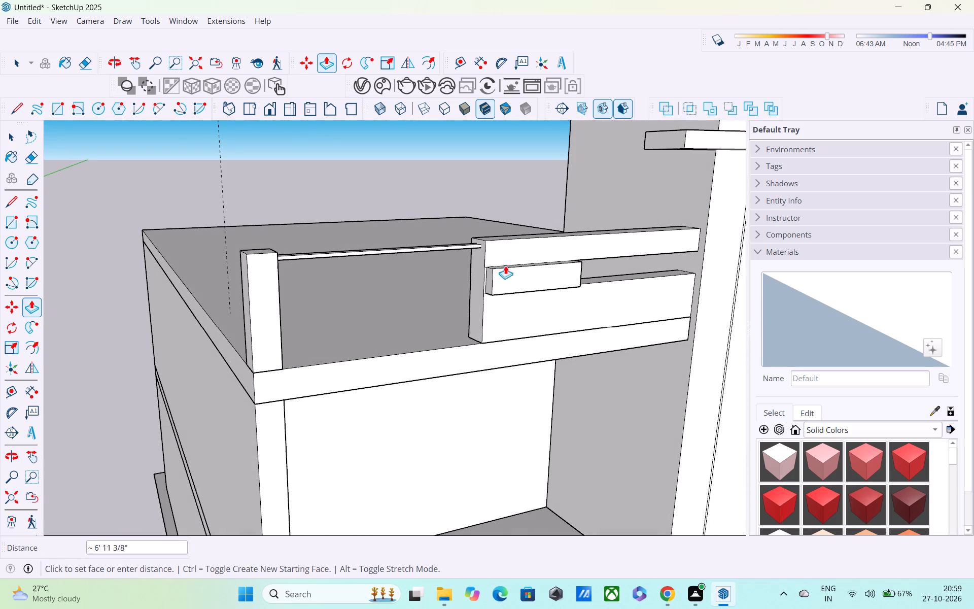
{"action": "left_click", "coordinate": [480, 253]}
Draw a rectangle about 2 5/16" by 2 15/16" across the new rail's underside near its middle.
{"action": "middle_click_drag", "start_coordinate": [481, 278], "coordinate": [458, 212]}
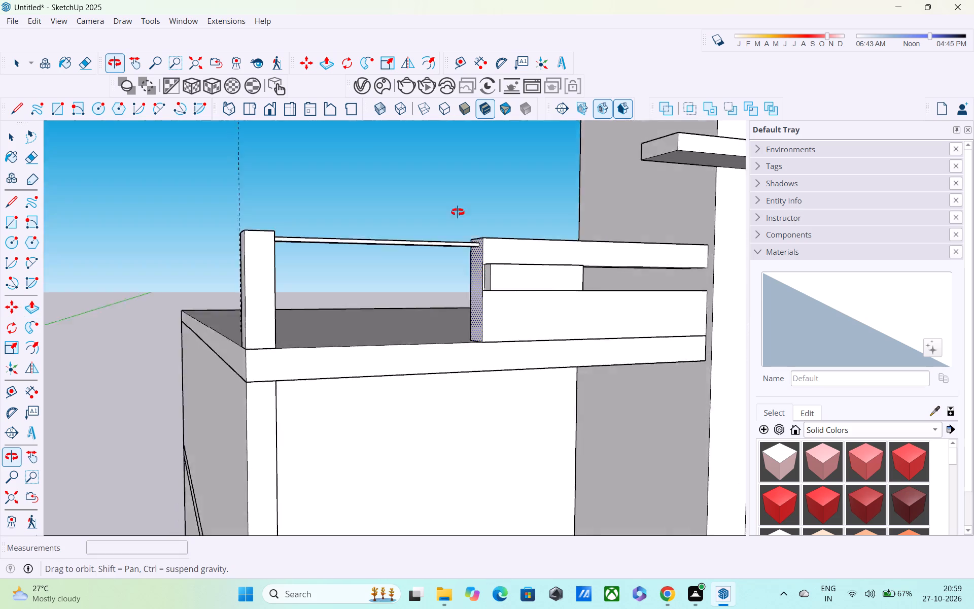
{"action": "middle_click_drag", "start_coordinate": [458, 212], "coordinate": [431, 155]}
{"action": "middle_click_drag", "start_coordinate": [430, 294], "coordinate": [461, 425]}
{"action": "middle_click_drag", "start_coordinate": [380, 365], "coordinate": [353, 257]}
{"action": "scroll", "coordinate": [353, 256], "scroll_direction": "up", "scroll_amount": 1}
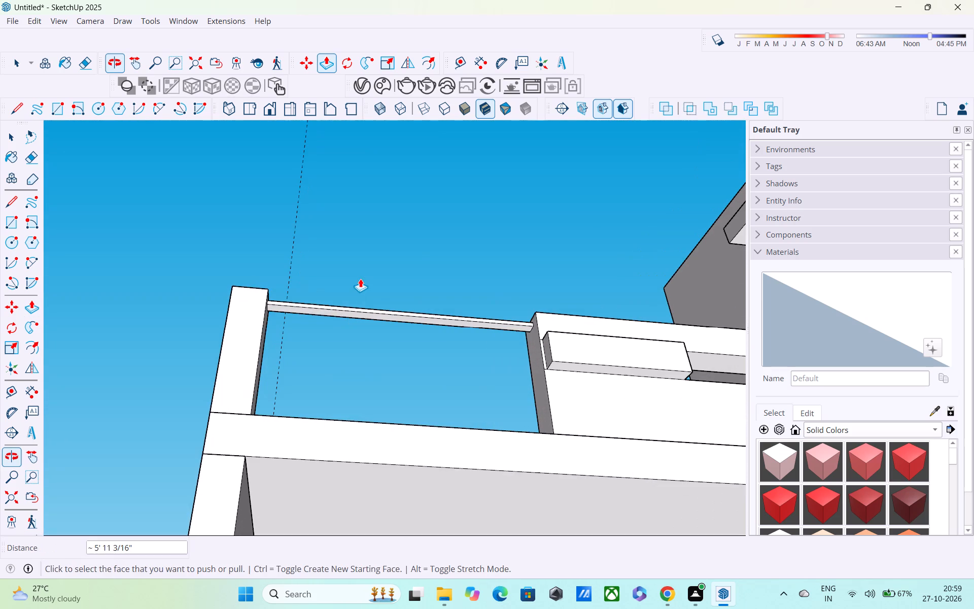
{"action": "key", "text": "r"}
{"action": "scroll", "coordinate": [363, 320], "scroll_direction": "up", "scroll_amount": 5}
{"action": "scroll", "coordinate": [412, 280], "scroll_direction": "down", "scroll_amount": 5}
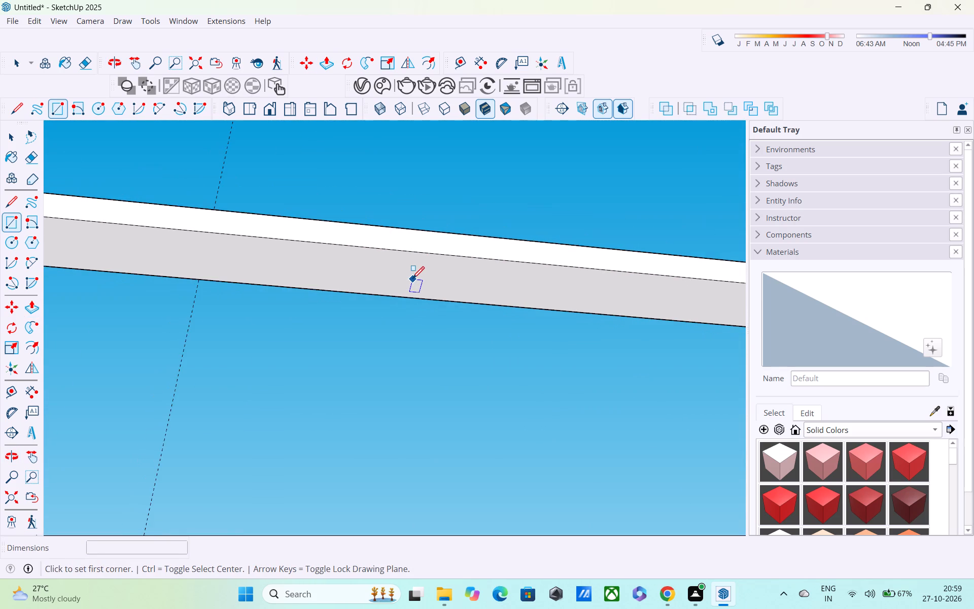
{"action": "scroll", "coordinate": [412, 280], "scroll_direction": "down", "scroll_amount": 6}
{"action": "middle_click_drag", "start_coordinate": [414, 282], "coordinate": [434, 206]}
{"action": "scroll", "coordinate": [437, 207], "scroll_direction": "up", "scroll_amount": 1}
{"action": "scroll", "coordinate": [437, 207], "scroll_direction": "down", "scroll_amount": 5}
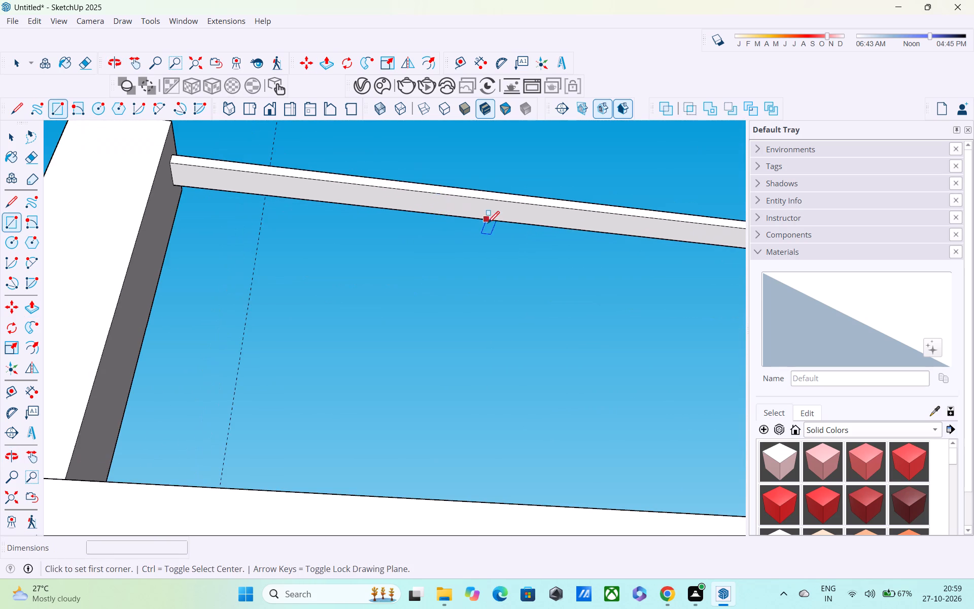
{"action": "middle_click_drag", "start_coordinate": [488, 224], "coordinate": [379, 243]}
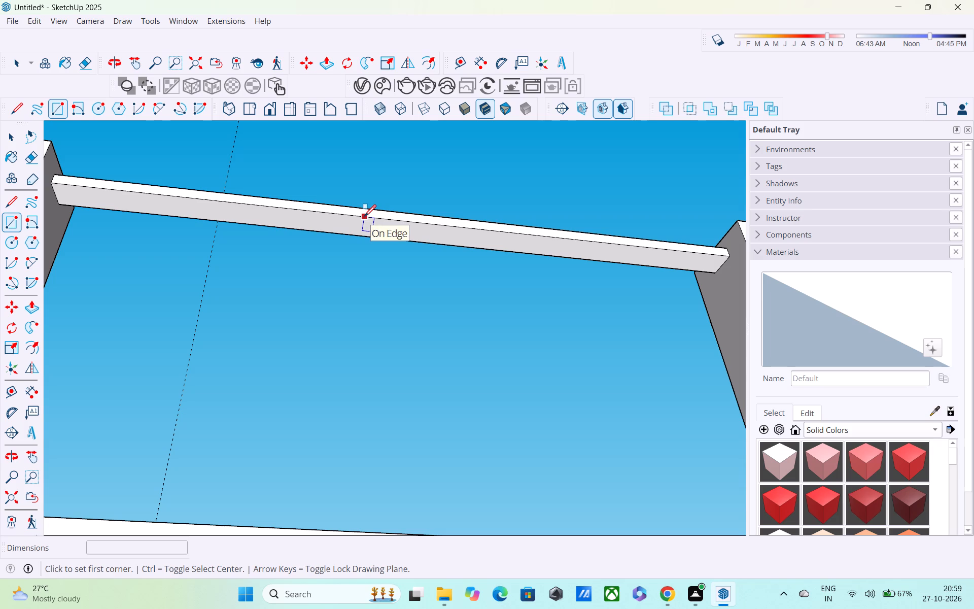
{"action": "left_click", "coordinate": [364, 218]}
{"action": "left_click", "coordinate": [383, 240]}
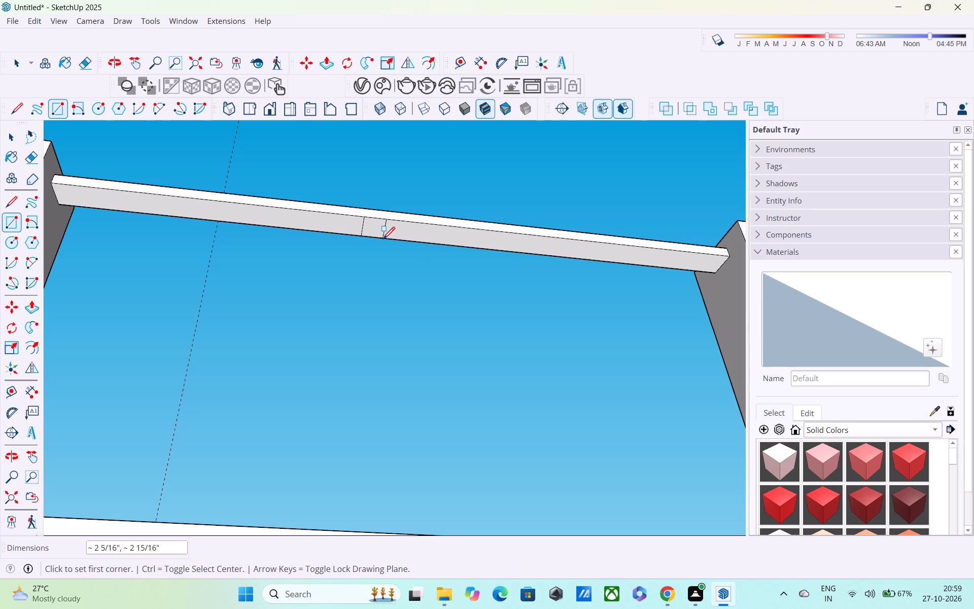
Extrude the rail's underside rectangle down to the base of the gap as a baluster.
{"action": "key", "text": "p"}
{"action": "left_click", "coordinate": [377, 226]}
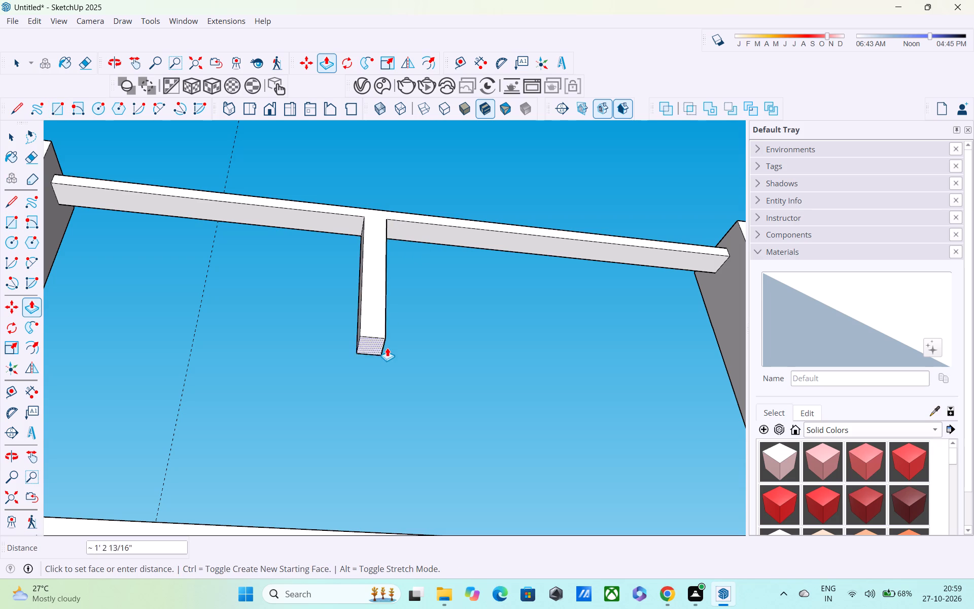
{"action": "scroll", "coordinate": [387, 349], "scroll_direction": "down", "scroll_amount": 6}
{"action": "middle_click_drag", "start_coordinate": [377, 389], "coordinate": [371, 526]}
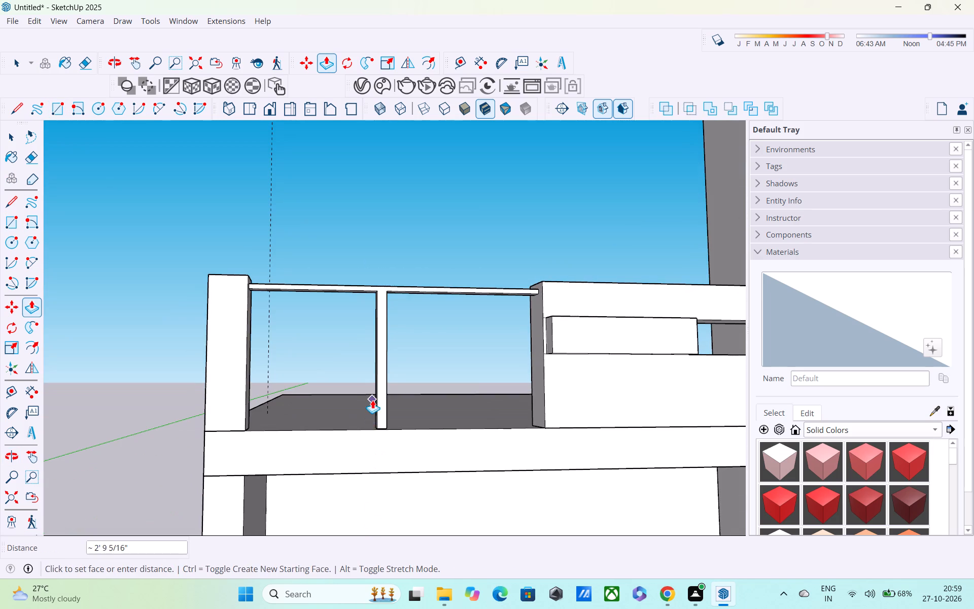
{"action": "scroll", "coordinate": [373, 399], "scroll_direction": "down", "scroll_amount": 3}
{"action": "middle_click_drag", "start_coordinate": [373, 399], "coordinate": [367, 440]}
{"action": "scroll", "coordinate": [377, 420], "scroll_direction": "up", "scroll_amount": 2}
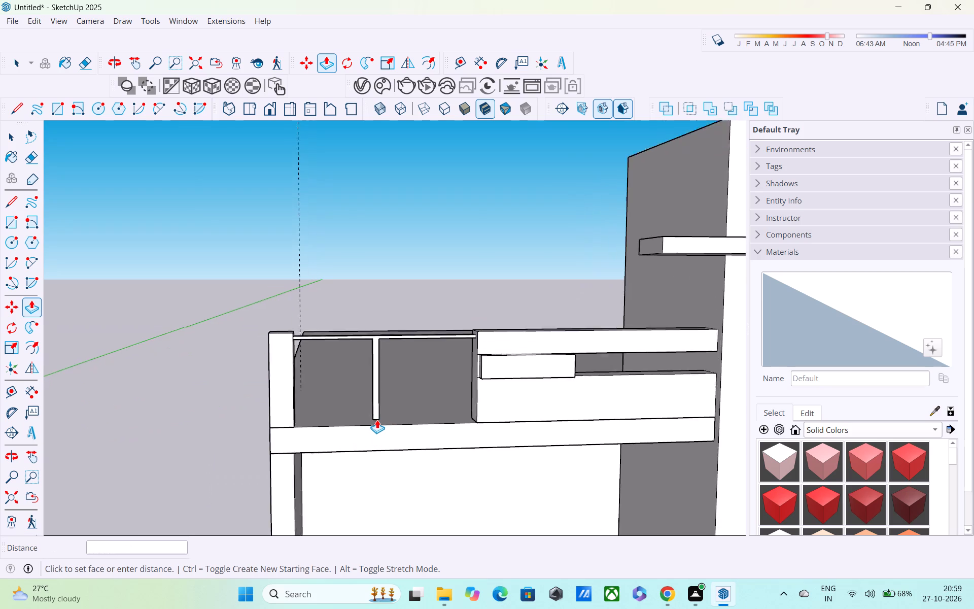
{"action": "scroll", "coordinate": [377, 420], "scroll_direction": "up", "scroll_amount": 2}
{"action": "left_click", "coordinate": [377, 428]}
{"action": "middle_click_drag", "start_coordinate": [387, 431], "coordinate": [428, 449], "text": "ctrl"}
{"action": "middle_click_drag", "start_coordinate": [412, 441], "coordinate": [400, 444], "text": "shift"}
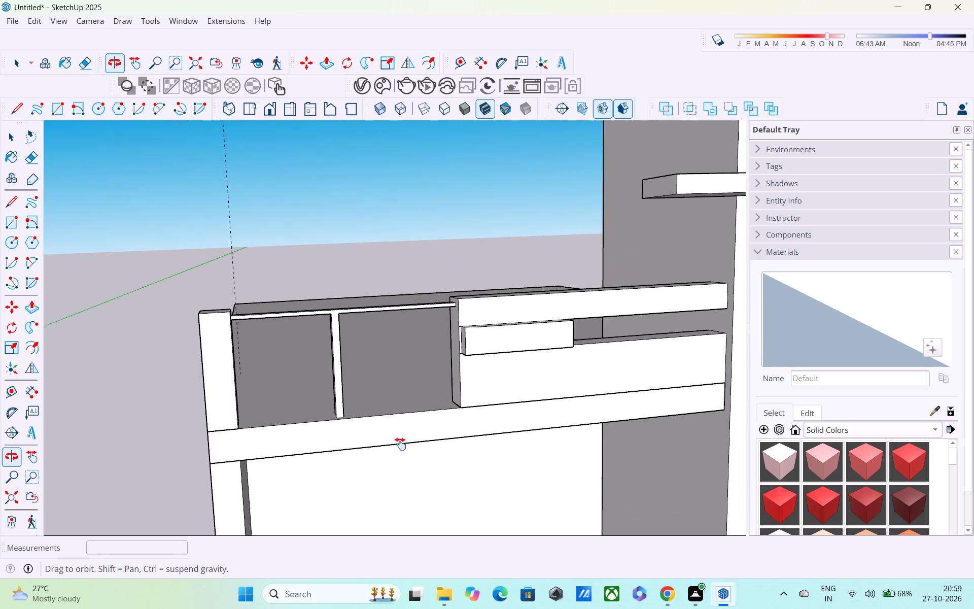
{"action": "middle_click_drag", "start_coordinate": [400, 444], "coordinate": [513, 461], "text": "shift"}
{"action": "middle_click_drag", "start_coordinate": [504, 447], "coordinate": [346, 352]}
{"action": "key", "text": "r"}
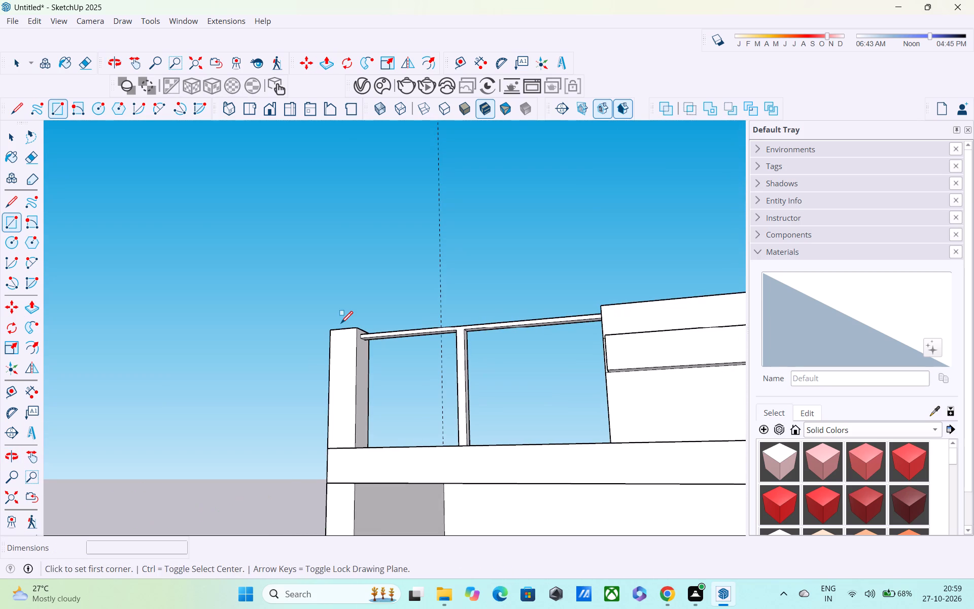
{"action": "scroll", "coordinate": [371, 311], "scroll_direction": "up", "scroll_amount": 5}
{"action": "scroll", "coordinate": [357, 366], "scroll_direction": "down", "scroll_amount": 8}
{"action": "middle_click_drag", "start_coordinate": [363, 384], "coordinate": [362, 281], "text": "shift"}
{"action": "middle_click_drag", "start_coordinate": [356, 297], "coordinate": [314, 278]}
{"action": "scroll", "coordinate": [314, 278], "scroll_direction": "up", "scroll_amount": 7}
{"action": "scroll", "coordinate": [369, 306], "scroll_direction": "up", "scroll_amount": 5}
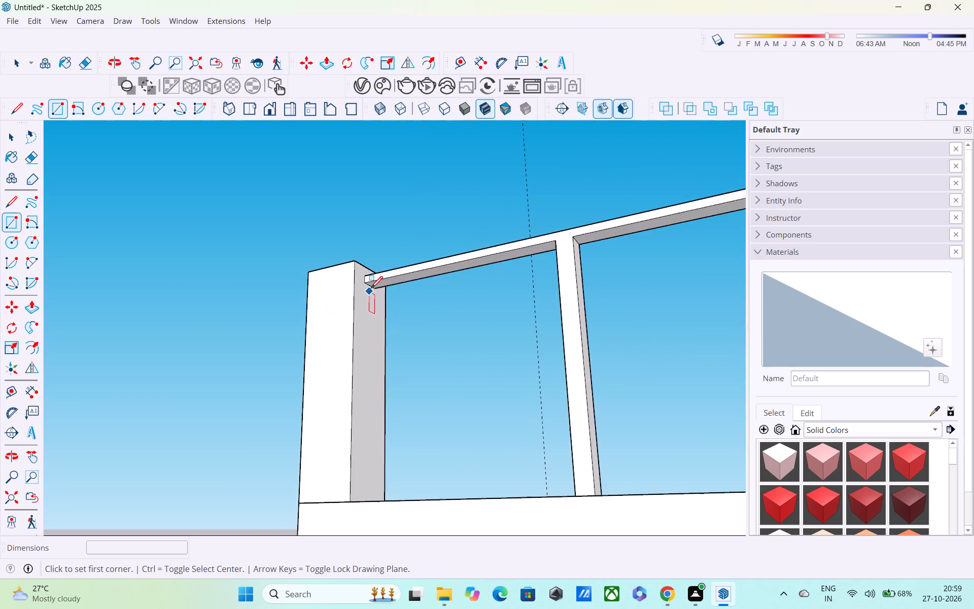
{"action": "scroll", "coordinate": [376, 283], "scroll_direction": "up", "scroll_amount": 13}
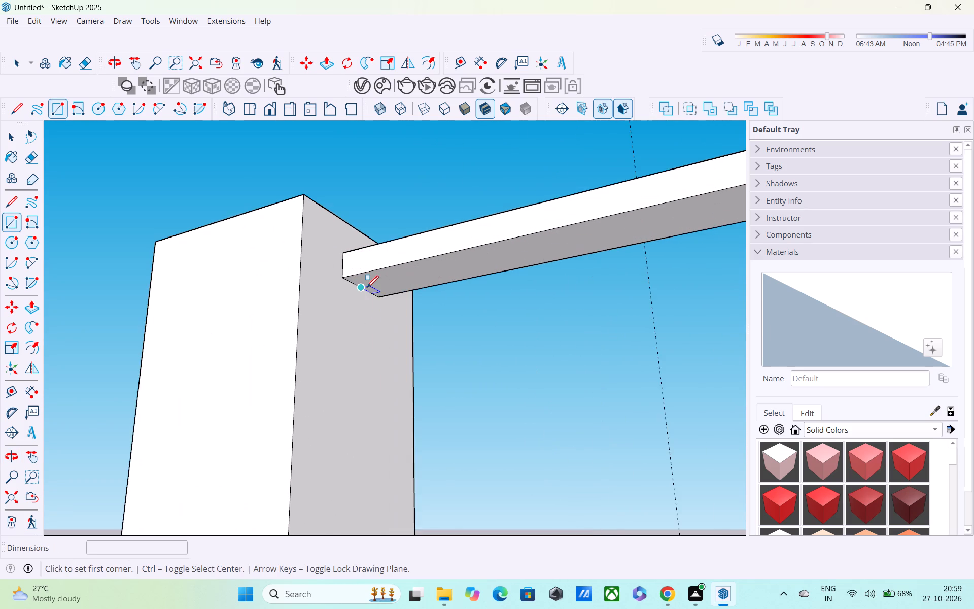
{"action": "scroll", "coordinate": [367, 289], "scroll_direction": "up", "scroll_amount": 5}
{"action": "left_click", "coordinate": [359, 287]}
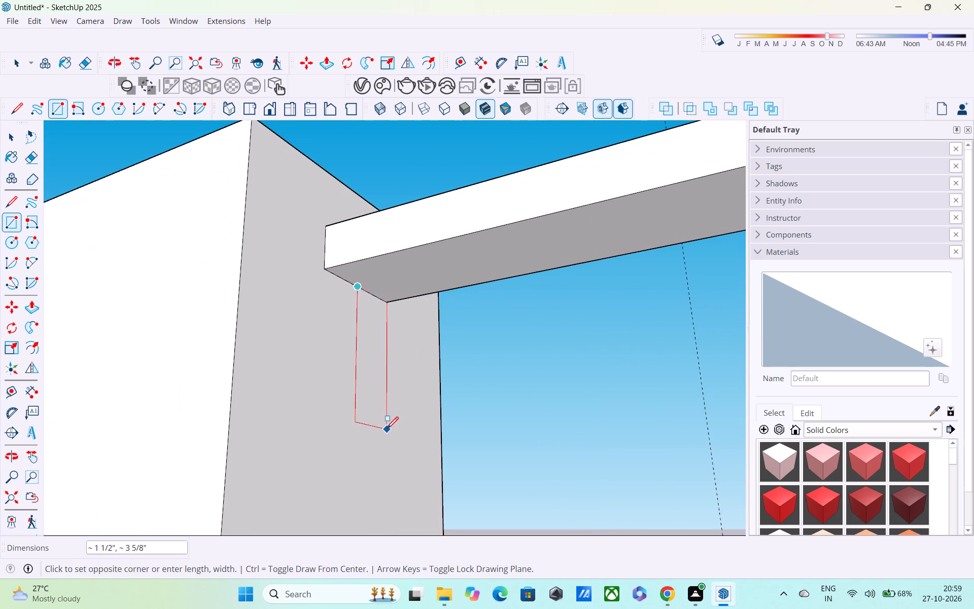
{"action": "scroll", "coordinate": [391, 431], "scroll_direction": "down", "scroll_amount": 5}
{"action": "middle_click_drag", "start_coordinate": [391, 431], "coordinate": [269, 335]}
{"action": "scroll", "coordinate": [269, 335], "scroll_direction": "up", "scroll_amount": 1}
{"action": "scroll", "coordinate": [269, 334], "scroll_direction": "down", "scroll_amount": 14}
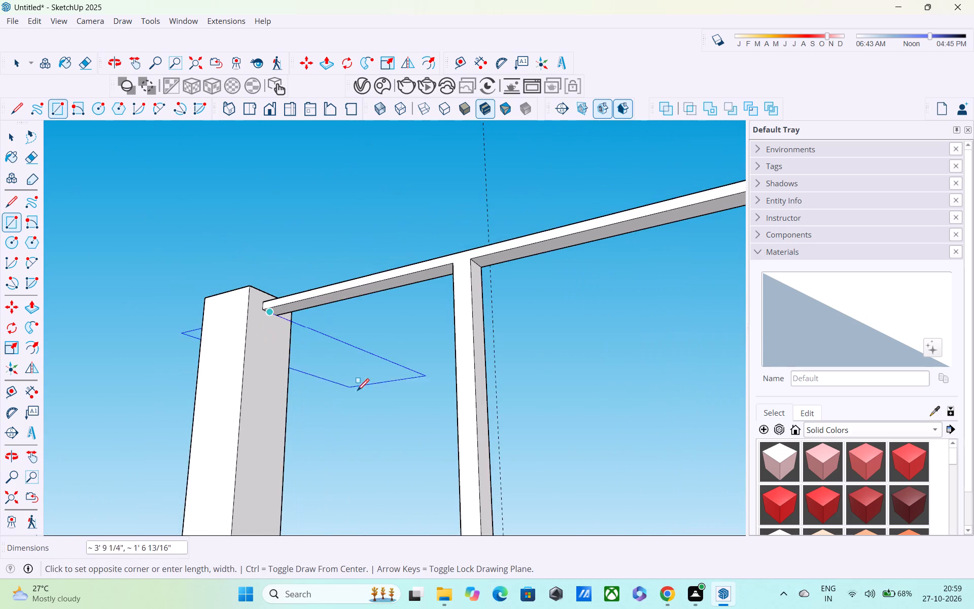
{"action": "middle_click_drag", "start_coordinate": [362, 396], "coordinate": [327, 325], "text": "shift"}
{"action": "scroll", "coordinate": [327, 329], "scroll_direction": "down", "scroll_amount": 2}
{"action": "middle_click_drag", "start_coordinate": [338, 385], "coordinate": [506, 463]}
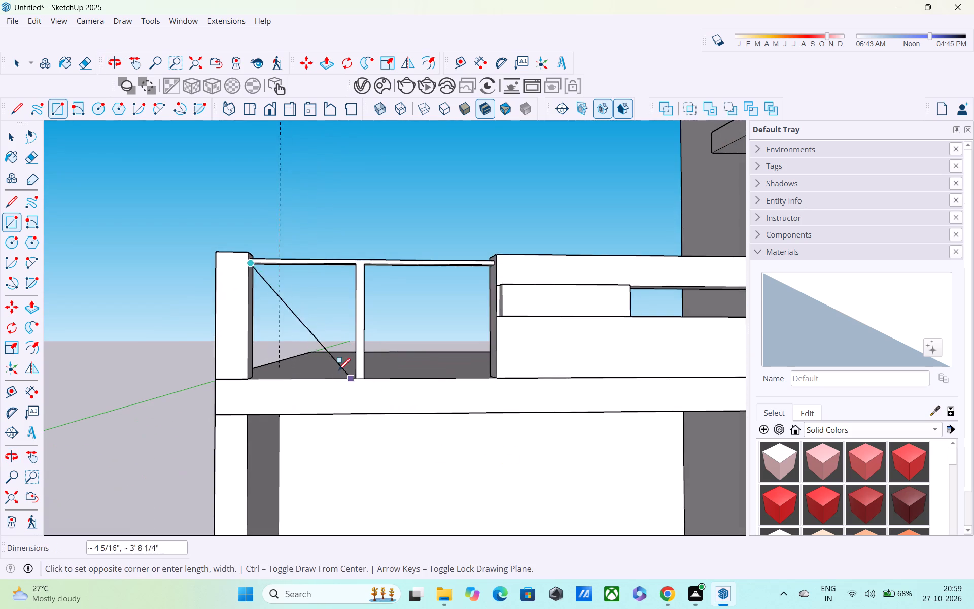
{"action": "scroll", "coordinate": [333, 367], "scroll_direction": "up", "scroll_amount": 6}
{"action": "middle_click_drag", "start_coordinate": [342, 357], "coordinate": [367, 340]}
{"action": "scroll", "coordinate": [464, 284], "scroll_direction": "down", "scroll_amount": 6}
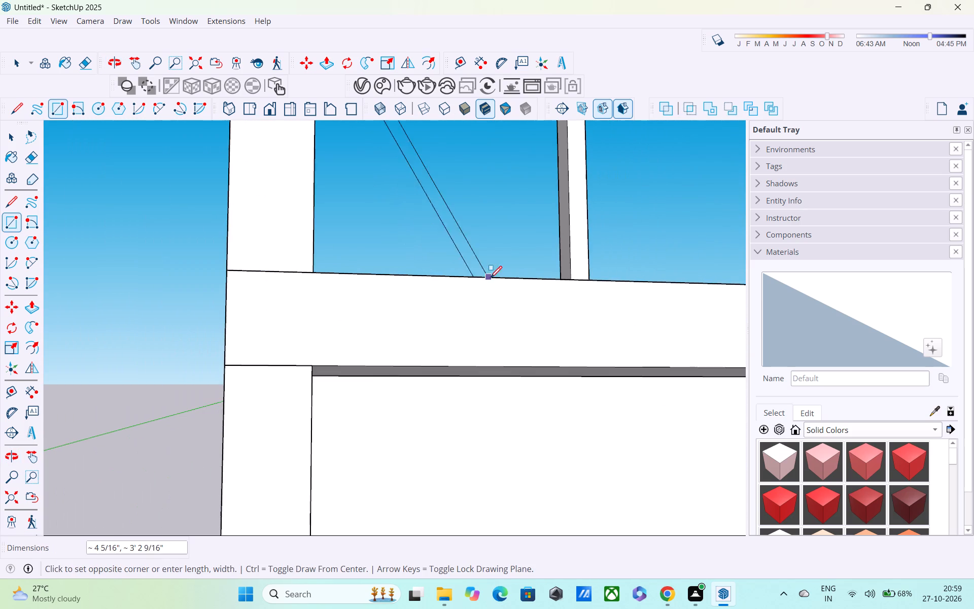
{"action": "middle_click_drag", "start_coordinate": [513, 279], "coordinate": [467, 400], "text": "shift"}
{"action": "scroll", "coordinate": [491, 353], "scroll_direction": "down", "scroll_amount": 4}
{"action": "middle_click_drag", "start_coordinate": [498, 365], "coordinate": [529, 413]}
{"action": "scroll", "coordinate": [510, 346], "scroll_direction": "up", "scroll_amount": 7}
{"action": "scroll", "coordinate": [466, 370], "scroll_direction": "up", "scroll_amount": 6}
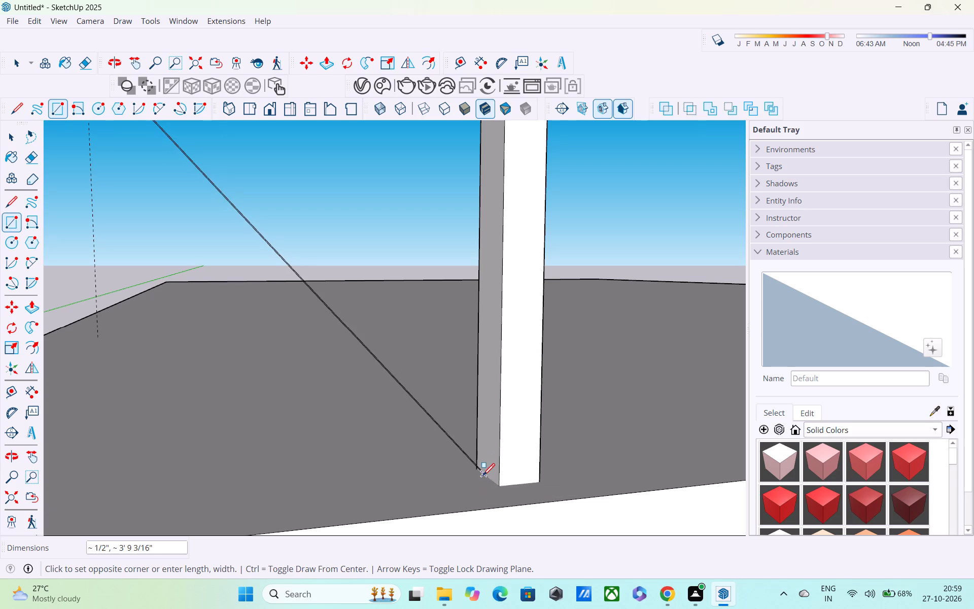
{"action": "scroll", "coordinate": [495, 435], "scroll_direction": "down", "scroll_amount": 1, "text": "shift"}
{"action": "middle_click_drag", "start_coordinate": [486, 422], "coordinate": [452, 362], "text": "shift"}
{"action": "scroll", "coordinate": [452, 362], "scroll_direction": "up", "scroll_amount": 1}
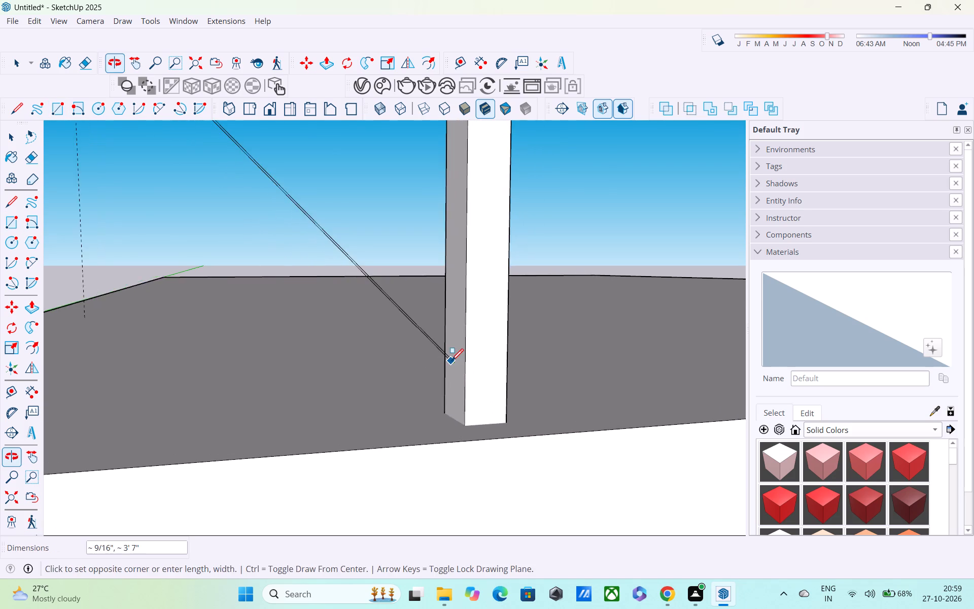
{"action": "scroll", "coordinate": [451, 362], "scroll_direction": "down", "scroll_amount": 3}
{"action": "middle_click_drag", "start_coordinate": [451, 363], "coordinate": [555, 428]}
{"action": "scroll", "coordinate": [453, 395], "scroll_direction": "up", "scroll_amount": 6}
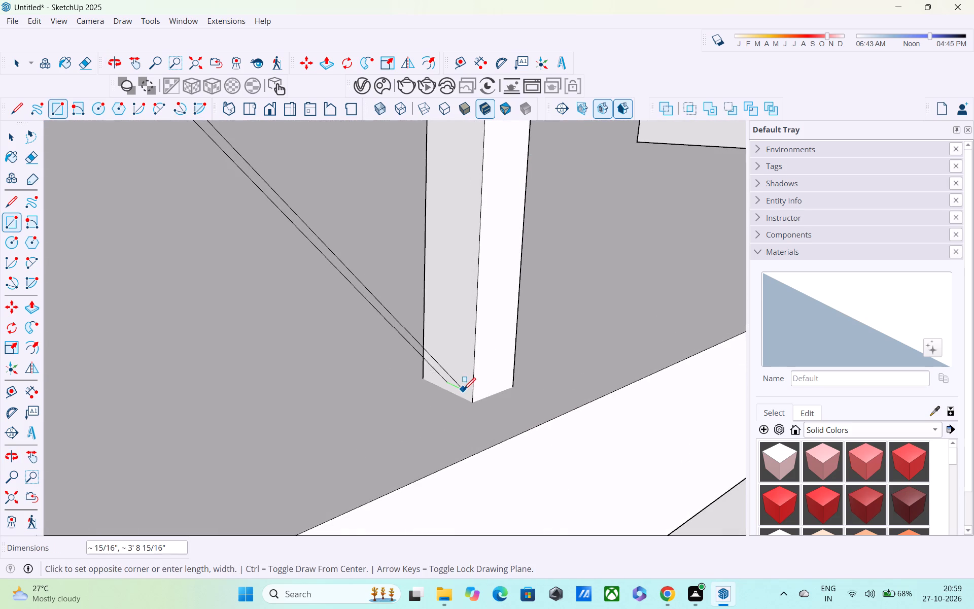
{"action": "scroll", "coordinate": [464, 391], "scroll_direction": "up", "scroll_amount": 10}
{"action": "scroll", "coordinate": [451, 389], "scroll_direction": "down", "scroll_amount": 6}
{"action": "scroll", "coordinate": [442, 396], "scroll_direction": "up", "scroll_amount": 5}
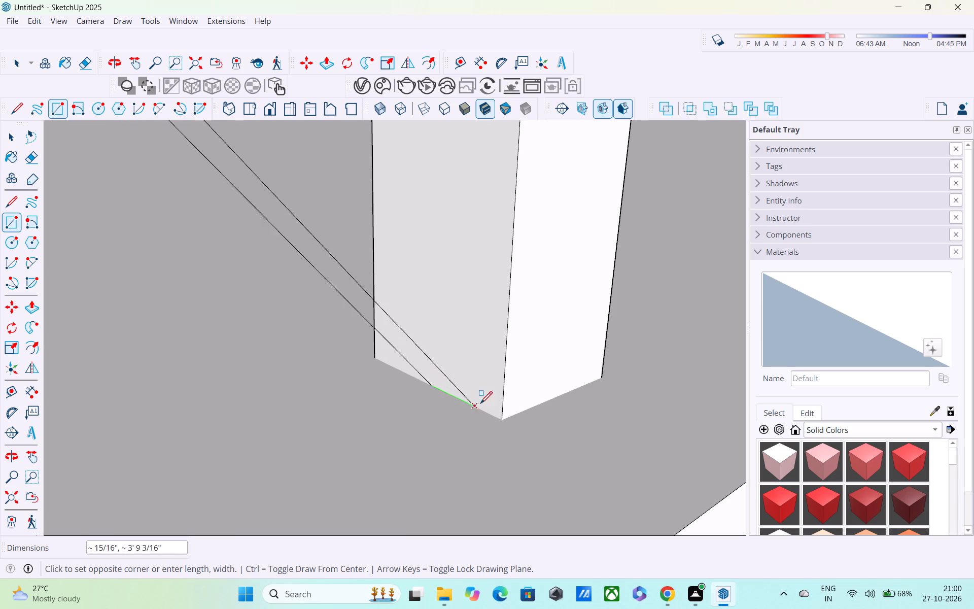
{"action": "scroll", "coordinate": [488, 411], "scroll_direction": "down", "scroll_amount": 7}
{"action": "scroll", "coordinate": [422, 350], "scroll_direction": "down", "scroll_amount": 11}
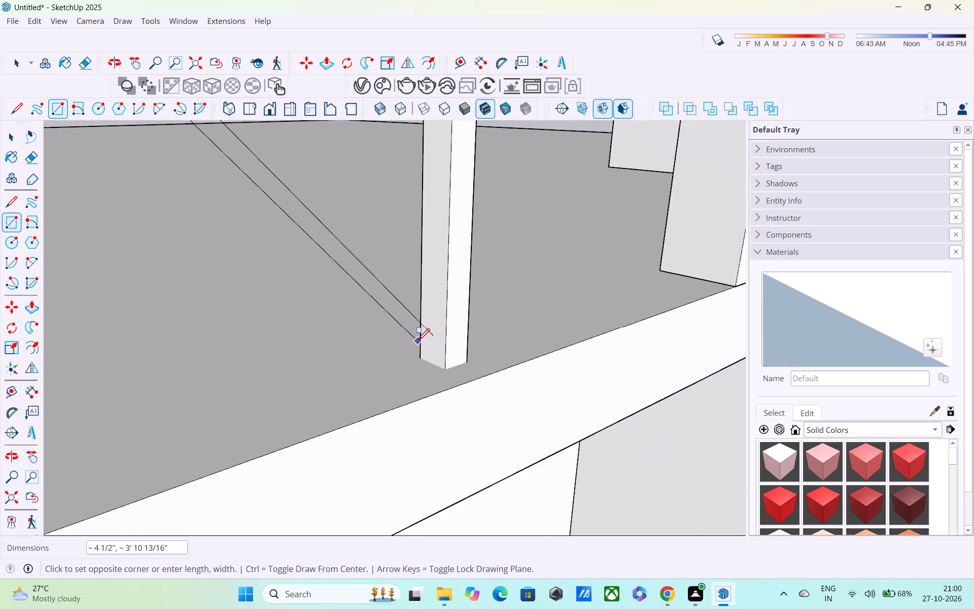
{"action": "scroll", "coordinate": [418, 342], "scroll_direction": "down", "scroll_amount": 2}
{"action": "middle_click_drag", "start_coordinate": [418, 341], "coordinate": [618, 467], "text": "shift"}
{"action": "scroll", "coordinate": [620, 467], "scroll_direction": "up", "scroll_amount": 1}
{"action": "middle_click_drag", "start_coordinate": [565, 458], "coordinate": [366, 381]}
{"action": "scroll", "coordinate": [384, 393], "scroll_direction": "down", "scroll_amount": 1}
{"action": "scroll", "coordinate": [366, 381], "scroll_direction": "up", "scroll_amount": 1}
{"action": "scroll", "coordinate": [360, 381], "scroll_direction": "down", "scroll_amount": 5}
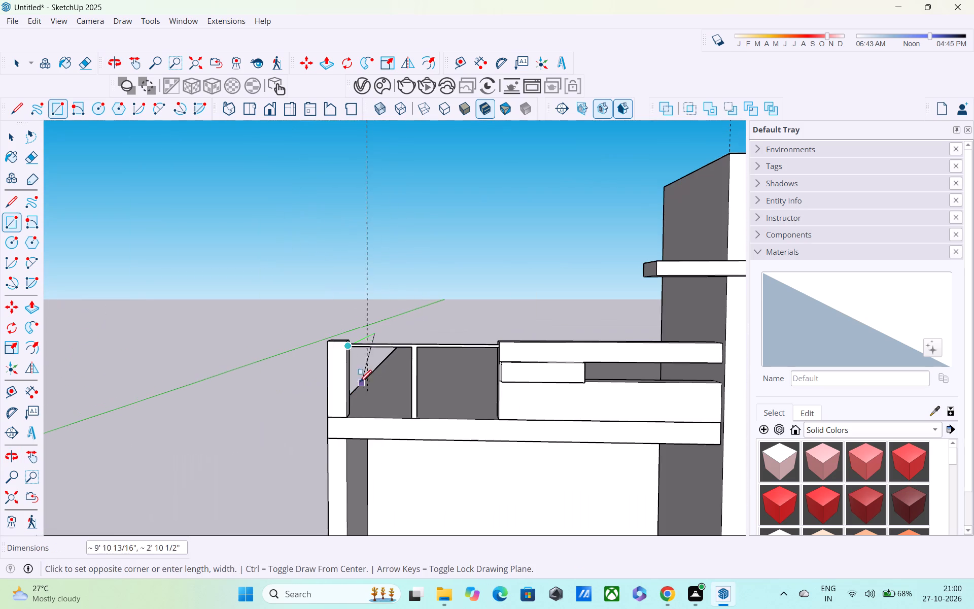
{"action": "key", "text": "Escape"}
Draw an infill rectangle about 2' 6 9/16" by 2' 9 3/16" between corner post and baluster, from the baluster's base to the rail's underside.
{"action": "scroll", "coordinate": [367, 397], "scroll_direction": "up", "scroll_amount": 1}
{"action": "scroll", "coordinate": [388, 352], "scroll_direction": "up", "scroll_amount": 6}
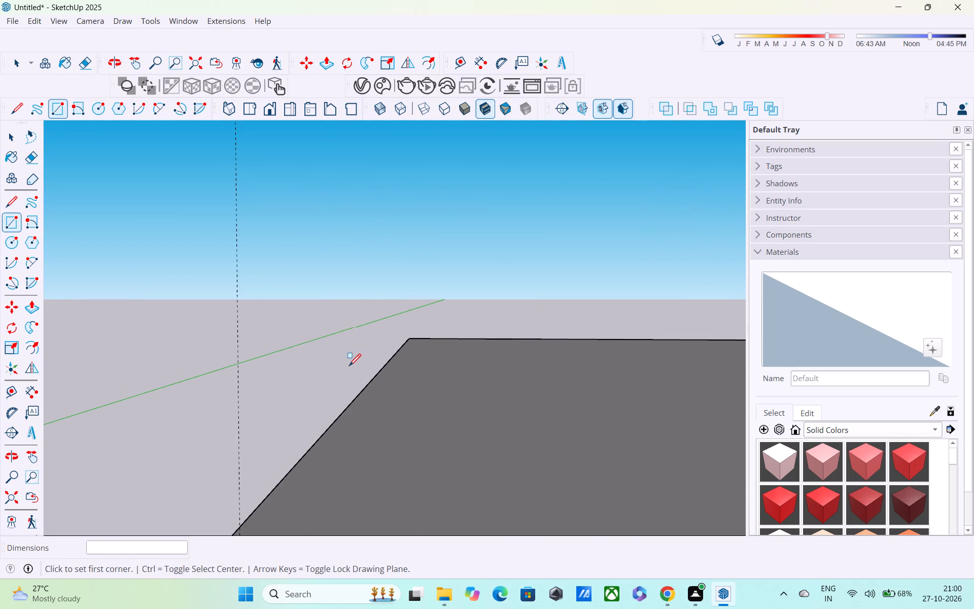
{"action": "scroll", "coordinate": [349, 367], "scroll_direction": "down", "scroll_amount": 6}
{"action": "middle_click_drag", "start_coordinate": [343, 368], "coordinate": [239, 293]}
{"action": "scroll", "coordinate": [300, 351], "scroll_direction": "up", "scroll_amount": 5}
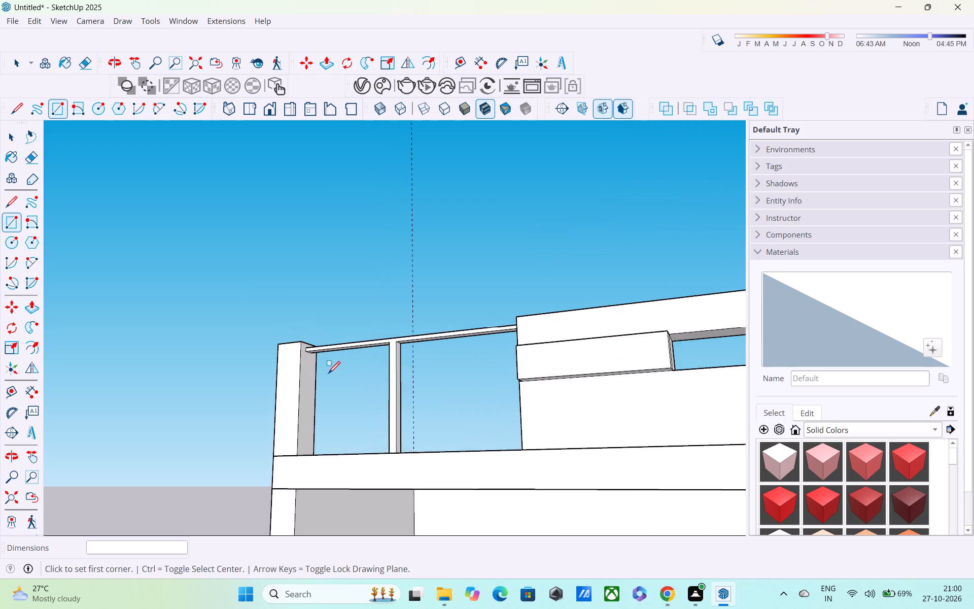
{"action": "scroll", "coordinate": [328, 370], "scroll_direction": "up", "scroll_amount": 5}
{"action": "scroll", "coordinate": [316, 362], "scroll_direction": "down", "scroll_amount": 5}
{"action": "middle_click_drag", "start_coordinate": [294, 344], "coordinate": [560, 482]}
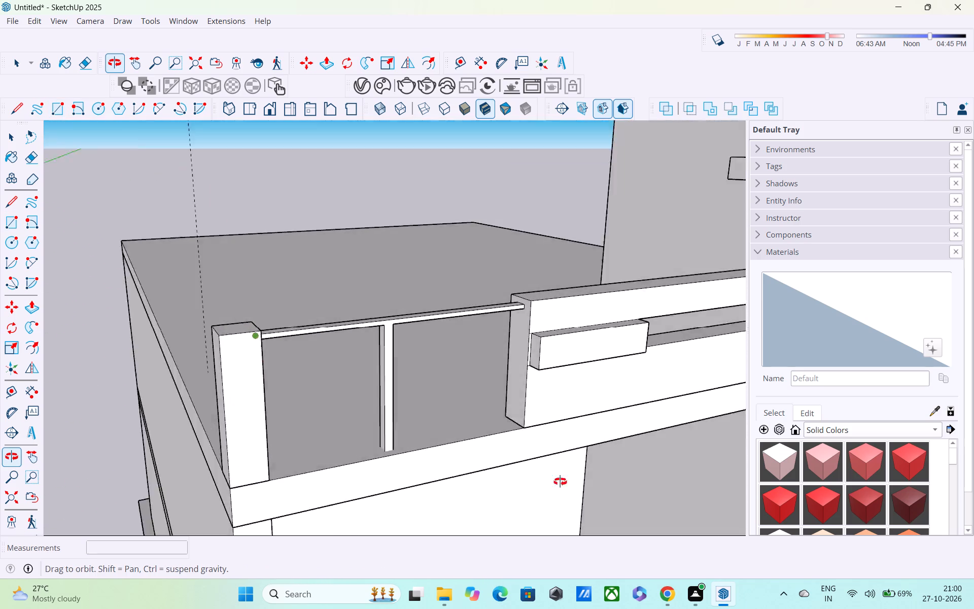
{"action": "middle_click_drag", "start_coordinate": [560, 482], "coordinate": [600, 460]}
{"action": "scroll", "coordinate": [313, 482], "scroll_direction": "up", "scroll_amount": 2}
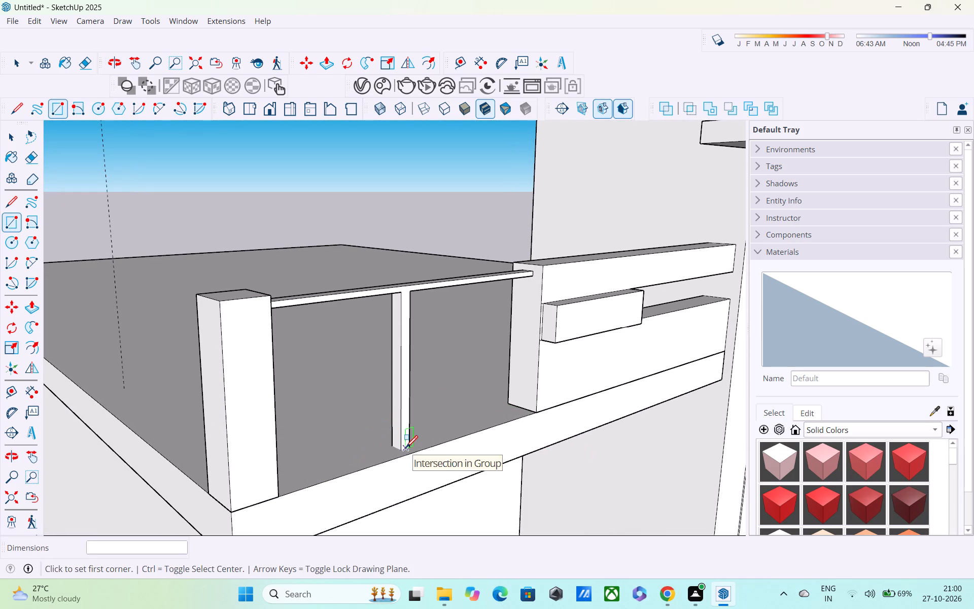
{"action": "scroll", "coordinate": [394, 447], "scroll_direction": "up", "scroll_amount": 10}
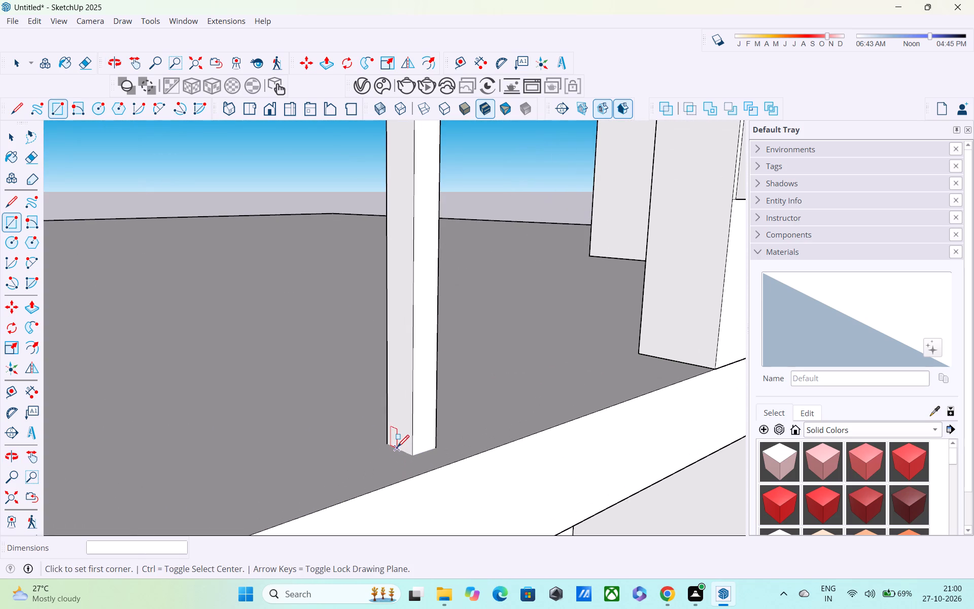
{"action": "left_click", "coordinate": [399, 448]}
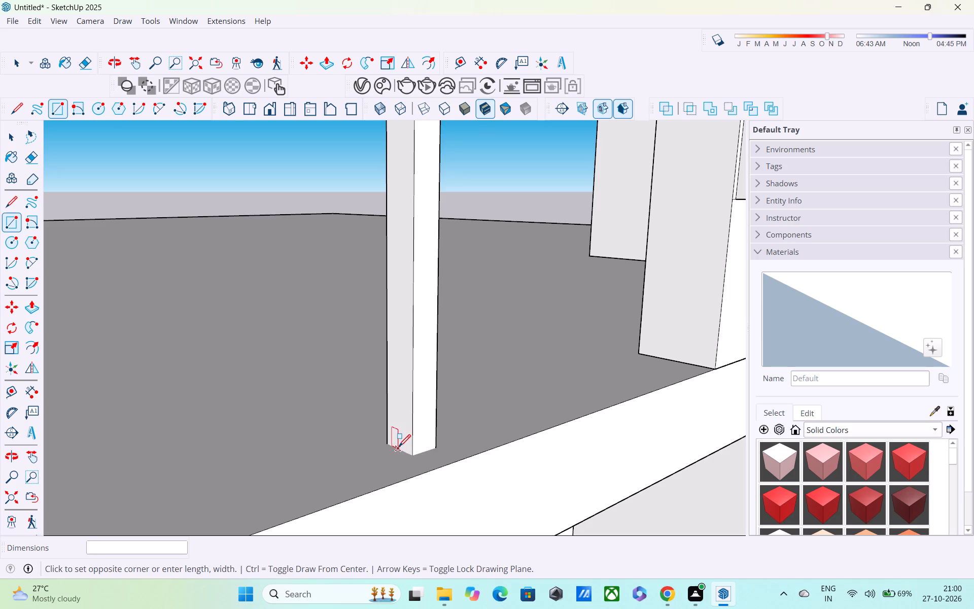
{"action": "scroll", "coordinate": [321, 452], "scroll_direction": "down", "scroll_amount": 7}
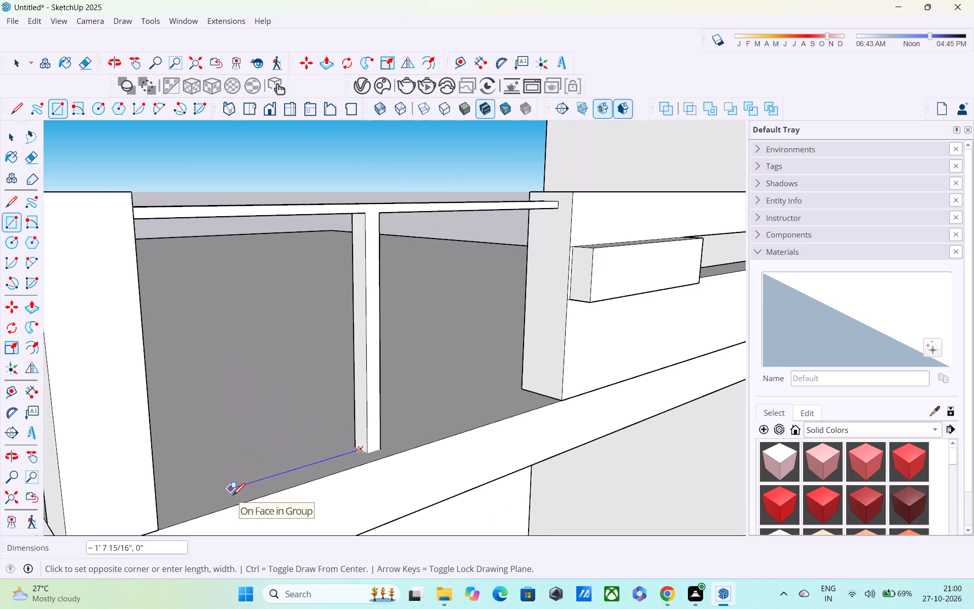
{"action": "middle_click_drag", "start_coordinate": [233, 496], "coordinate": [505, 415], "text": "shift"}
{"action": "middle_click_drag", "start_coordinate": [505, 426], "coordinate": [263, 477]}
{"action": "scroll", "coordinate": [264, 465], "scroll_direction": "up", "scroll_amount": 1}
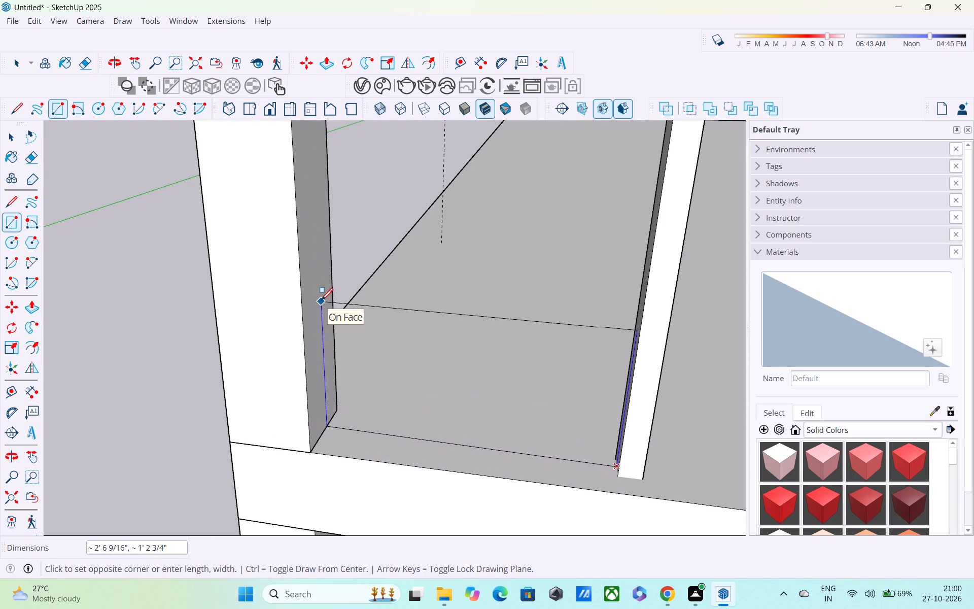
{"action": "middle_click_drag", "start_coordinate": [321, 301], "coordinate": [368, 466], "text": "shift"}
{"action": "scroll", "coordinate": [366, 465], "scroll_direction": "down", "scroll_amount": 1, "text": "shift"}
{"action": "middle_click_drag", "start_coordinate": [361, 339], "coordinate": [353, 265]}
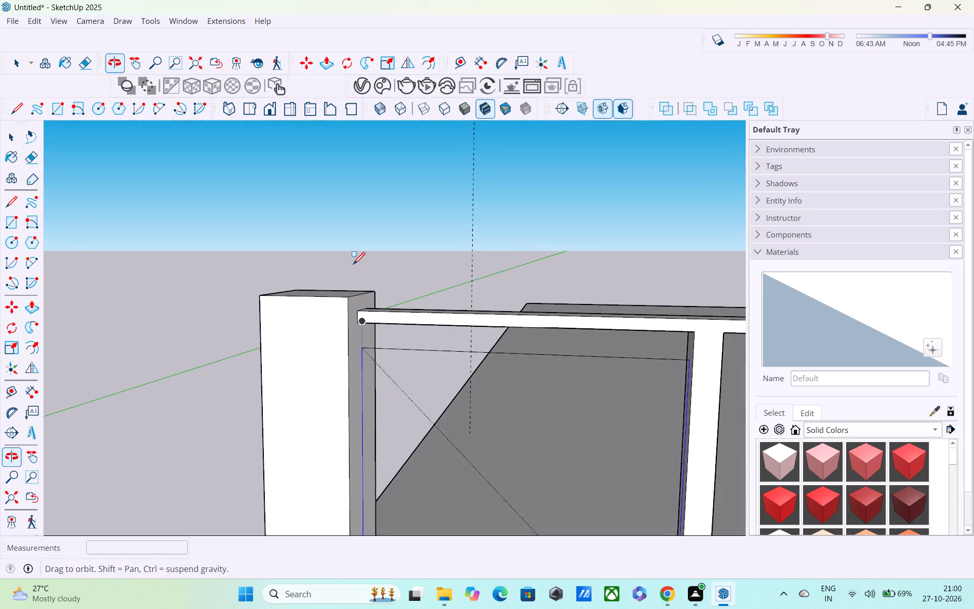
{"action": "middle_click_drag", "start_coordinate": [353, 265], "coordinate": [353, 265]}
{"action": "middle_click_drag", "start_coordinate": [371, 342], "coordinate": [357, 271]}
{"action": "scroll", "coordinate": [366, 339], "scroll_direction": "up", "scroll_amount": 5}
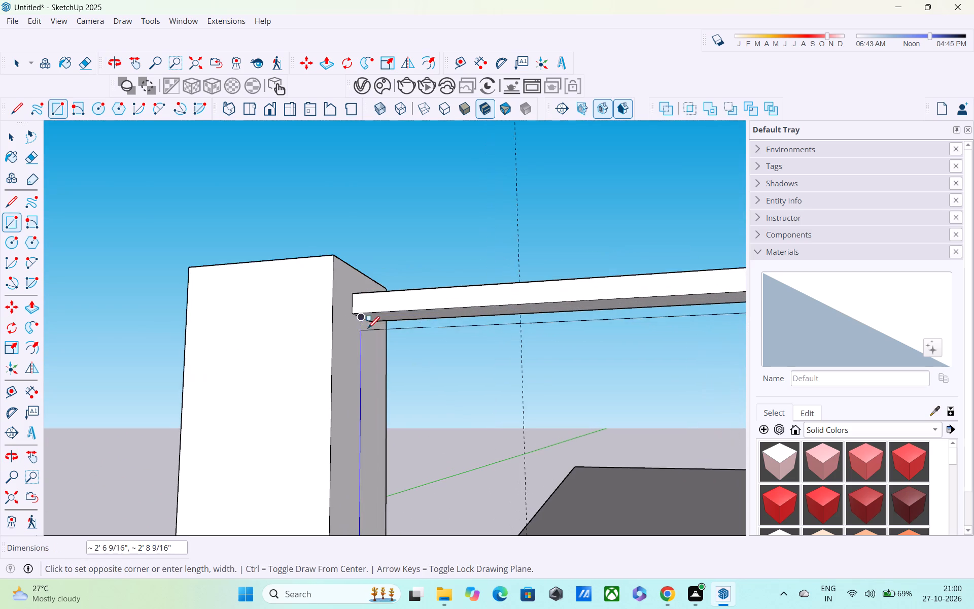
{"action": "scroll", "coordinate": [368, 328], "scroll_direction": "up", "scroll_amount": 4}
{"action": "scroll", "coordinate": [368, 326], "scroll_direction": "down", "scroll_amount": 1}
{"action": "scroll", "coordinate": [367, 325], "scroll_direction": "up", "scroll_amount": 6}
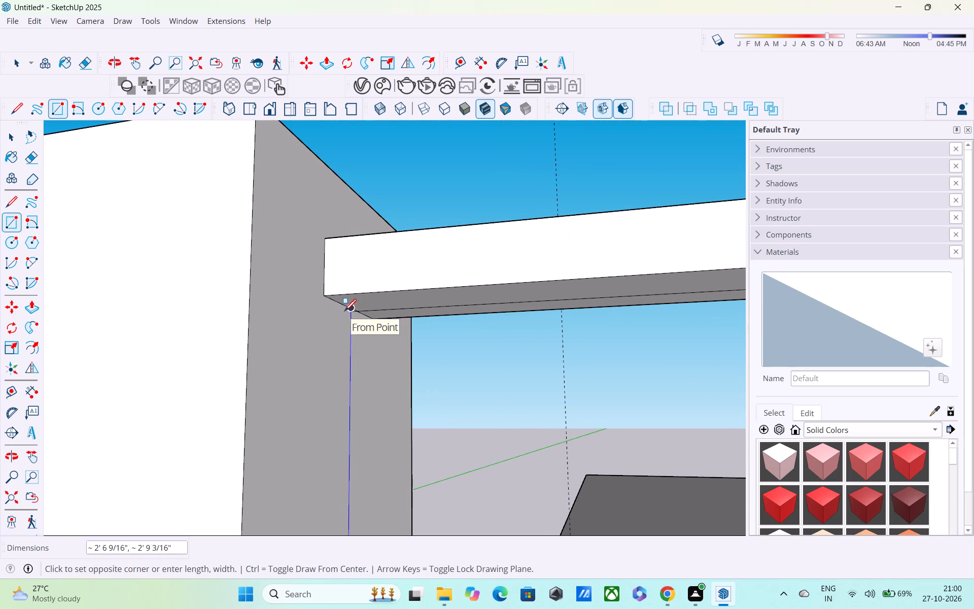
{"action": "left_click", "coordinate": [344, 312]}
Draw an infill rectangle across the railing's other bay, from the baluster's top under the rail to the base of the parapet's end face.
{"action": "scroll", "coordinate": [345, 317], "scroll_direction": "down", "scroll_amount": 7}
{"action": "scroll", "coordinate": [468, 350], "scroll_direction": "down", "scroll_amount": 6}
{"action": "scroll", "coordinate": [521, 391], "scroll_direction": "down", "scroll_amount": 1}
{"action": "middle_click_drag", "start_coordinate": [521, 391], "coordinate": [501, 383], "text": "shift"}
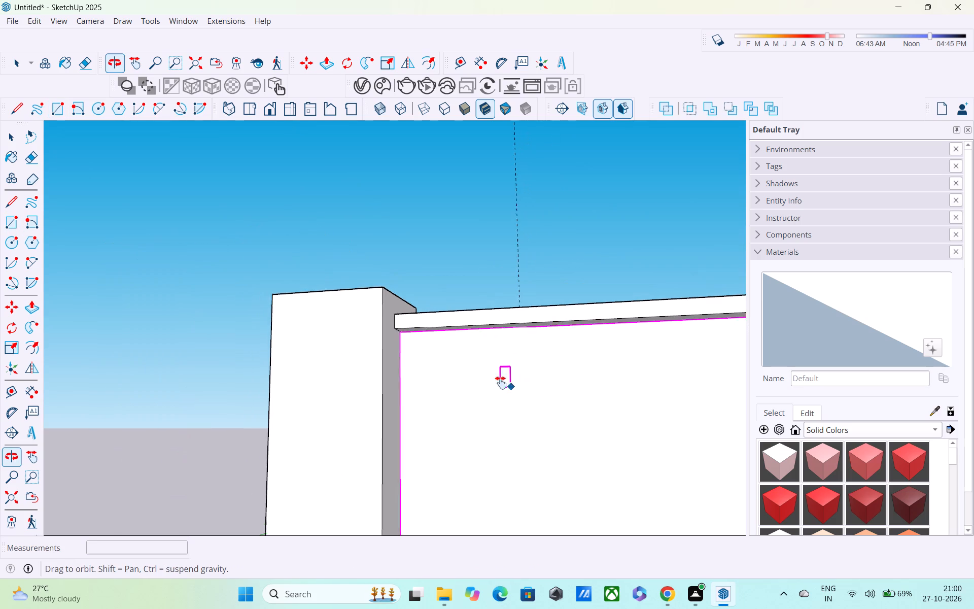
{"action": "middle_click_drag", "start_coordinate": [501, 383], "coordinate": [291, 330], "text": "shift"}
{"action": "scroll", "coordinate": [291, 330], "scroll_direction": "up", "scroll_amount": 1}
{"action": "scroll", "coordinate": [286, 327], "scroll_direction": "down", "scroll_amount": 5}
{"action": "middle_click_drag", "start_coordinate": [521, 374], "coordinate": [362, 281]}
{"action": "scroll", "coordinate": [361, 280], "scroll_direction": "up", "scroll_amount": 1}
{"action": "scroll", "coordinate": [360, 277], "scroll_direction": "down", "scroll_amount": 4}
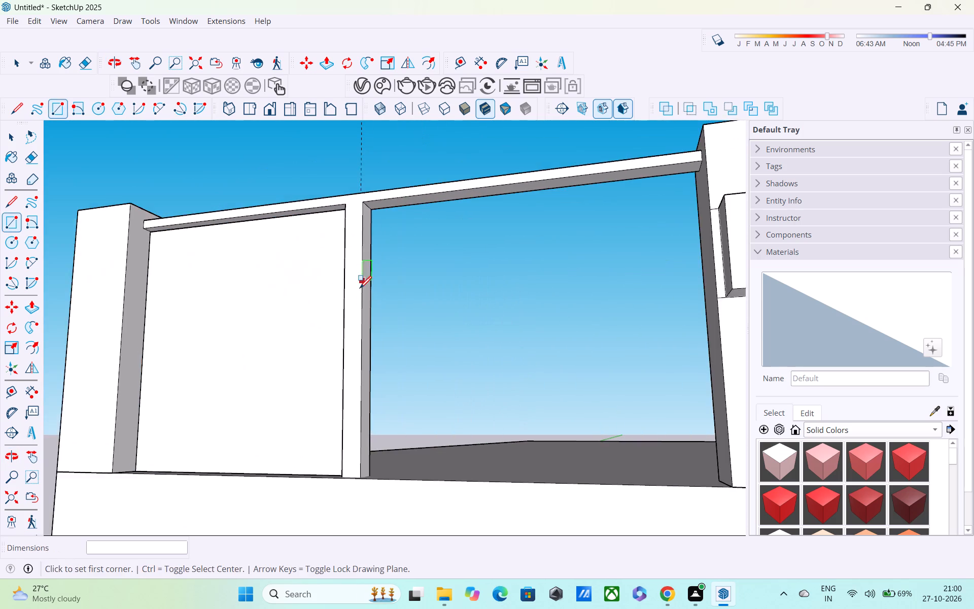
{"action": "middle_click_drag", "start_coordinate": [360, 305], "coordinate": [317, 397]}
{"action": "scroll", "coordinate": [318, 396], "scroll_direction": "up", "scroll_amount": 3}
{"action": "scroll", "coordinate": [401, 259], "scroll_direction": "down", "scroll_amount": 2, "text": "shift"}
{"action": "scroll", "coordinate": [403, 286], "scroll_direction": "down", "scroll_amount": 3}
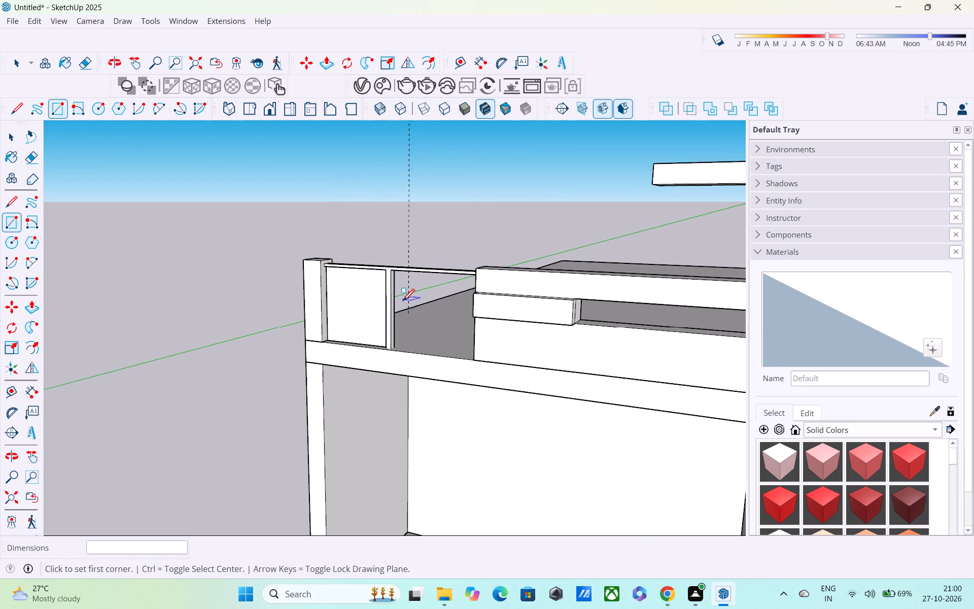
{"action": "middle_click_drag", "start_coordinate": [385, 292], "coordinate": [355, 215]}
{"action": "scroll", "coordinate": [392, 282], "scroll_direction": "up", "scroll_amount": 10}
{"action": "scroll", "coordinate": [394, 282], "scroll_direction": "down", "scroll_amount": 5}
{"action": "middle_click_drag", "start_coordinate": [393, 282], "coordinate": [355, 258]}
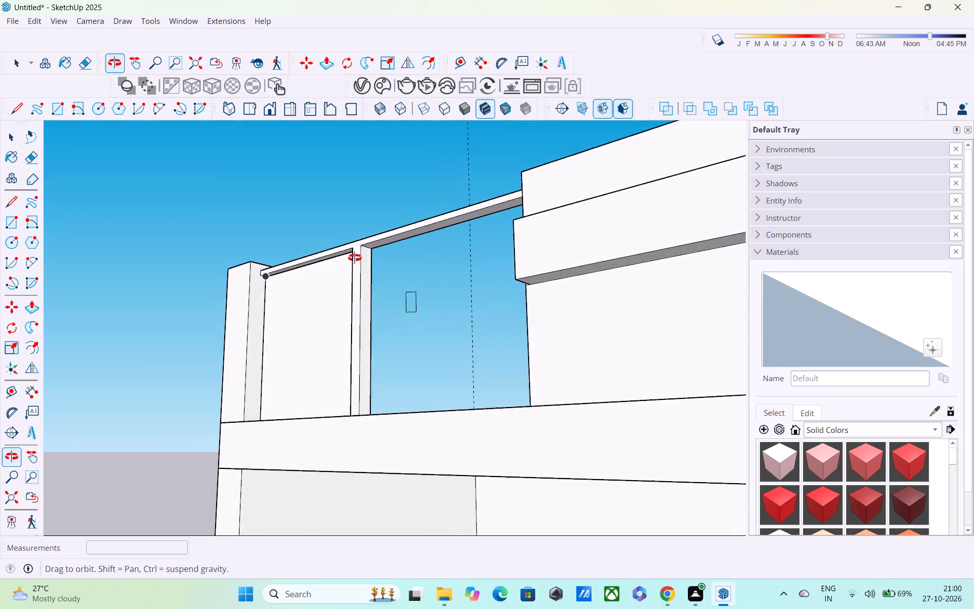
{"action": "middle_click_drag", "start_coordinate": [355, 258], "coordinate": [349, 248]}
{"action": "scroll", "coordinate": [362, 258], "scroll_direction": "up", "scroll_amount": 9}
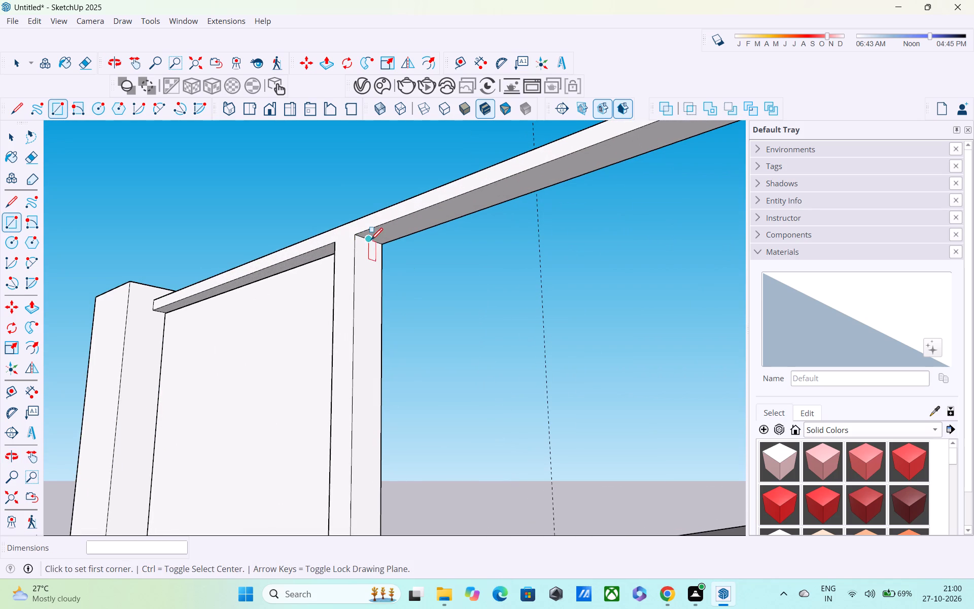
{"action": "left_click", "coordinate": [371, 241]}
{"action": "scroll", "coordinate": [417, 349], "scroll_direction": "down", "scroll_amount": 6}
{"action": "middle_click_drag", "start_coordinate": [476, 399], "coordinate": [484, 408]}
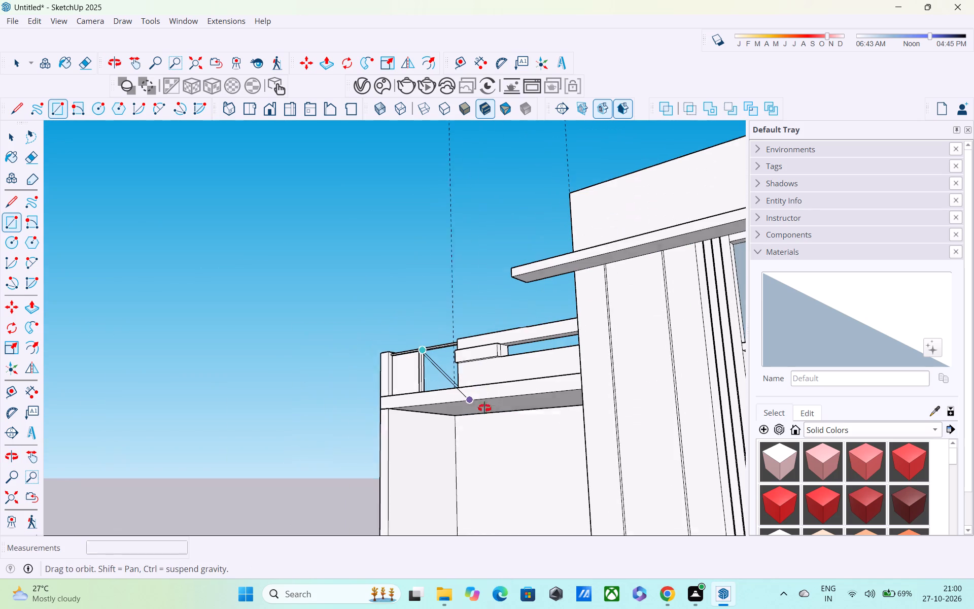
{"action": "middle_click_drag", "start_coordinate": [484, 408], "coordinate": [966, 472]}
{"action": "scroll", "coordinate": [461, 359], "scroll_direction": "up", "scroll_amount": 4}
{"action": "scroll", "coordinate": [301, 371], "scroll_direction": "up", "scroll_amount": 3}
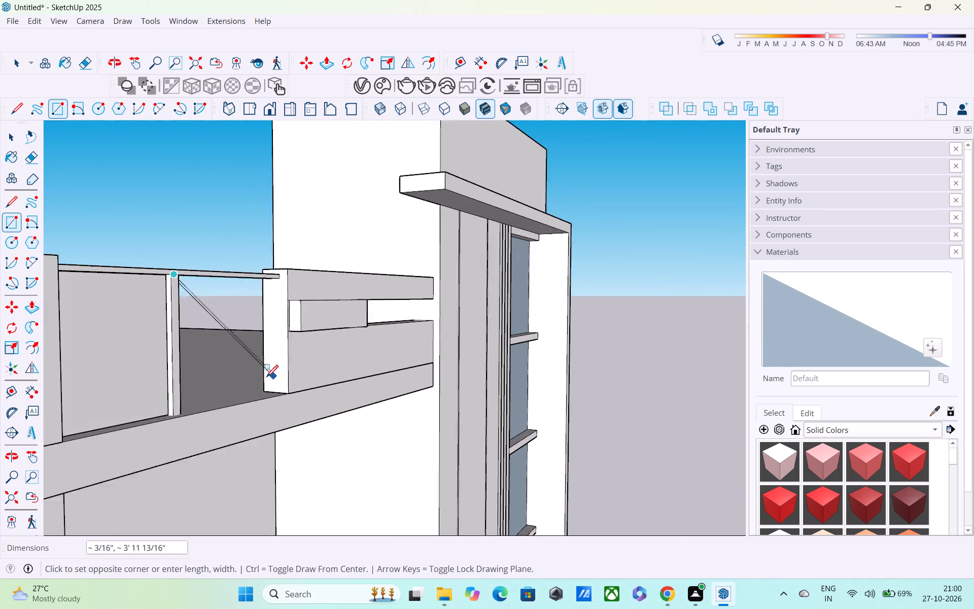
{"action": "scroll", "coordinate": [266, 378], "scroll_direction": "up", "scroll_amount": 8}
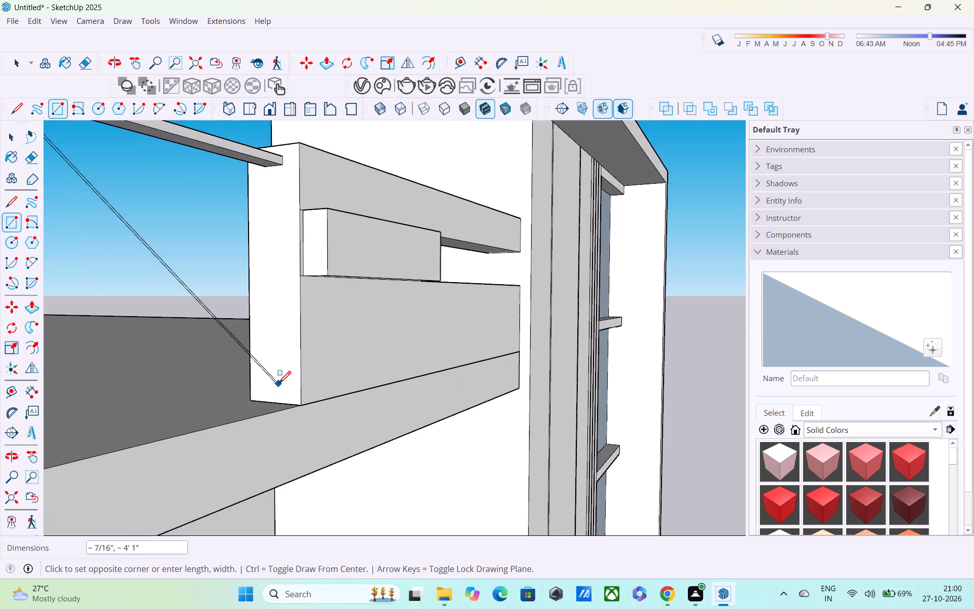
{"action": "scroll", "coordinate": [279, 384], "scroll_direction": "up", "scroll_amount": 9}
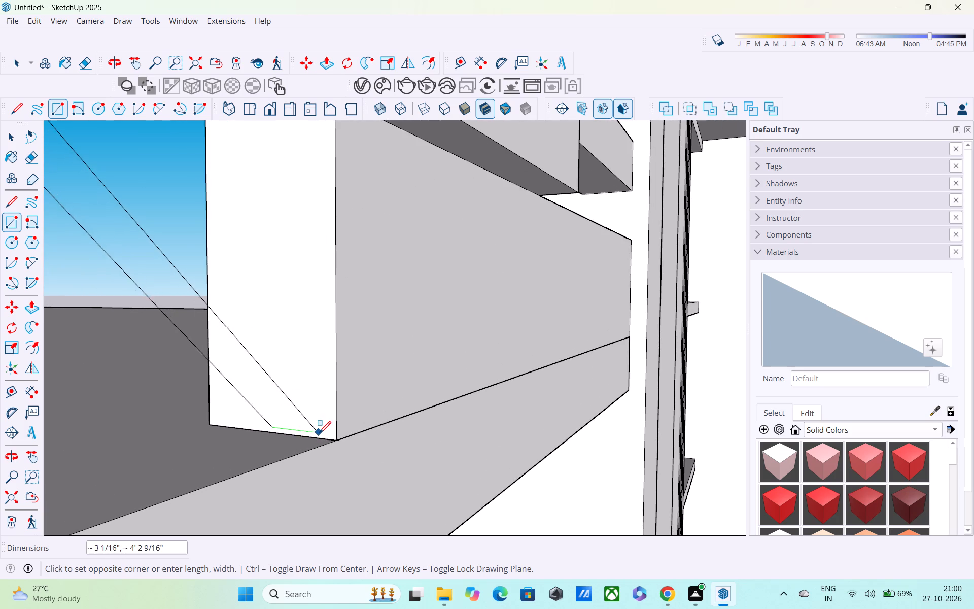
{"action": "left_click", "coordinate": [279, 435]}
{"action": "scroll", "coordinate": [278, 435], "scroll_direction": "down", "scroll_amount": 3}
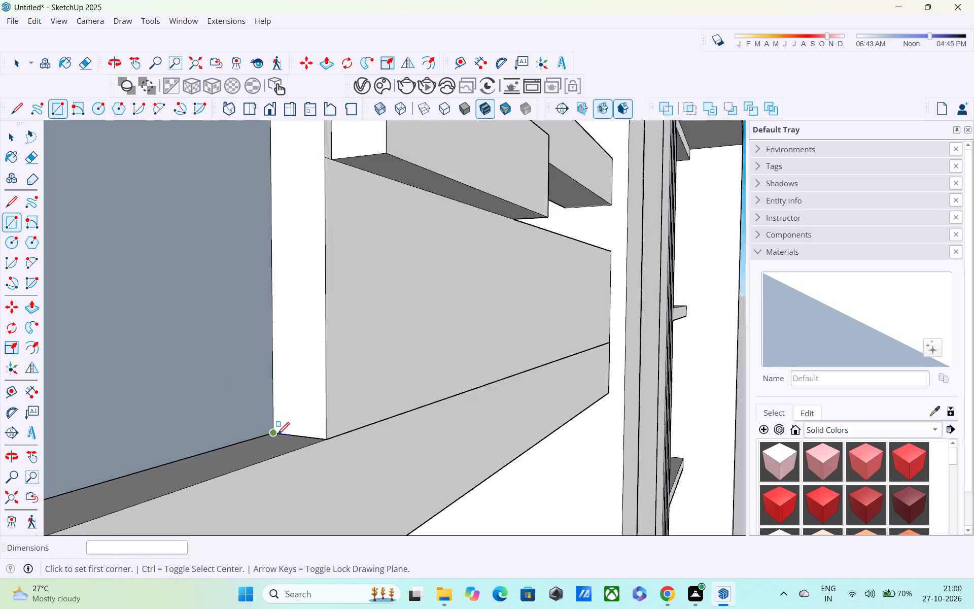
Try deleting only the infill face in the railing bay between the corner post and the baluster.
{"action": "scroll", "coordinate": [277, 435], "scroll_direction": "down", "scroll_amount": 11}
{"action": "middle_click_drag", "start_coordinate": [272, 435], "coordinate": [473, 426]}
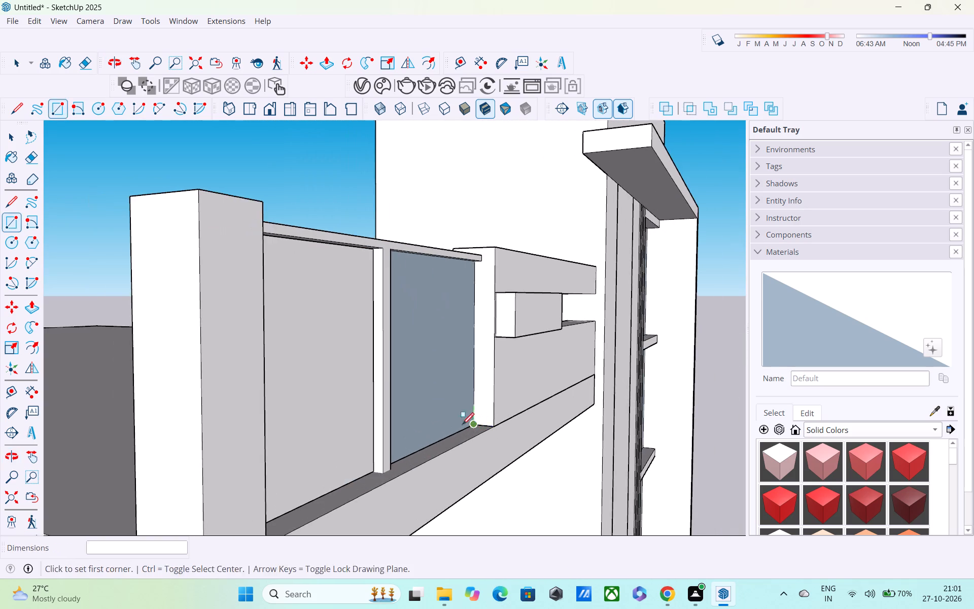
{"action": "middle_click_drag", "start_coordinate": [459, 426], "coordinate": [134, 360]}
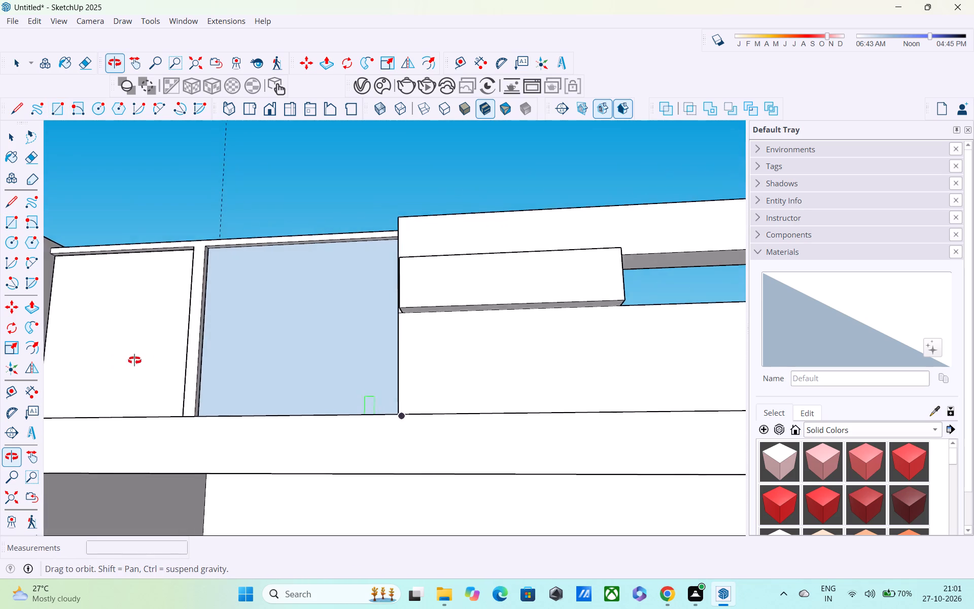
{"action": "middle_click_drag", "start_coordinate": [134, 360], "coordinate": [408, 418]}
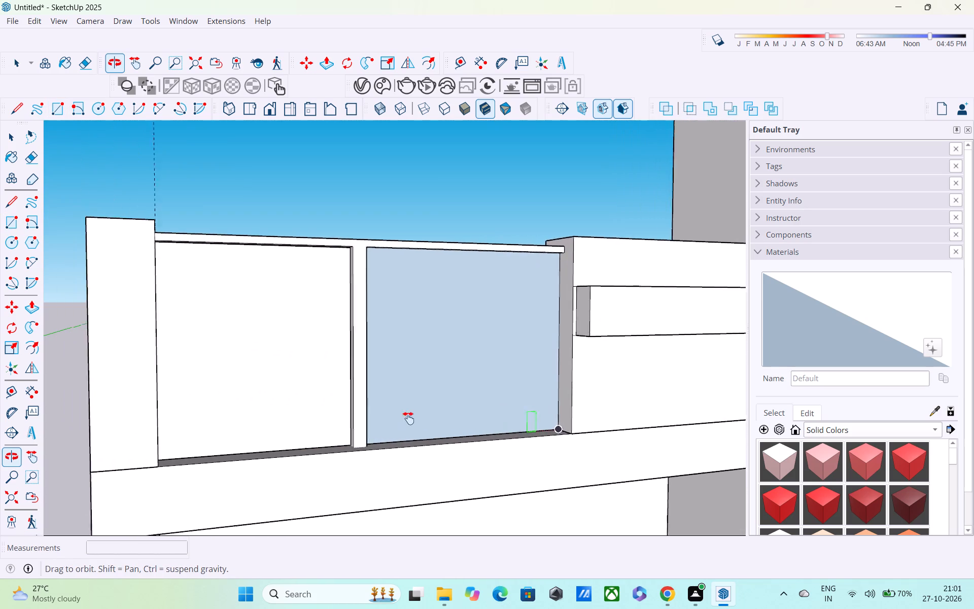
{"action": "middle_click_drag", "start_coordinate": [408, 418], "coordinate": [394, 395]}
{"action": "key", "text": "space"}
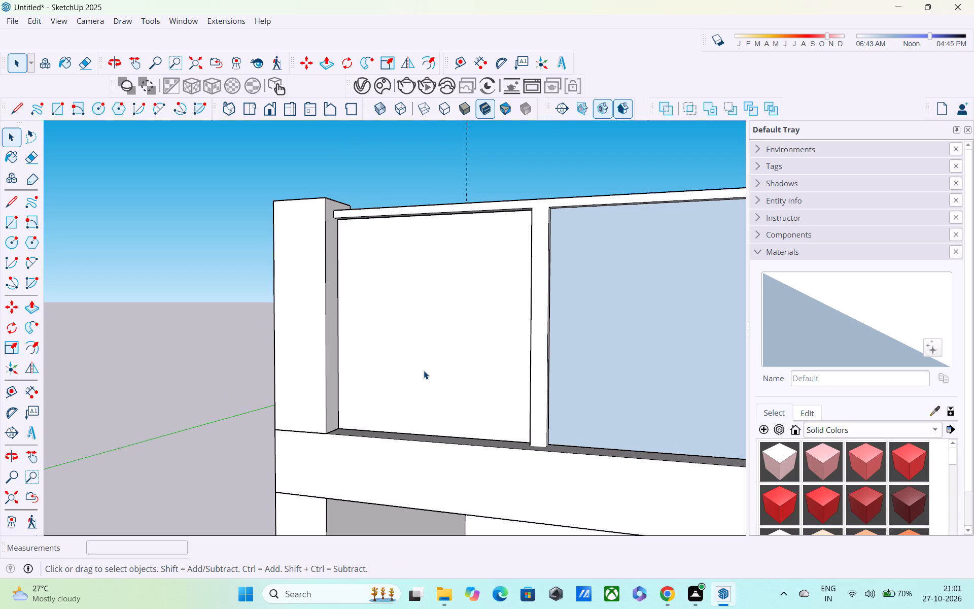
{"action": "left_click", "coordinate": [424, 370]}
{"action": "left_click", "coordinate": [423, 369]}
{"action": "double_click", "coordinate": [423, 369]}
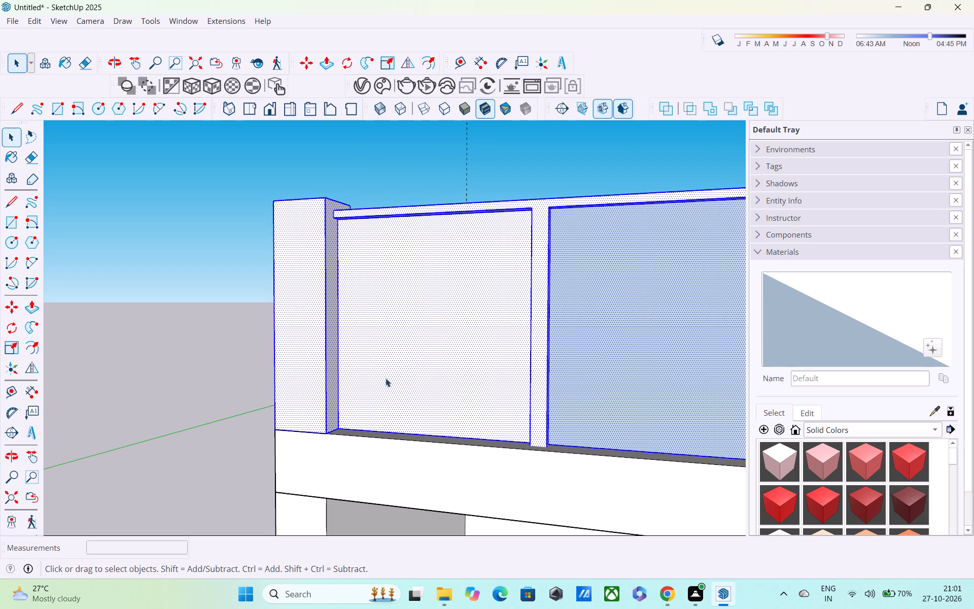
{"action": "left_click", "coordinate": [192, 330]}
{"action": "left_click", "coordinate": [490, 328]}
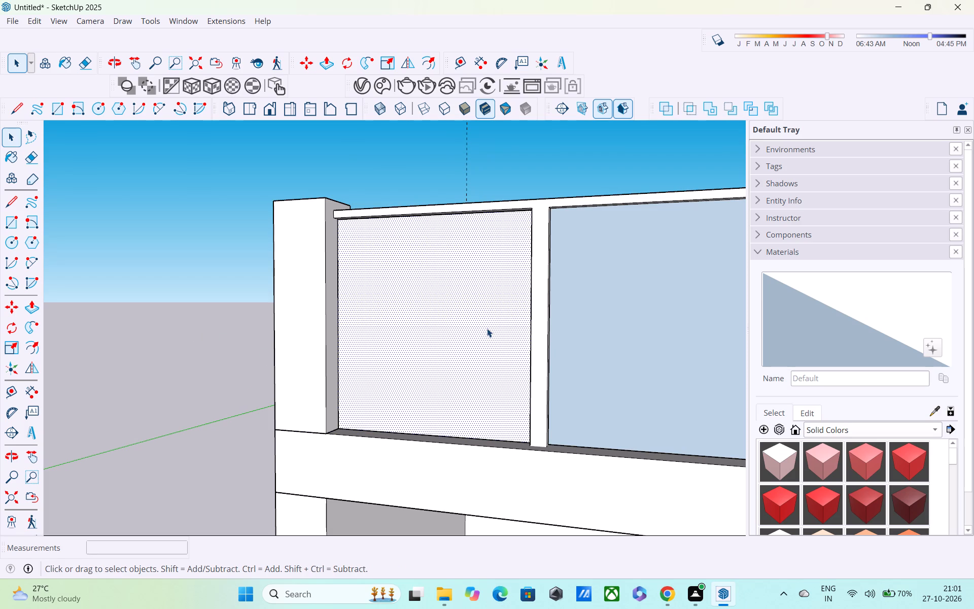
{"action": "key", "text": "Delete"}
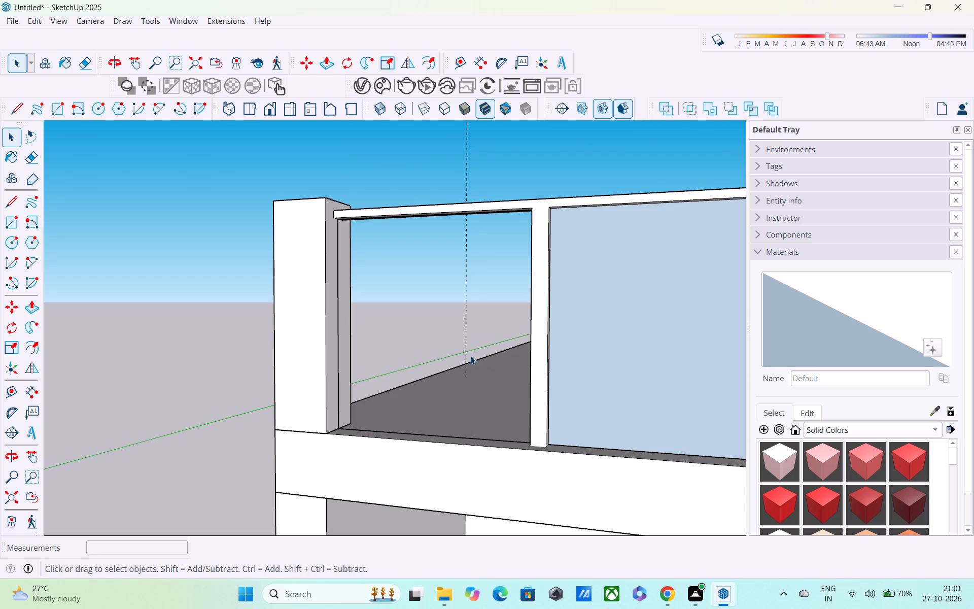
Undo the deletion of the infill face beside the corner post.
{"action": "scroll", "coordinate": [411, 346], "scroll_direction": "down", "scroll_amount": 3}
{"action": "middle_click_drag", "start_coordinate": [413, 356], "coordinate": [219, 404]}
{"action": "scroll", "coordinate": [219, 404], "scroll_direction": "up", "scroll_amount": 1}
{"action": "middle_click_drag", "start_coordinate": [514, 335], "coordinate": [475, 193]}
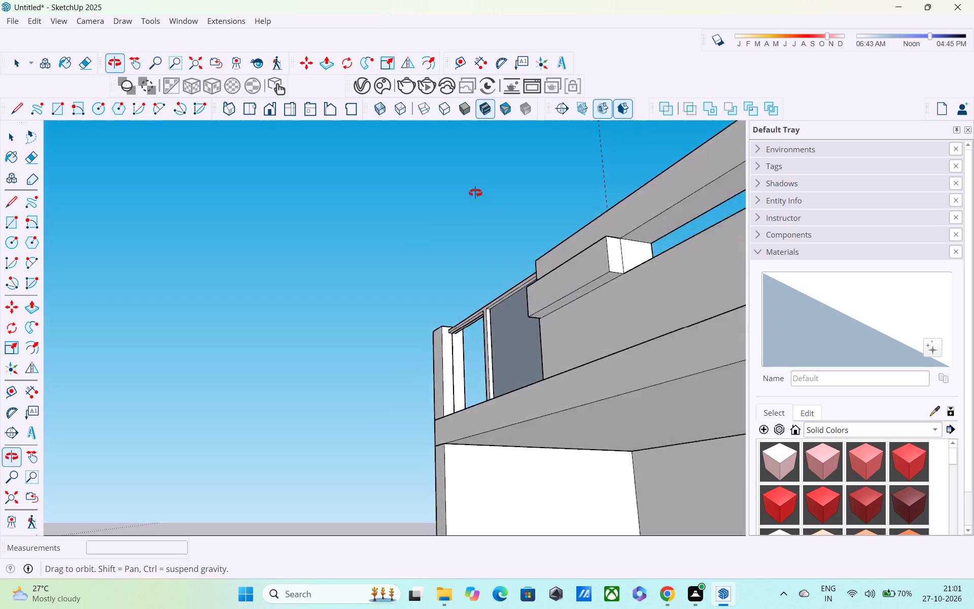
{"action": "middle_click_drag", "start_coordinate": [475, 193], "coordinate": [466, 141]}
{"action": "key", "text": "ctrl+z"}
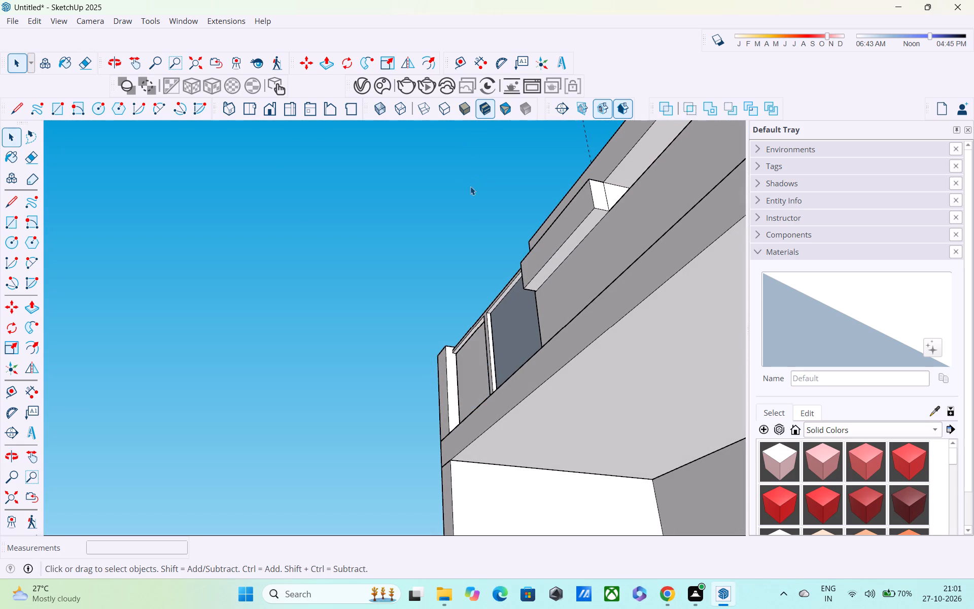
Delete the infill face together with its bounding edges from the bay between the corner post and the baluster.
{"action": "double_click", "coordinate": [465, 373]}
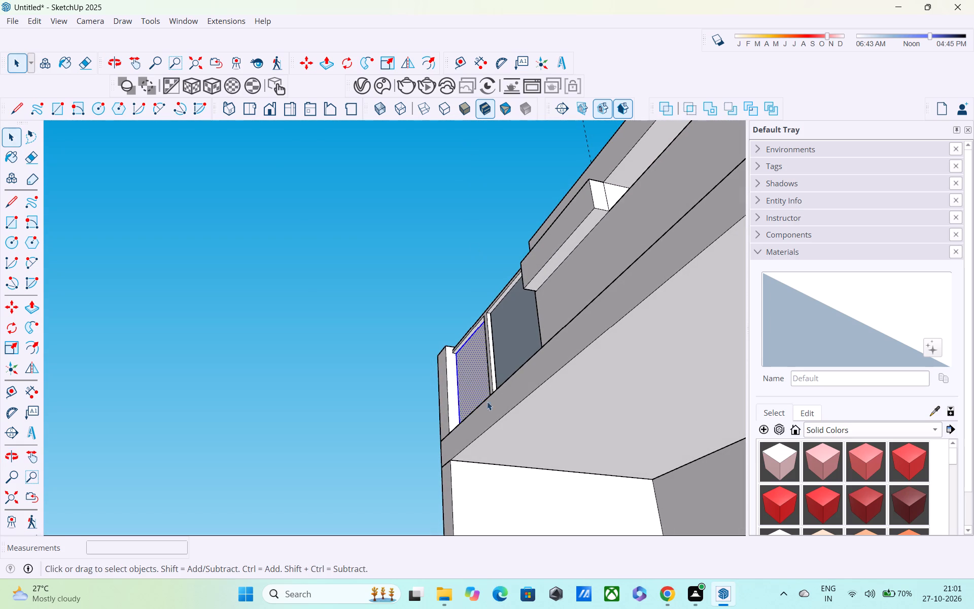
{"action": "middle_click_drag", "start_coordinate": [492, 407], "coordinate": [519, 433]}
{"action": "key", "text": "Delete"}
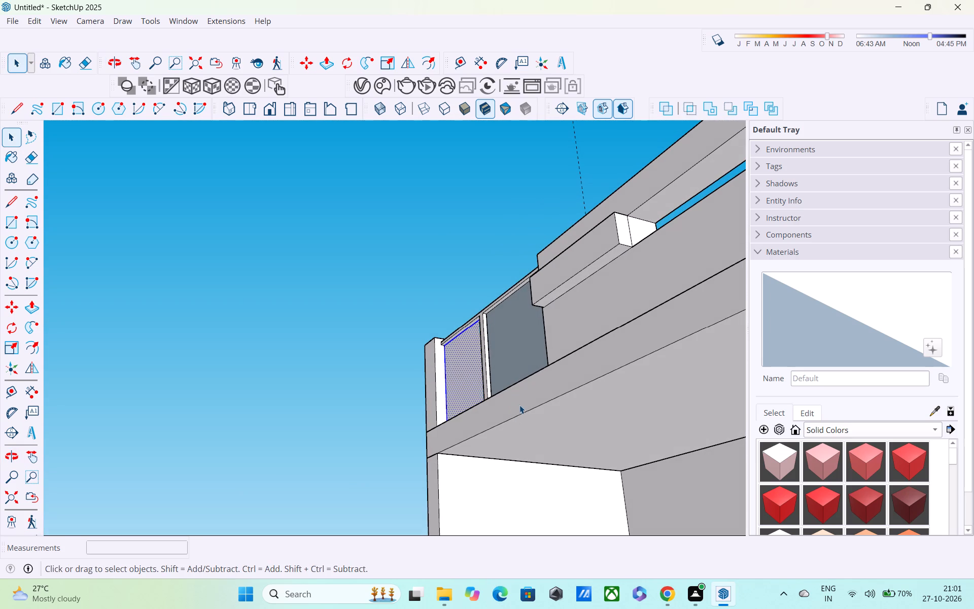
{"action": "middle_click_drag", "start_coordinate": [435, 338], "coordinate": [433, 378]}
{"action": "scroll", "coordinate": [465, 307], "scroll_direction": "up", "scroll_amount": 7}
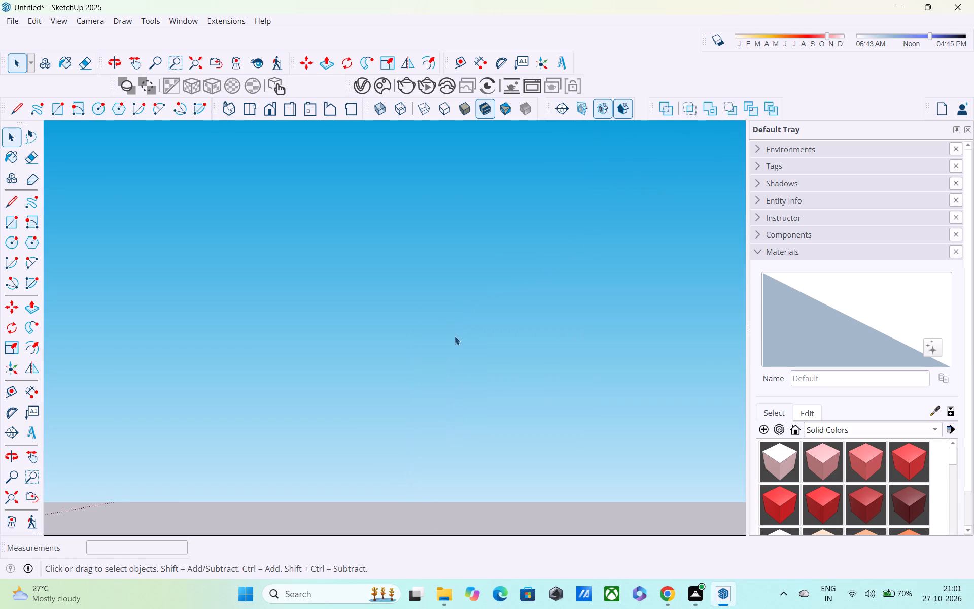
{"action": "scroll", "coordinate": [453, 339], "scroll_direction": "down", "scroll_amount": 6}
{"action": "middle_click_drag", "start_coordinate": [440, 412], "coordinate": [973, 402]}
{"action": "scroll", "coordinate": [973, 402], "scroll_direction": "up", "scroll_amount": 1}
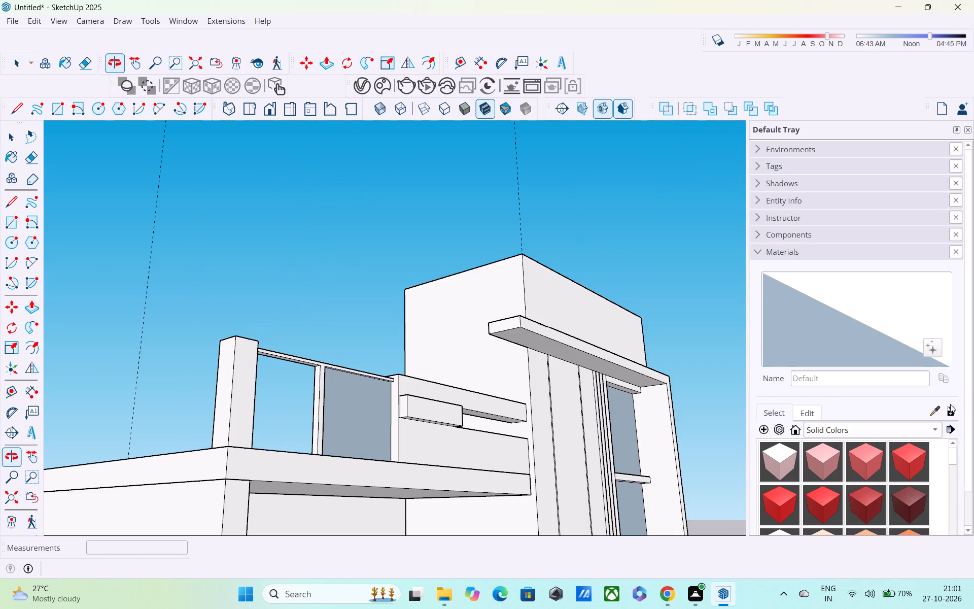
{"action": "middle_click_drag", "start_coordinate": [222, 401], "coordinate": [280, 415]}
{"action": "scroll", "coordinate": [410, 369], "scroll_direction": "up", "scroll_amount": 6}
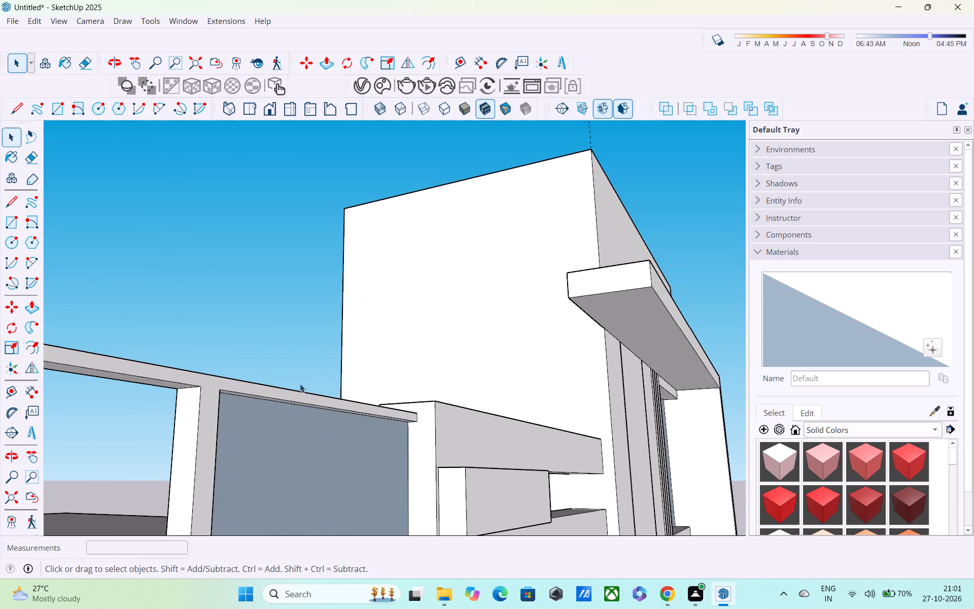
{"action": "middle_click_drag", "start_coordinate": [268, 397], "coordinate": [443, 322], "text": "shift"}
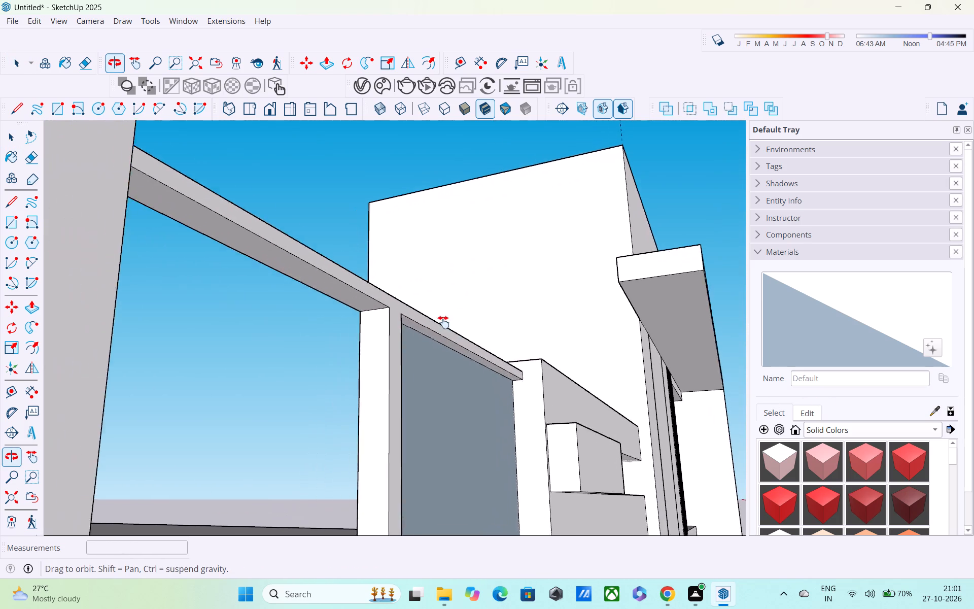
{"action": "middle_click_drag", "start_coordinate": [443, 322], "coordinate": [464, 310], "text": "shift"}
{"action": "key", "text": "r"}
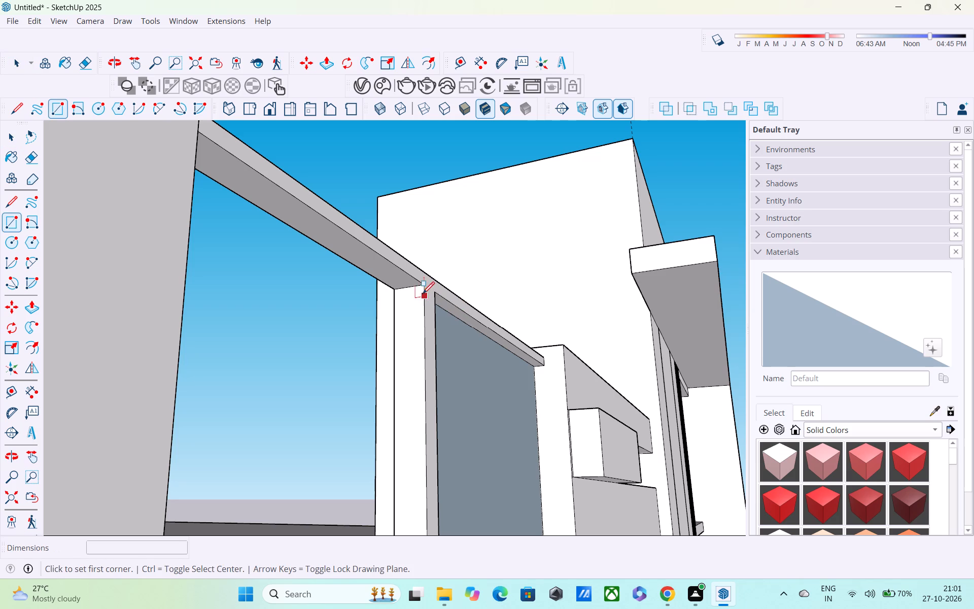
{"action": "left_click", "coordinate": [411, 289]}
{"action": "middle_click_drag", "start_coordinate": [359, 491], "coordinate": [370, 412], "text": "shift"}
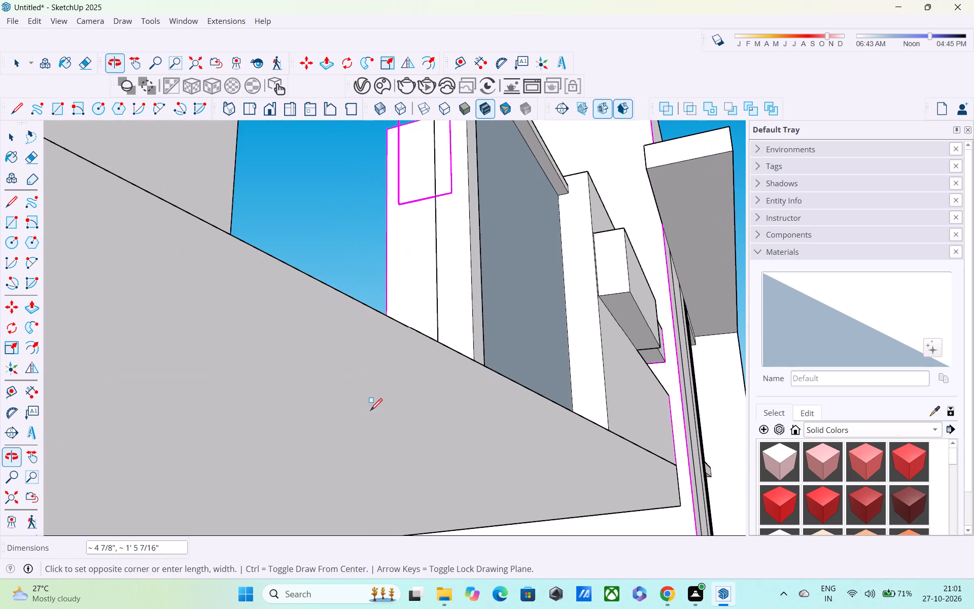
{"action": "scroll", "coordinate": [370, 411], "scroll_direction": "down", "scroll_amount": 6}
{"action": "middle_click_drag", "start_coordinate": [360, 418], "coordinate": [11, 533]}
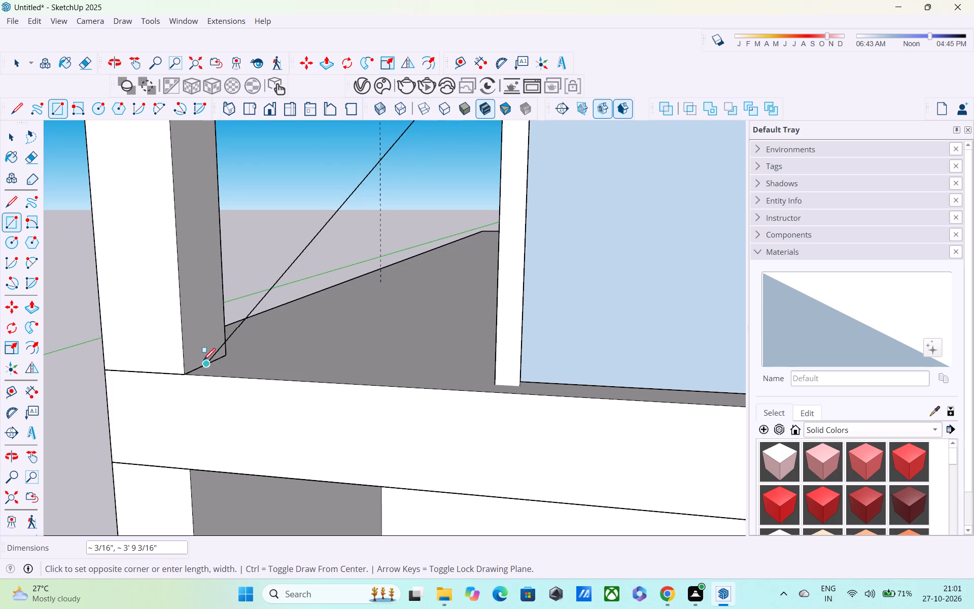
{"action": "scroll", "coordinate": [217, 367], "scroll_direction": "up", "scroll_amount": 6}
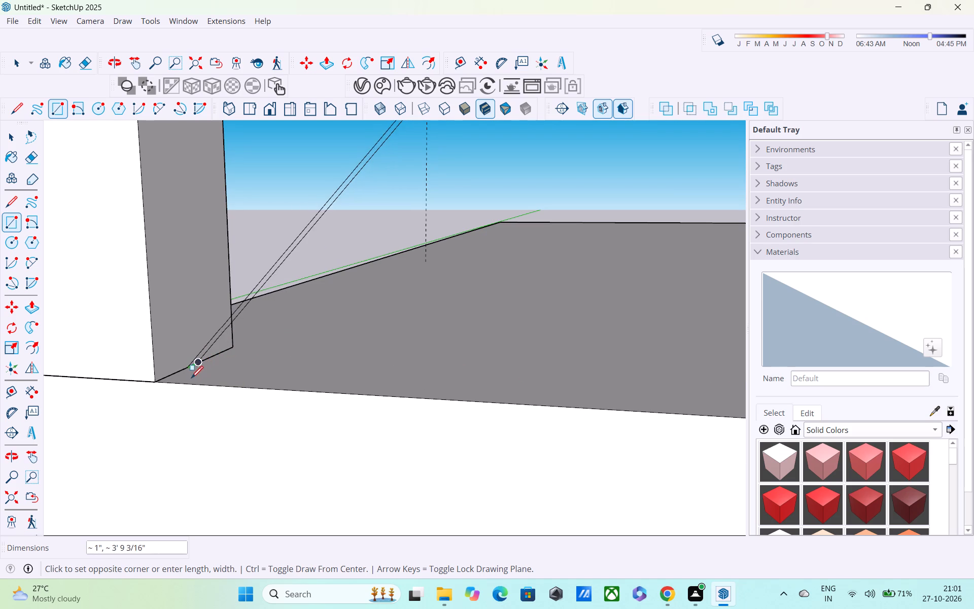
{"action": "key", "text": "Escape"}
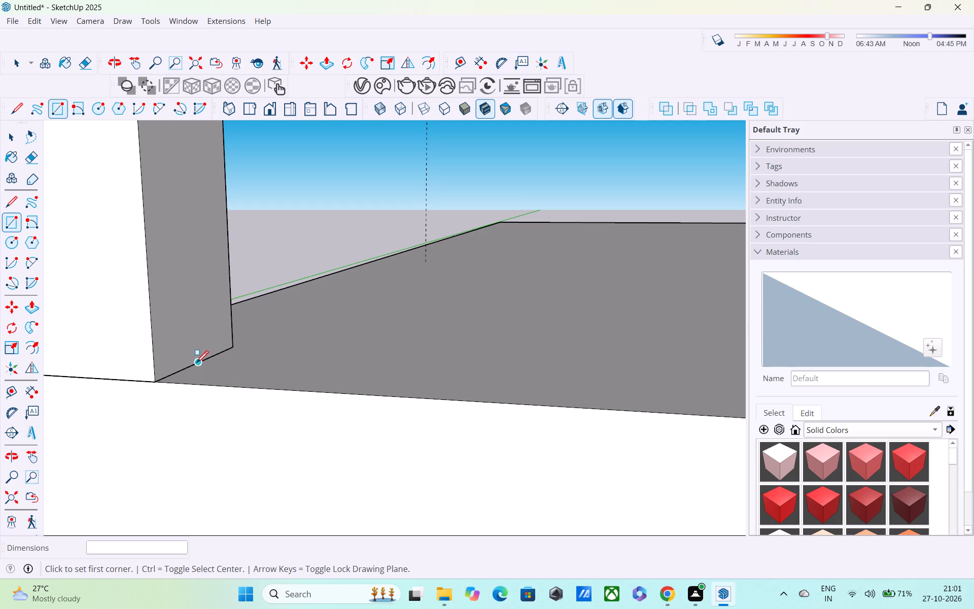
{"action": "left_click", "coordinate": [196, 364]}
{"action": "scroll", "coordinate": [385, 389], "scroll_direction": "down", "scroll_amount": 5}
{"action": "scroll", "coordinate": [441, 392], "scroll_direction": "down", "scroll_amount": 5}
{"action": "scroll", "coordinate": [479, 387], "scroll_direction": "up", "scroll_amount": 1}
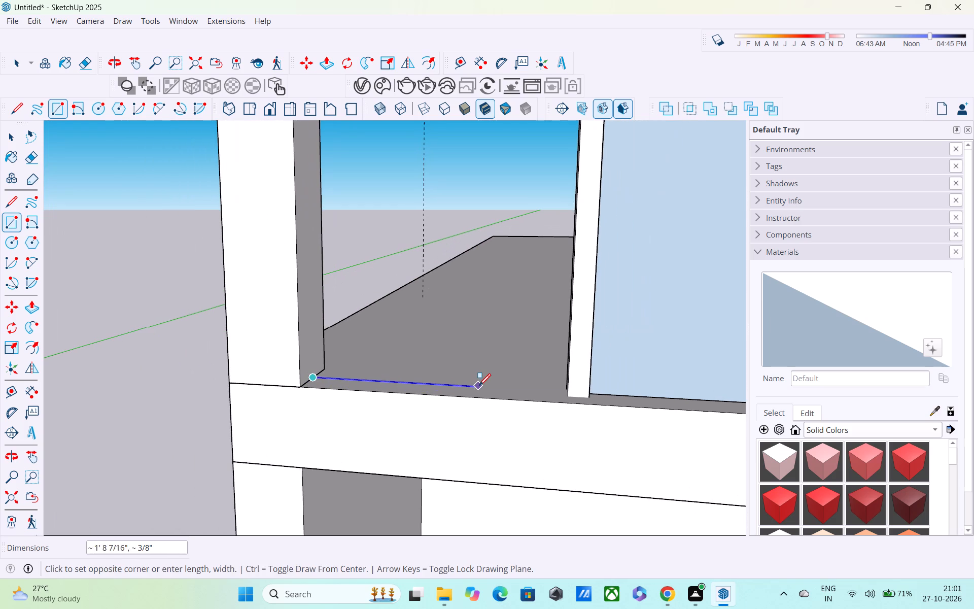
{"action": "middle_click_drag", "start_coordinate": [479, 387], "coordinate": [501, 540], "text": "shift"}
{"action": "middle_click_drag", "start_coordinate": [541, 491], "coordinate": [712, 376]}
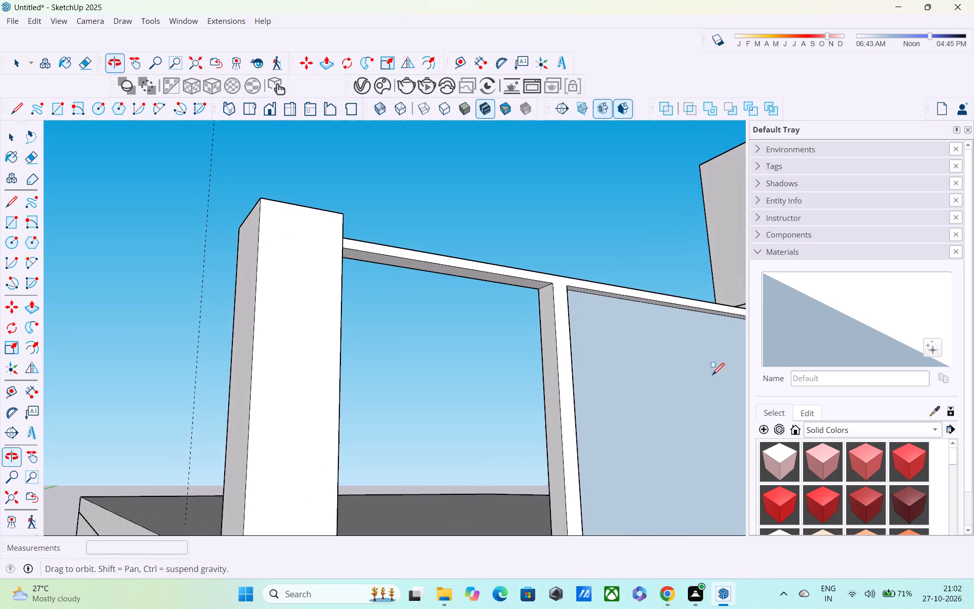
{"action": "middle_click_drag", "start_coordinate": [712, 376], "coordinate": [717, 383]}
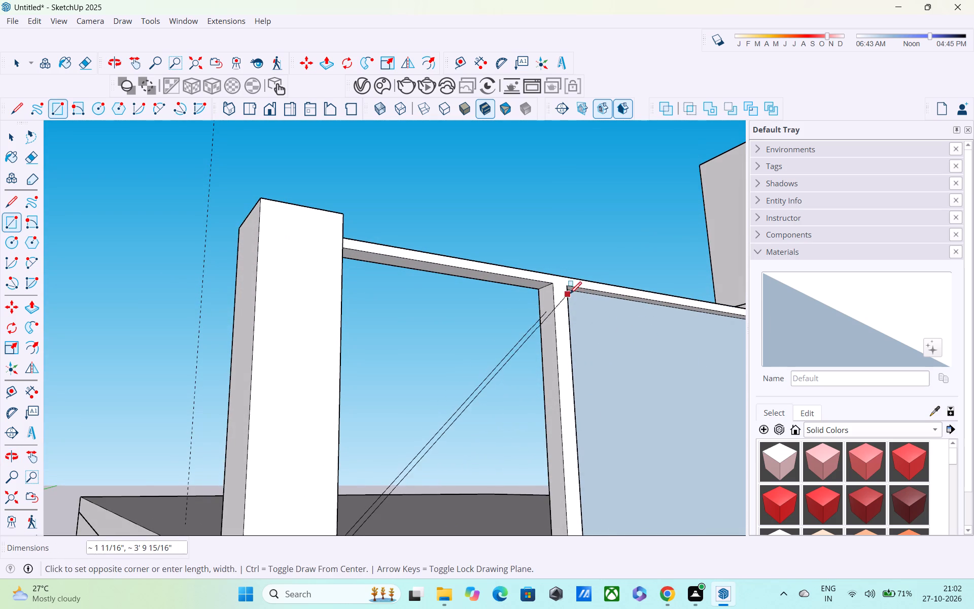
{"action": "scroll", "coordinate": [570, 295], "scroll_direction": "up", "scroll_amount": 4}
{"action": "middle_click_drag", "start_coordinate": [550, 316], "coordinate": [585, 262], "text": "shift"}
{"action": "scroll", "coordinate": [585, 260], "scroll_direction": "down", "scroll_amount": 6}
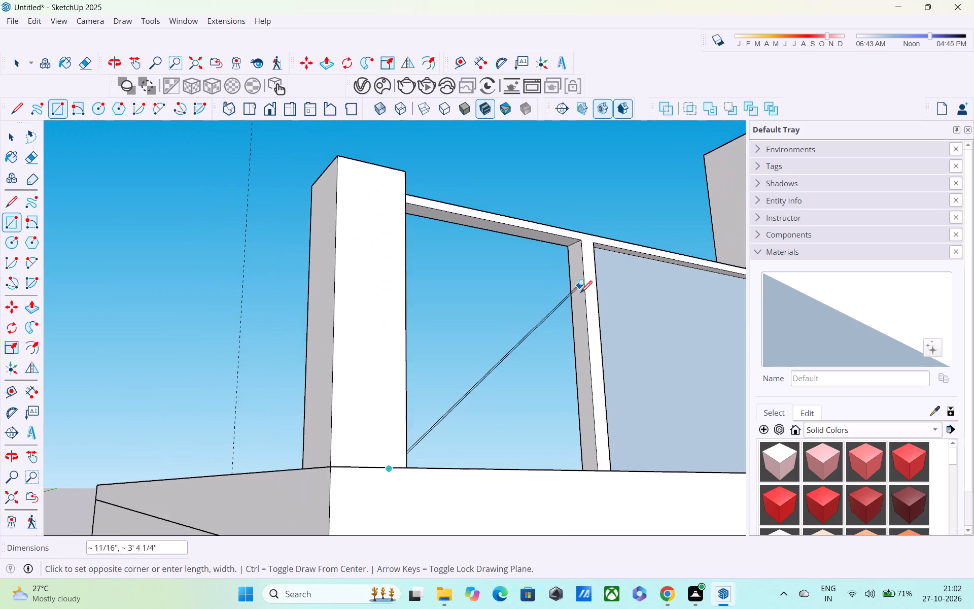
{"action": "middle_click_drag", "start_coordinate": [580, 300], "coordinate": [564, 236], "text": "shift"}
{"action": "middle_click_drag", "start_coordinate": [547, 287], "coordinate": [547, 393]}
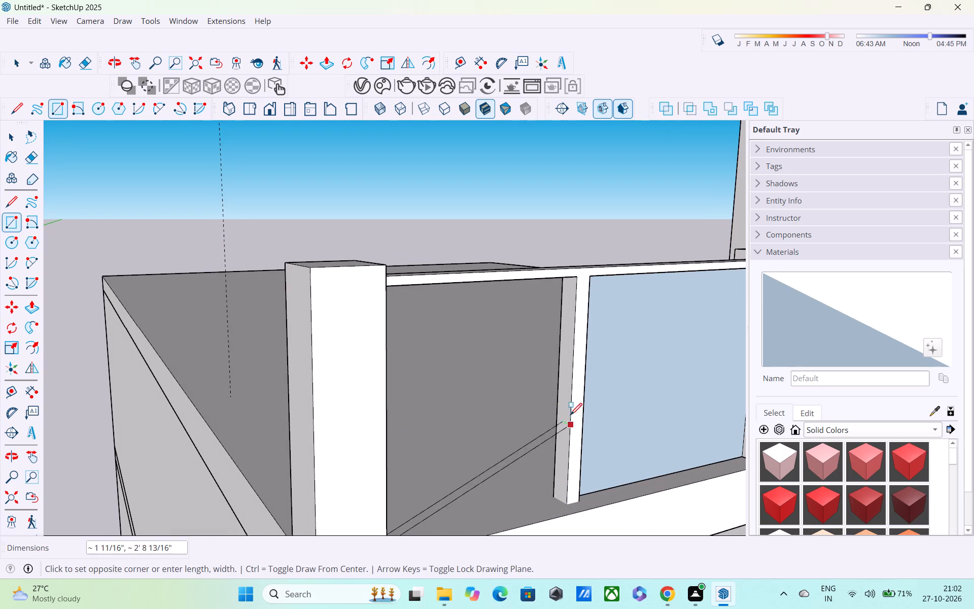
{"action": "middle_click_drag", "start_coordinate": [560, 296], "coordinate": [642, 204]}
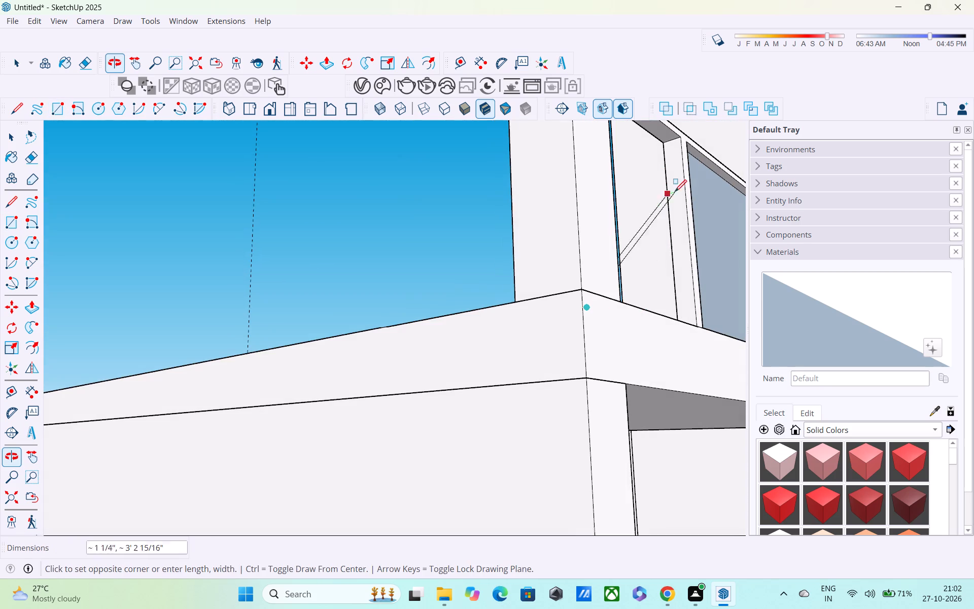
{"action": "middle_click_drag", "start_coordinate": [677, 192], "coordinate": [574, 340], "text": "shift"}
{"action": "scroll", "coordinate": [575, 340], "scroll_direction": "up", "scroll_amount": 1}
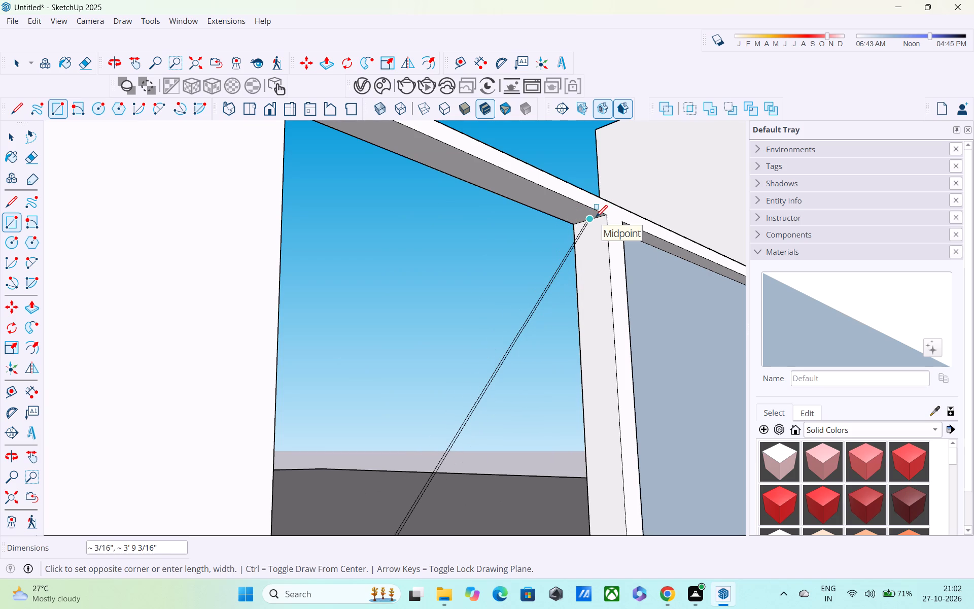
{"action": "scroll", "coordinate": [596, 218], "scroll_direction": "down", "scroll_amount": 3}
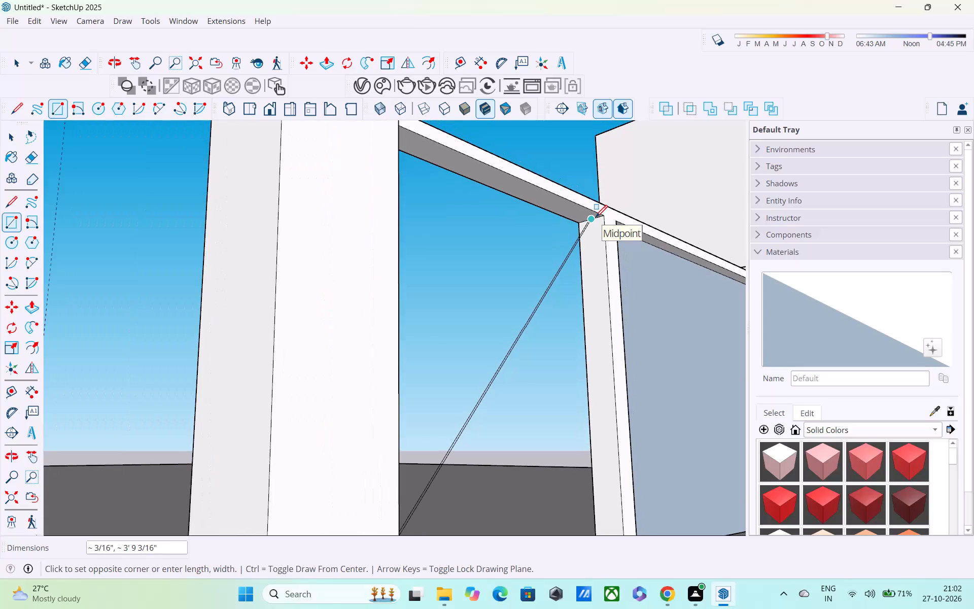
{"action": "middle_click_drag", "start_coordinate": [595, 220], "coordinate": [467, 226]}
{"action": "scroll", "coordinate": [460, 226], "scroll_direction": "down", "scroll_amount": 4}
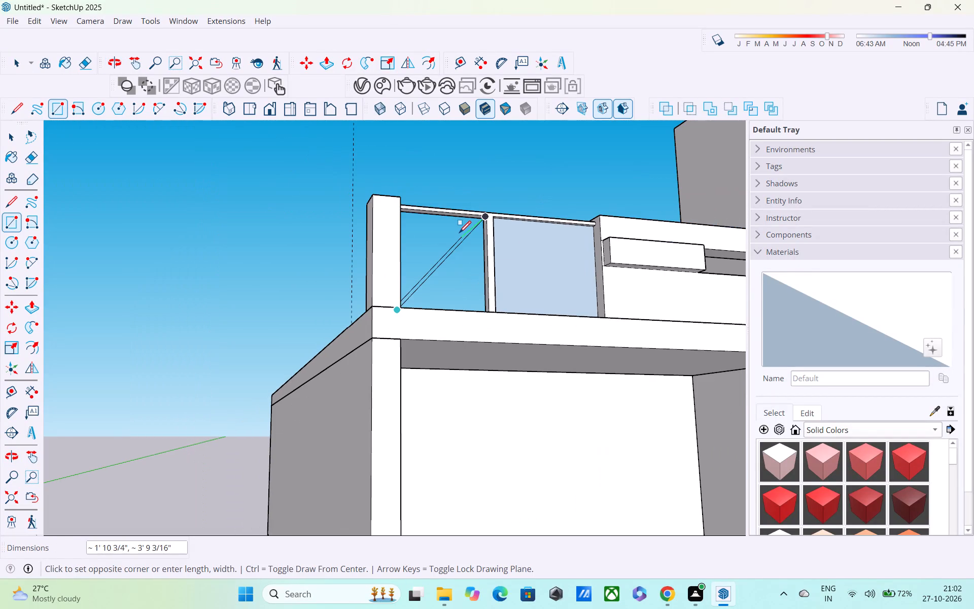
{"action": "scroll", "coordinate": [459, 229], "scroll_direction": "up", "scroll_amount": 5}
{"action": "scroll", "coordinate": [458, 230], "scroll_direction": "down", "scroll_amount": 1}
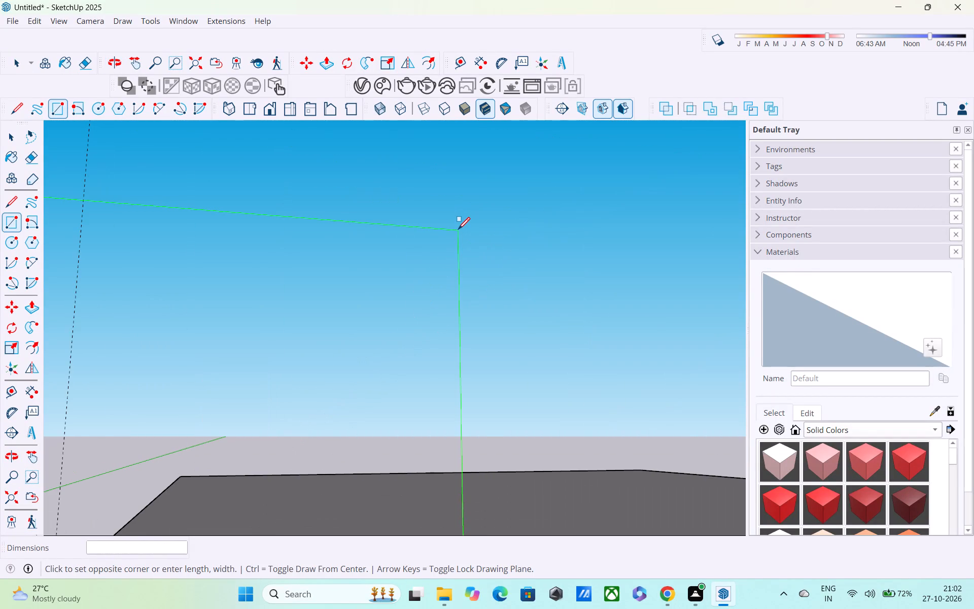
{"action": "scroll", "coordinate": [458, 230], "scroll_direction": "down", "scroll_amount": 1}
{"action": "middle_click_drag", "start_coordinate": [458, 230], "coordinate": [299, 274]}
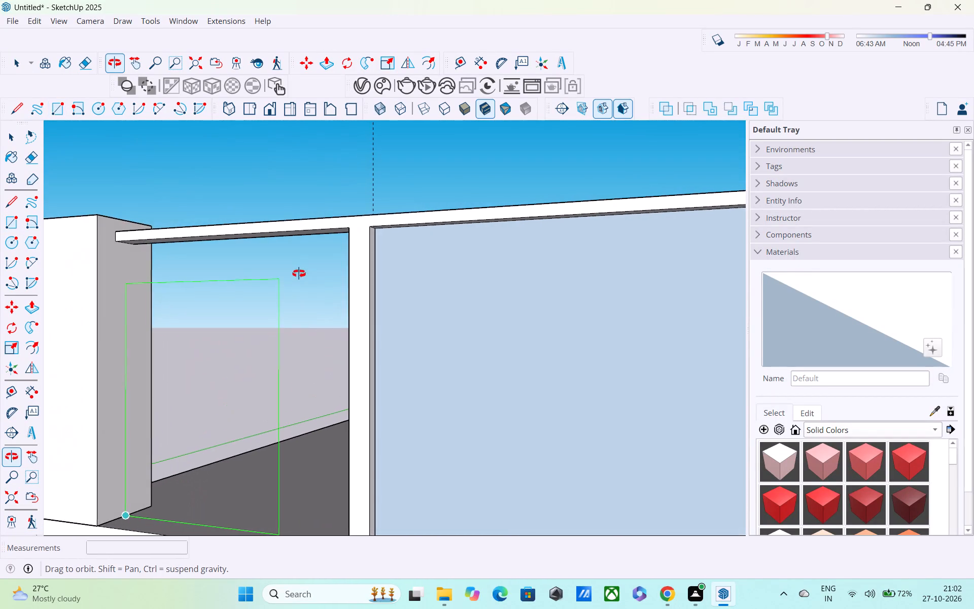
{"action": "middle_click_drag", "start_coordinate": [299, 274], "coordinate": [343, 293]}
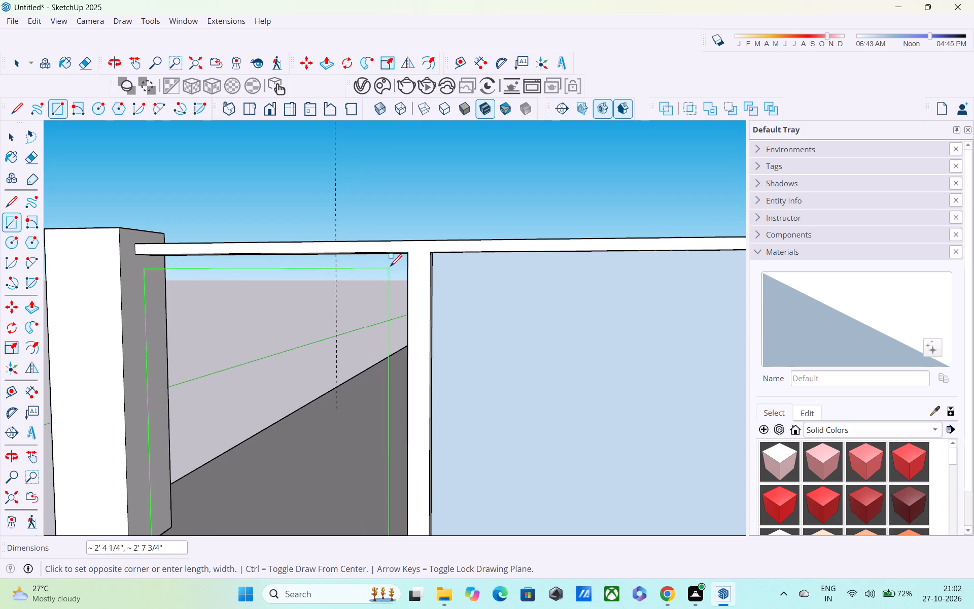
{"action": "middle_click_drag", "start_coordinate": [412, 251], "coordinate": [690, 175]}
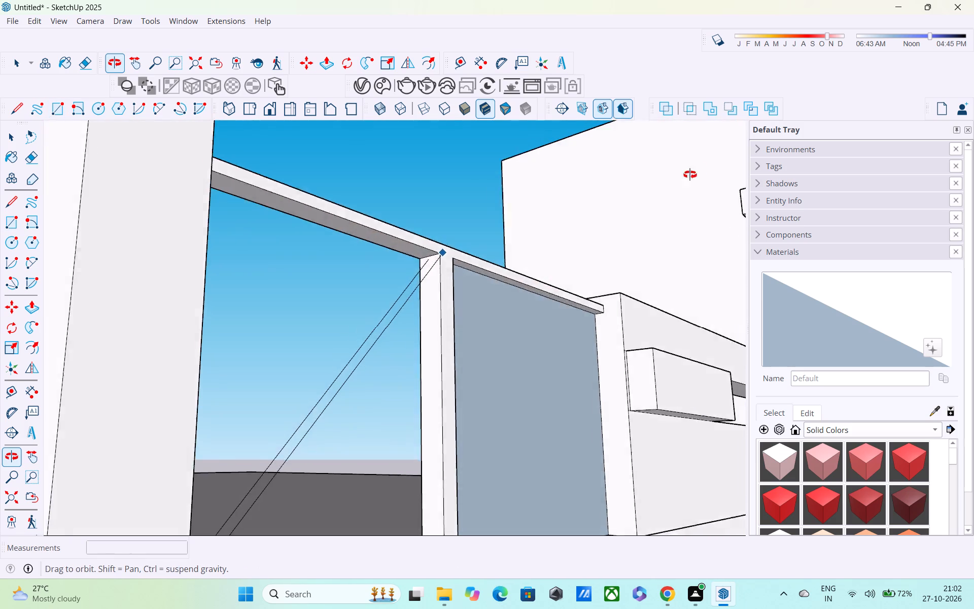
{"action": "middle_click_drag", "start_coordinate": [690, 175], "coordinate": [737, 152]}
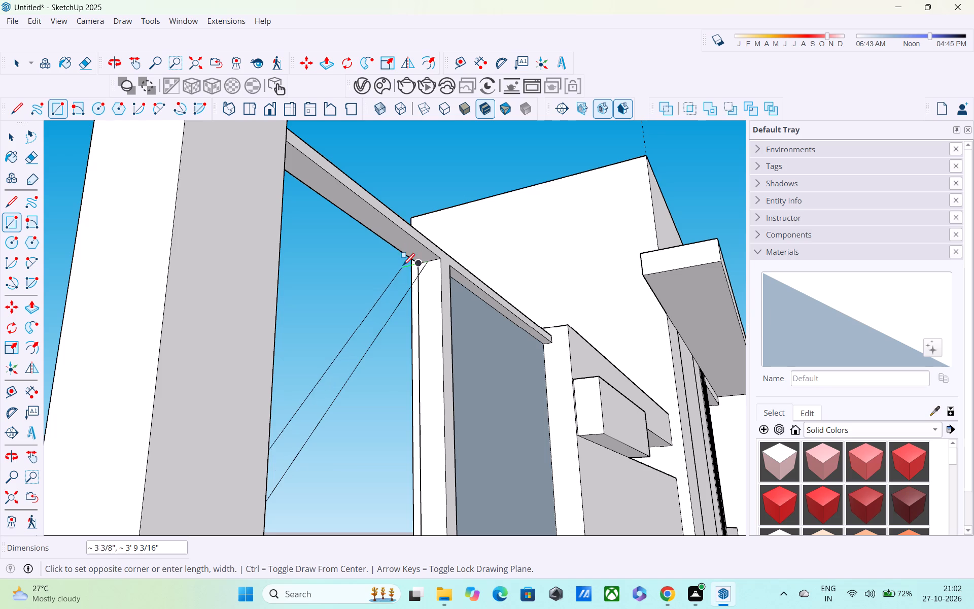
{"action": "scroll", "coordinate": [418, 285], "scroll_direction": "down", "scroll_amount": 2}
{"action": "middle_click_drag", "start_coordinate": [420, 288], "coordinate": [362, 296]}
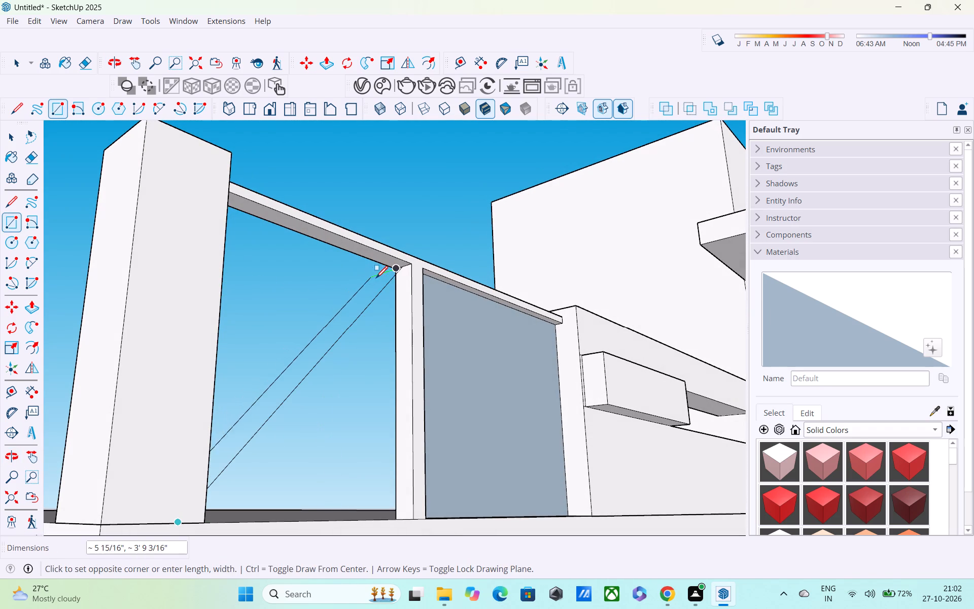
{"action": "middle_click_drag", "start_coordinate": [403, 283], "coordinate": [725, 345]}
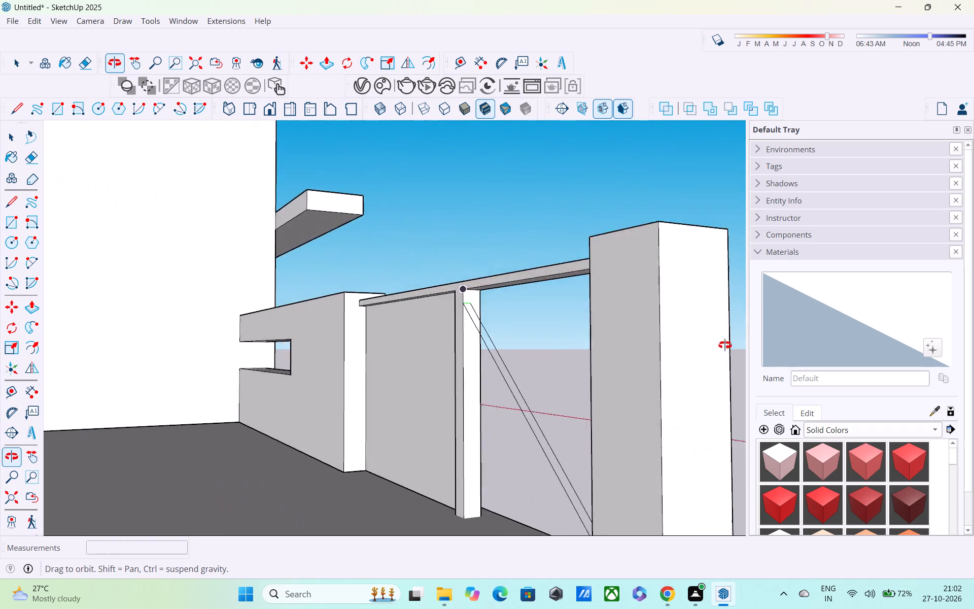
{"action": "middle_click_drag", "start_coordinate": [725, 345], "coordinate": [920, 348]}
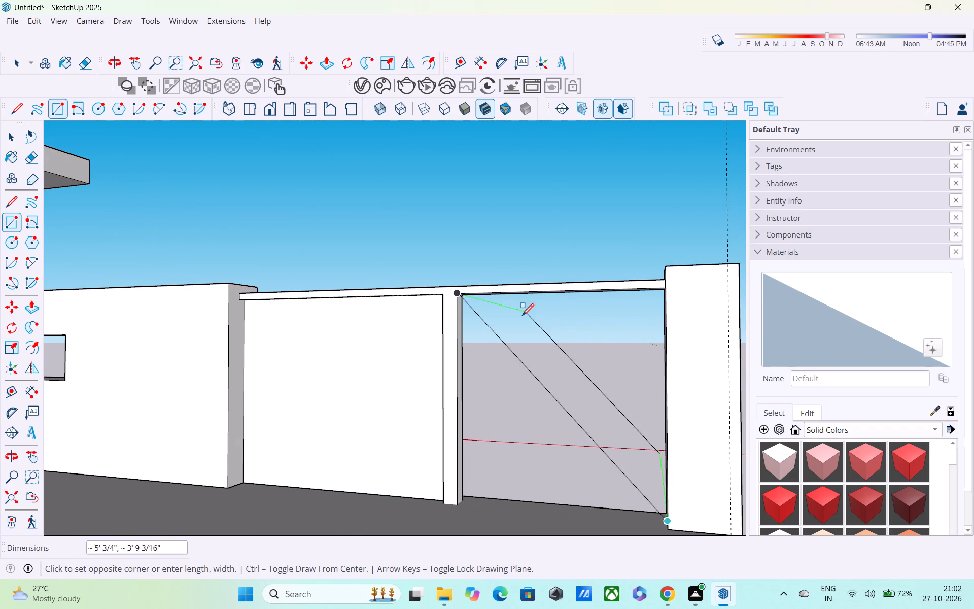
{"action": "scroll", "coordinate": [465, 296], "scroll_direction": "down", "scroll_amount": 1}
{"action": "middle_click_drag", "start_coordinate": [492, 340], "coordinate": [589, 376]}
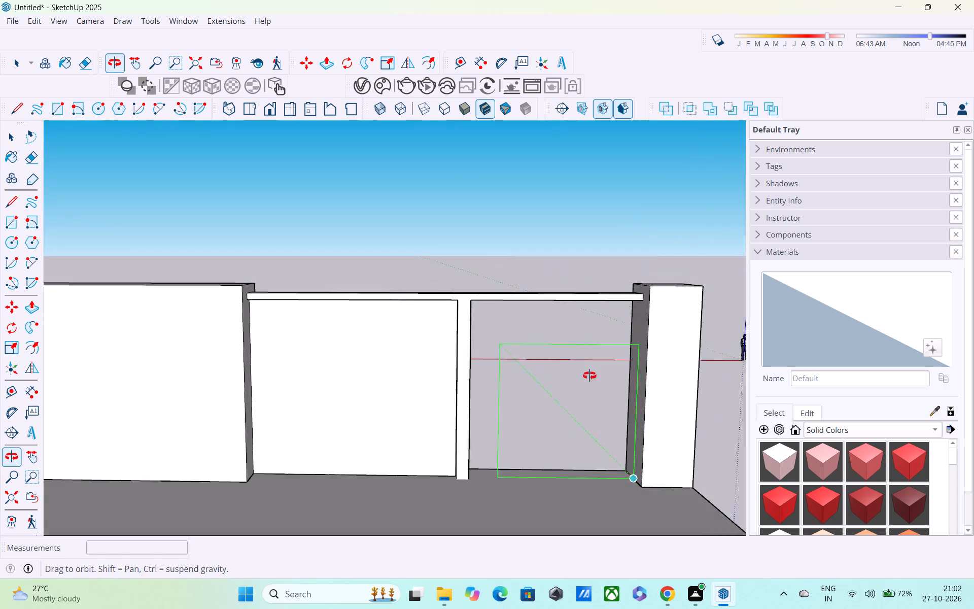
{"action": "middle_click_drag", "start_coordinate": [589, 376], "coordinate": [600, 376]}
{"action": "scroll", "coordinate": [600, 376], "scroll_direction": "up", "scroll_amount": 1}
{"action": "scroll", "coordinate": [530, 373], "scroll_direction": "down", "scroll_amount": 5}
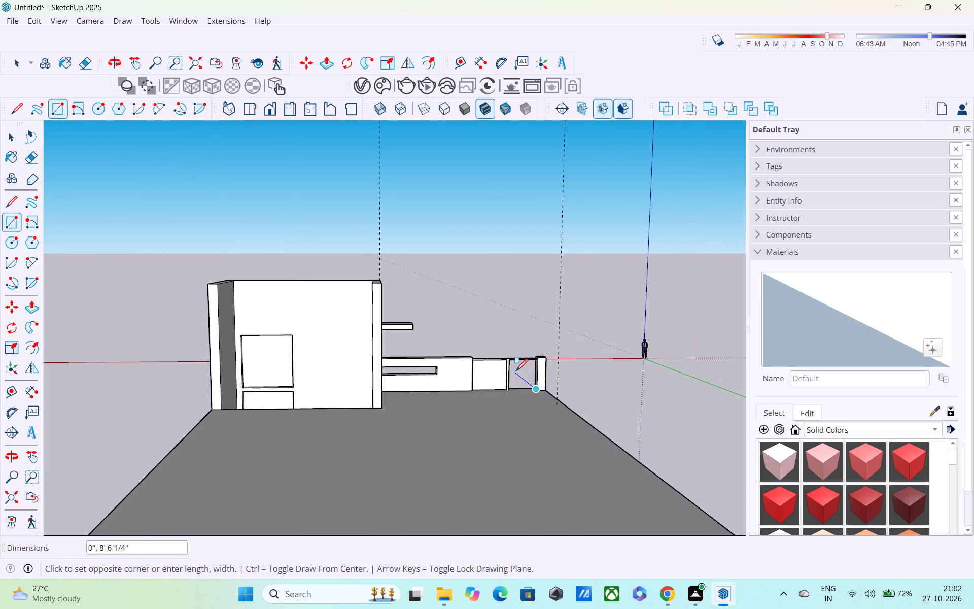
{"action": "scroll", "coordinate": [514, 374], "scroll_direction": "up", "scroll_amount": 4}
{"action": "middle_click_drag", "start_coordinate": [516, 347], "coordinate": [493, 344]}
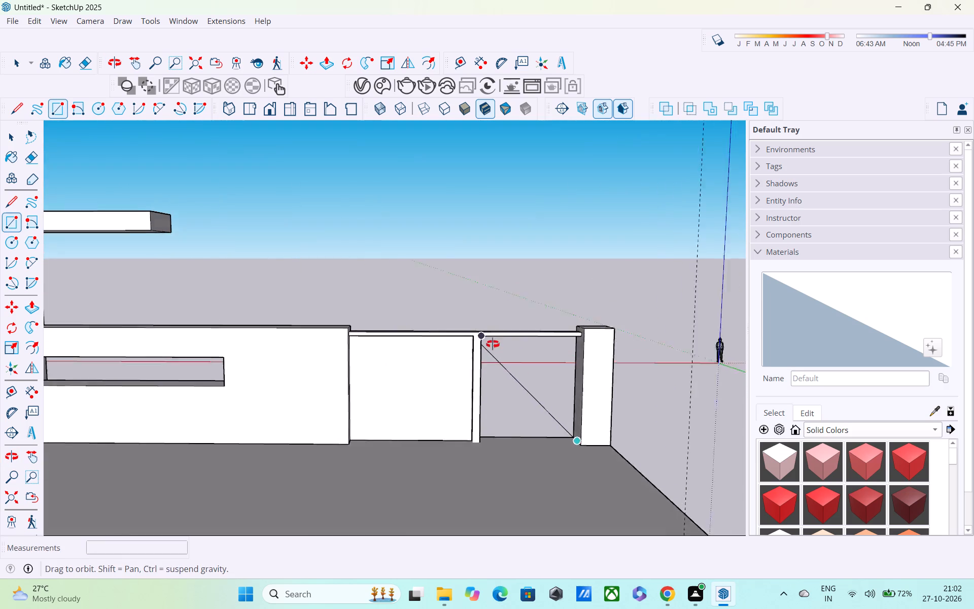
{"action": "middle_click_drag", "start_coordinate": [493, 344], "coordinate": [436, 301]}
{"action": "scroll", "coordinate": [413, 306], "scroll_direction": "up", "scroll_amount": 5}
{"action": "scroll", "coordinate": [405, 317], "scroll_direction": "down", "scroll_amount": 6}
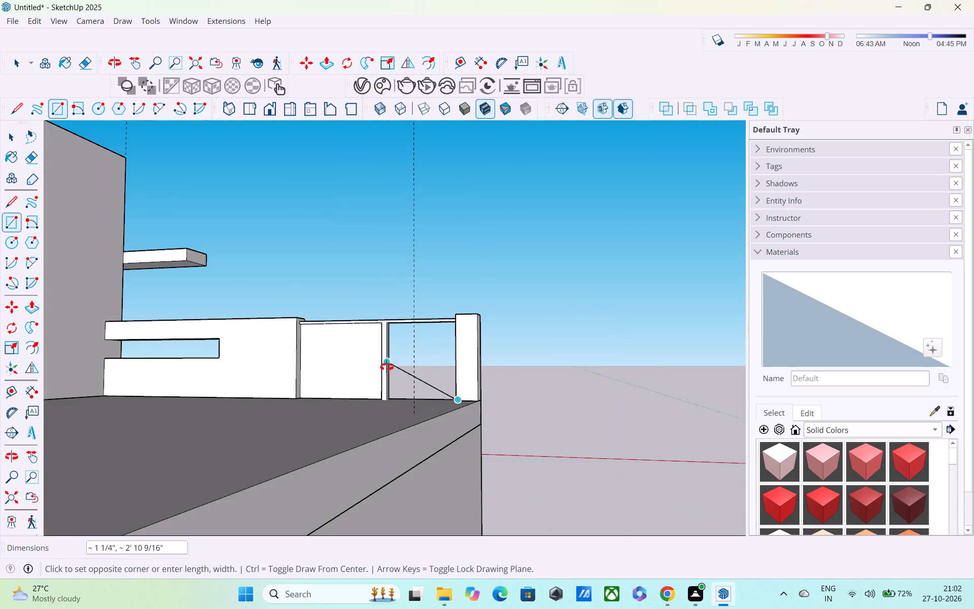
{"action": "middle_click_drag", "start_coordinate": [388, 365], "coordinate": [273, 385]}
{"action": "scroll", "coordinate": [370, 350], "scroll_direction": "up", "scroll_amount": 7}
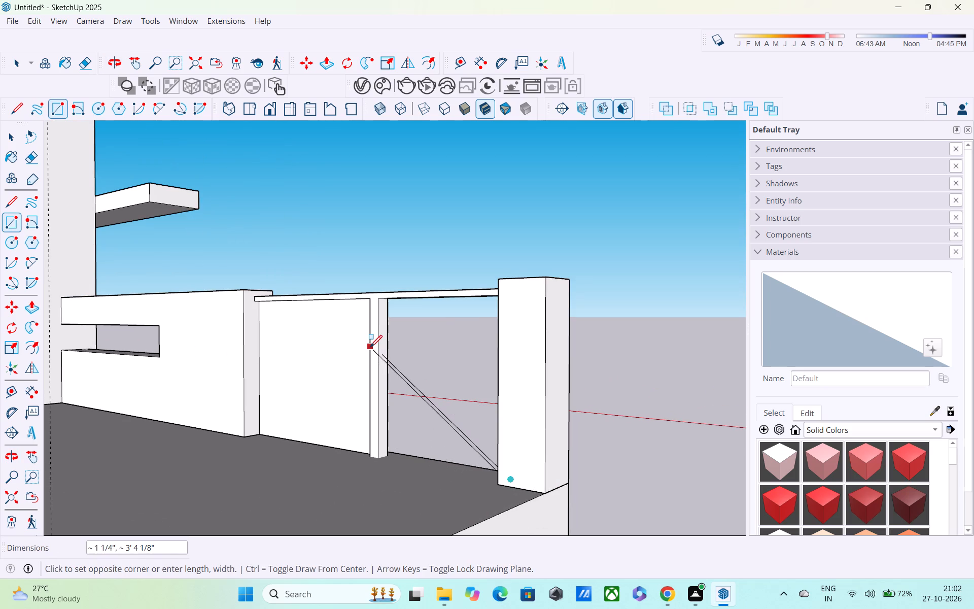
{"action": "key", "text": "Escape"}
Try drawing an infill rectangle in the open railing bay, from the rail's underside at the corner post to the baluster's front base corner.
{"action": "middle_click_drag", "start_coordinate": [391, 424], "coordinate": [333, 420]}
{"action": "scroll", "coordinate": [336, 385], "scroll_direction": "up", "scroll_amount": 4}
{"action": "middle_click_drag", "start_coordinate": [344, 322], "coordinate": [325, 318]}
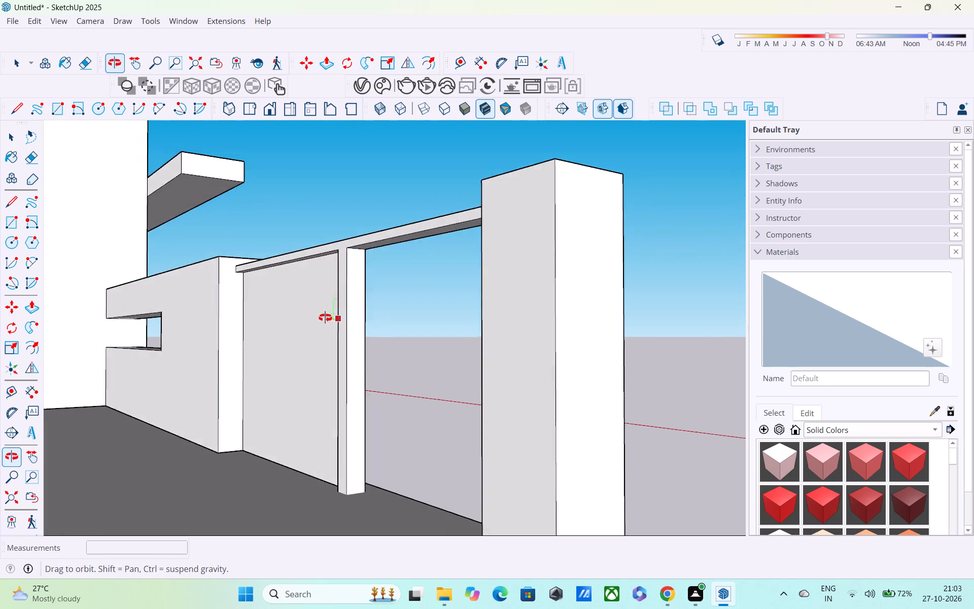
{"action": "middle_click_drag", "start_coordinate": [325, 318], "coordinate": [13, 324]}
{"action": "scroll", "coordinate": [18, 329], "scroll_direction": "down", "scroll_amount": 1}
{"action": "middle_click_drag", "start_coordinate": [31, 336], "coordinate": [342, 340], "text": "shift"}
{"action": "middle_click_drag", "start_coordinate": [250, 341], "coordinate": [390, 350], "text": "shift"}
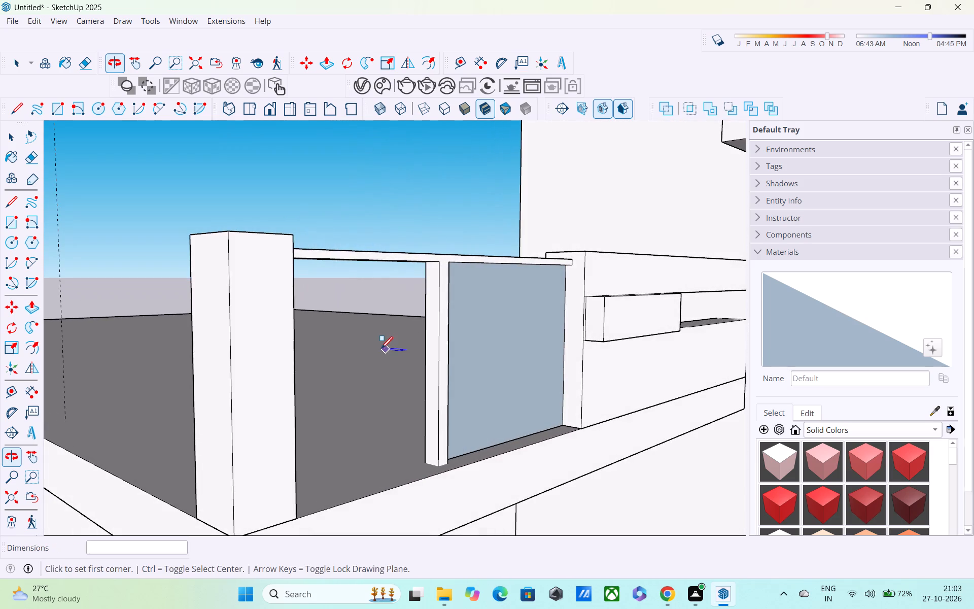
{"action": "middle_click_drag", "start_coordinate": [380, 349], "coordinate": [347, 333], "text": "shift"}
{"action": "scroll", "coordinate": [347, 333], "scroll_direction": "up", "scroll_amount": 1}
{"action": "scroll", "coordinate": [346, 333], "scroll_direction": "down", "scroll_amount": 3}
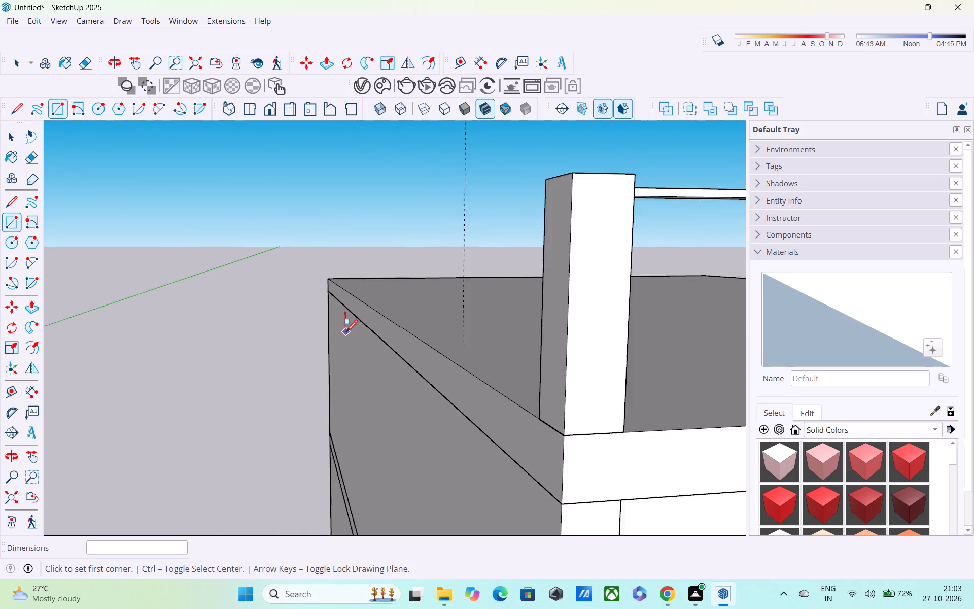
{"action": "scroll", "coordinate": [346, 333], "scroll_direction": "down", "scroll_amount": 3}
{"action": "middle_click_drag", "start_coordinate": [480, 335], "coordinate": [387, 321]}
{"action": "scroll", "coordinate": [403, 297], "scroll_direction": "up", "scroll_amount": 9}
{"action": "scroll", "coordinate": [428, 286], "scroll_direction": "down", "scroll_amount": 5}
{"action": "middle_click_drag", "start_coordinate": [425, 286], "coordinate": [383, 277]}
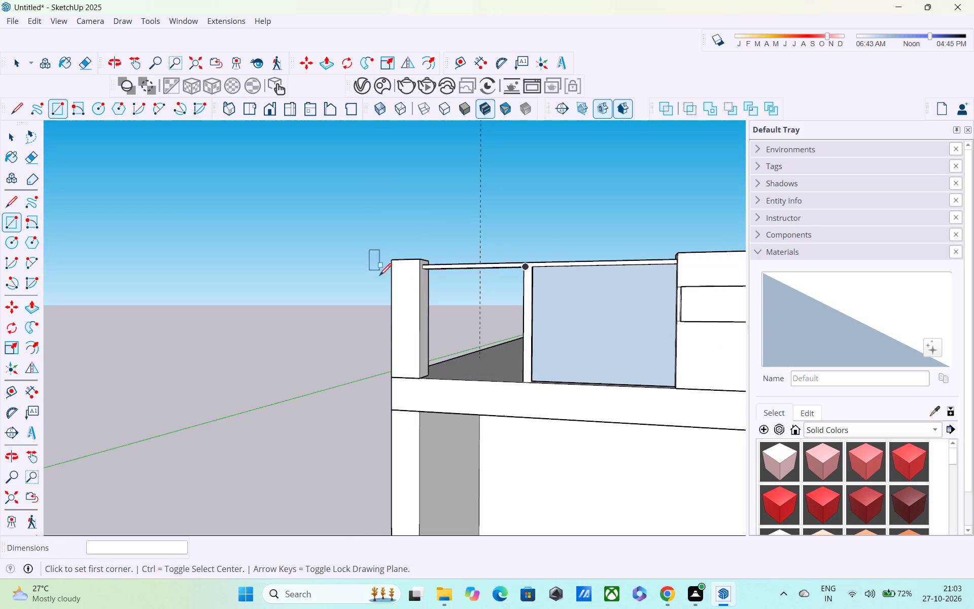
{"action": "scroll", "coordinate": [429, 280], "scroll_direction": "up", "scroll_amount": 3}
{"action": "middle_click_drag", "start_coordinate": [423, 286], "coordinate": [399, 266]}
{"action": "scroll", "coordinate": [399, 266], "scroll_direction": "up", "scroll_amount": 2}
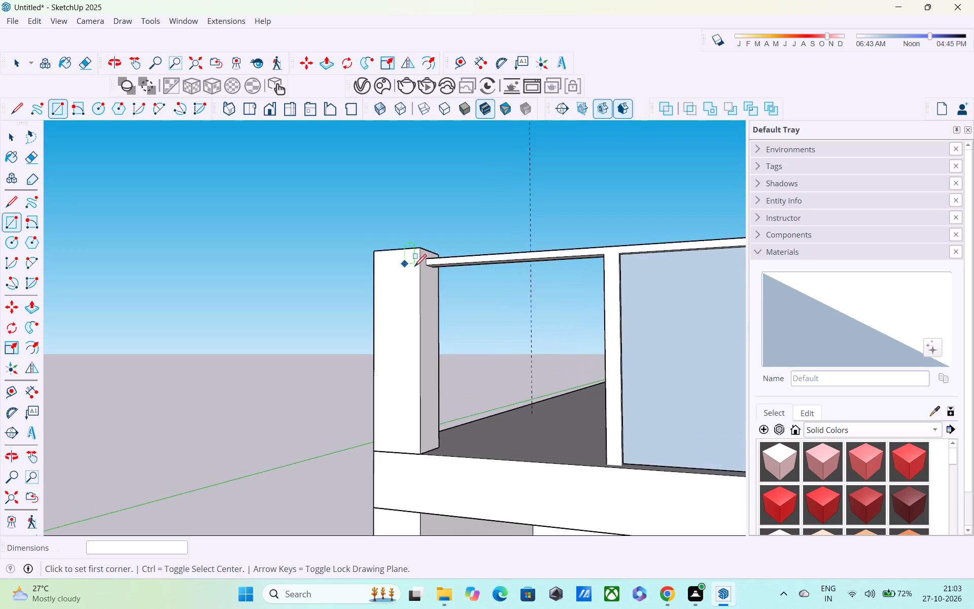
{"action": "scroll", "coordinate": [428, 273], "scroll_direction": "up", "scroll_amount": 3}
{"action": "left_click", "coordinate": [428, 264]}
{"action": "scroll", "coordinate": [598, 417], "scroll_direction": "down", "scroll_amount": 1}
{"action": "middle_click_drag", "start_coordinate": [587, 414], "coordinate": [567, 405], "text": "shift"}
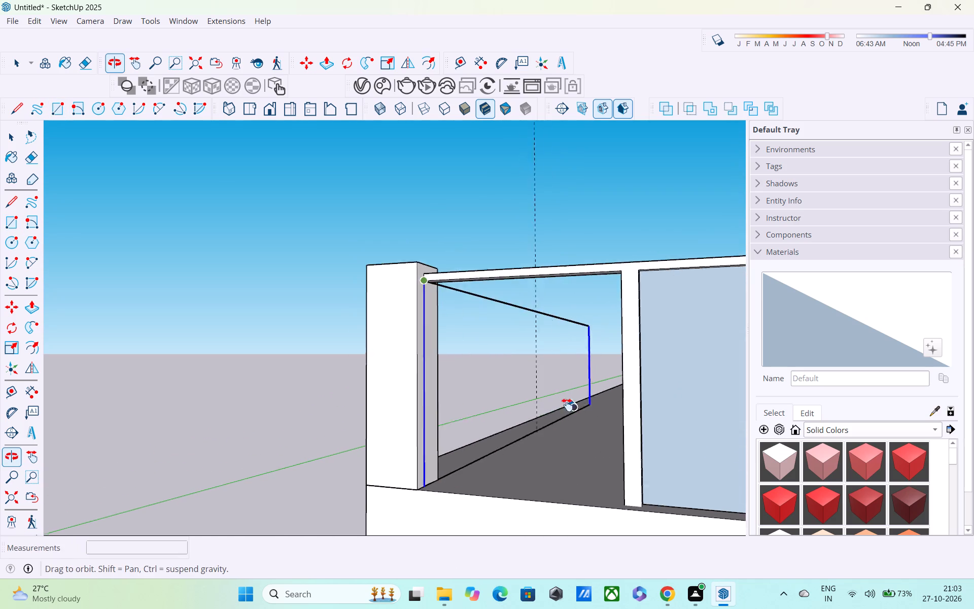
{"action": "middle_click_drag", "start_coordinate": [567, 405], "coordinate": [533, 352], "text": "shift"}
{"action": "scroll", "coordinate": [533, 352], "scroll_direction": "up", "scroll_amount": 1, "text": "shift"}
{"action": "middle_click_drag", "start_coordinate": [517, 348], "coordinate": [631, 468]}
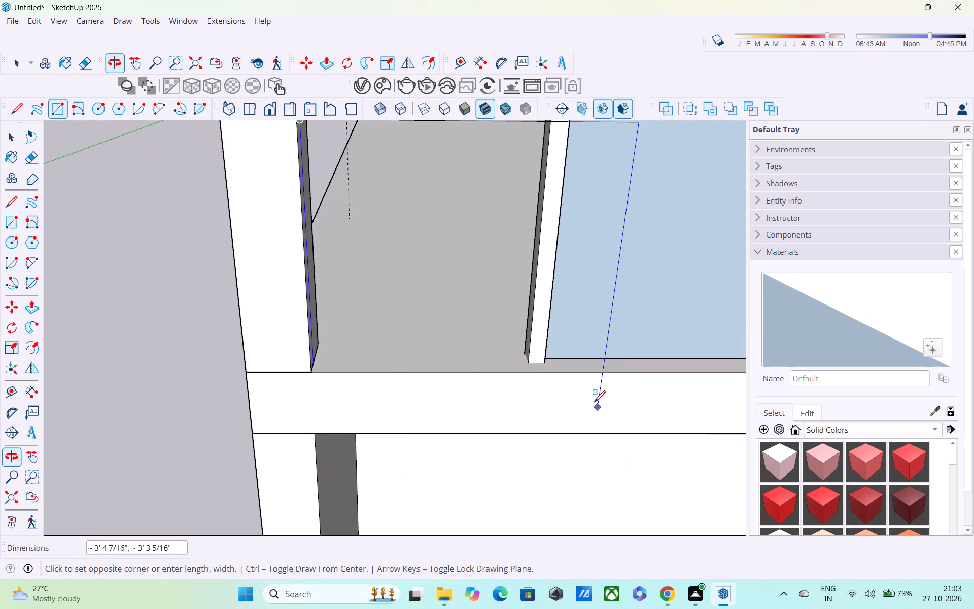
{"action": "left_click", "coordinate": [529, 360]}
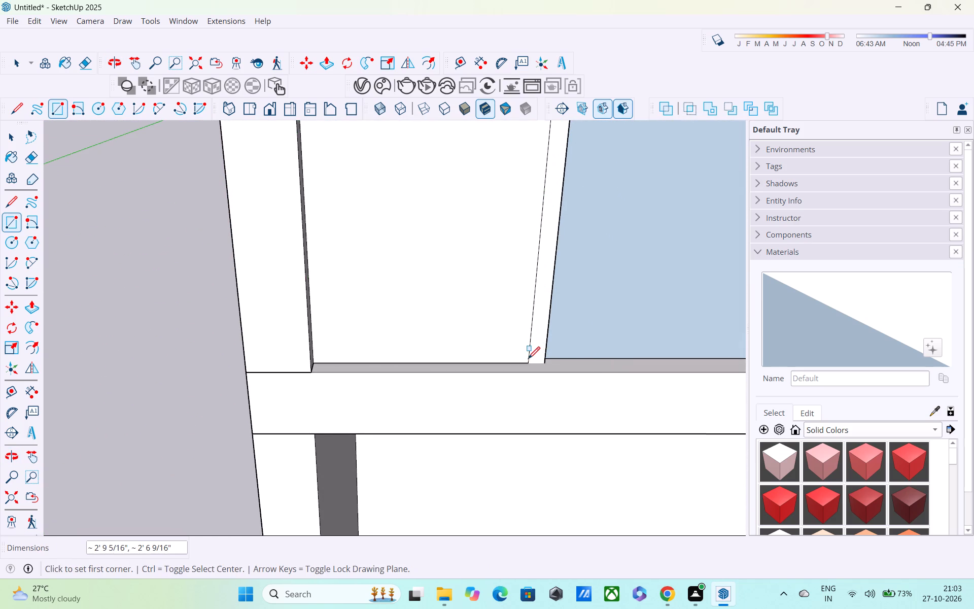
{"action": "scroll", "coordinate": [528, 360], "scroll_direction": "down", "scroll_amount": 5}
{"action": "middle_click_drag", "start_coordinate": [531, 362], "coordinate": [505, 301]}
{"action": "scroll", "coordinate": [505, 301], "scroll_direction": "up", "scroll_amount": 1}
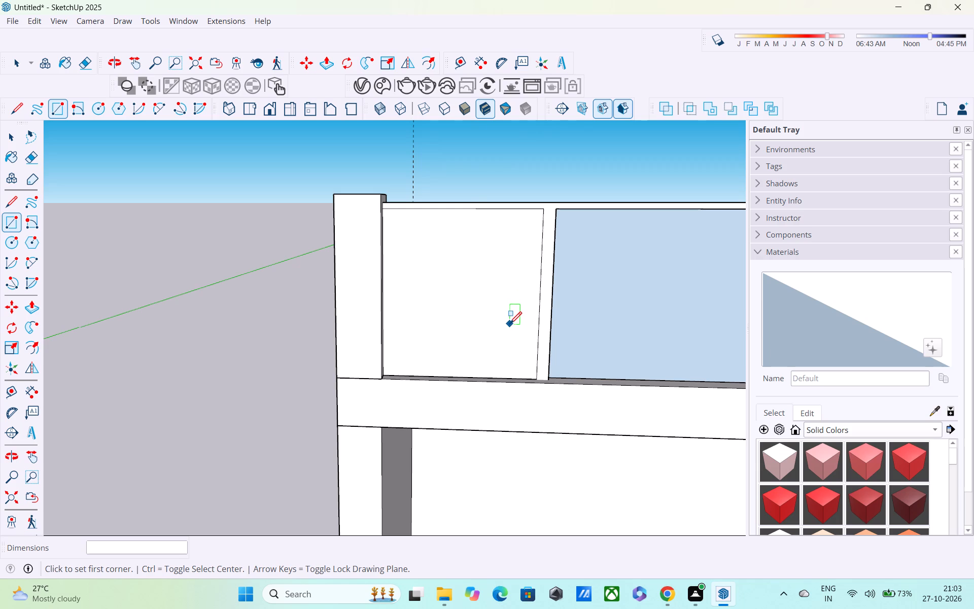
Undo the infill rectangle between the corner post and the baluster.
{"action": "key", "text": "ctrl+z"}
Draw the infill rectangle, about 2' 6.5" by 2' 9", from the middle of the baluster's top edge under the rail to the corner post's base edge.
{"action": "middle_click_drag", "start_coordinate": [511, 334], "coordinate": [777, 279]}
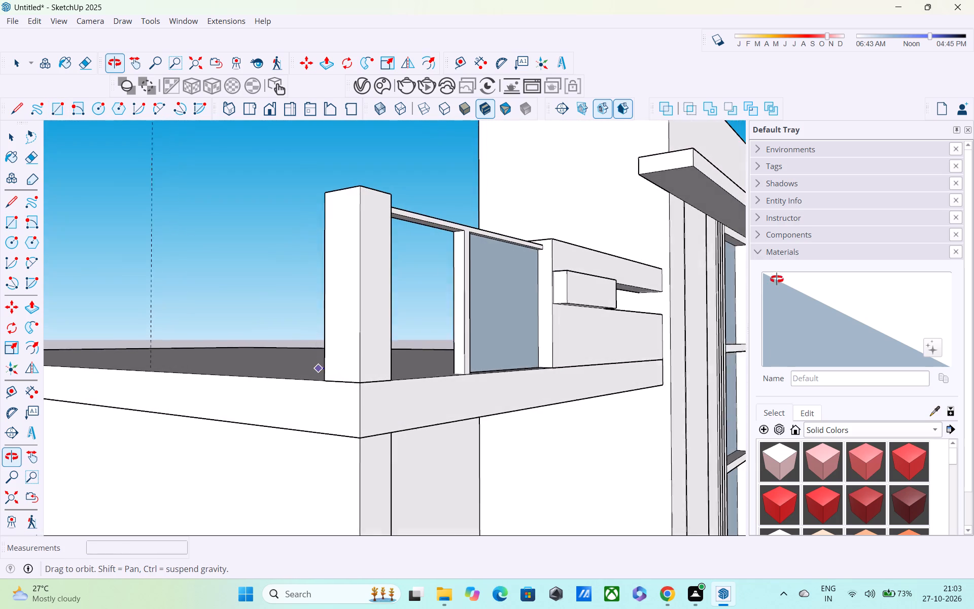
{"action": "middle_click_drag", "start_coordinate": [777, 279], "coordinate": [778, 278]}
{"action": "scroll", "coordinate": [492, 266], "scroll_direction": "up", "scroll_amount": 4}
{"action": "scroll", "coordinate": [447, 246], "scroll_direction": "up", "scroll_amount": 4}
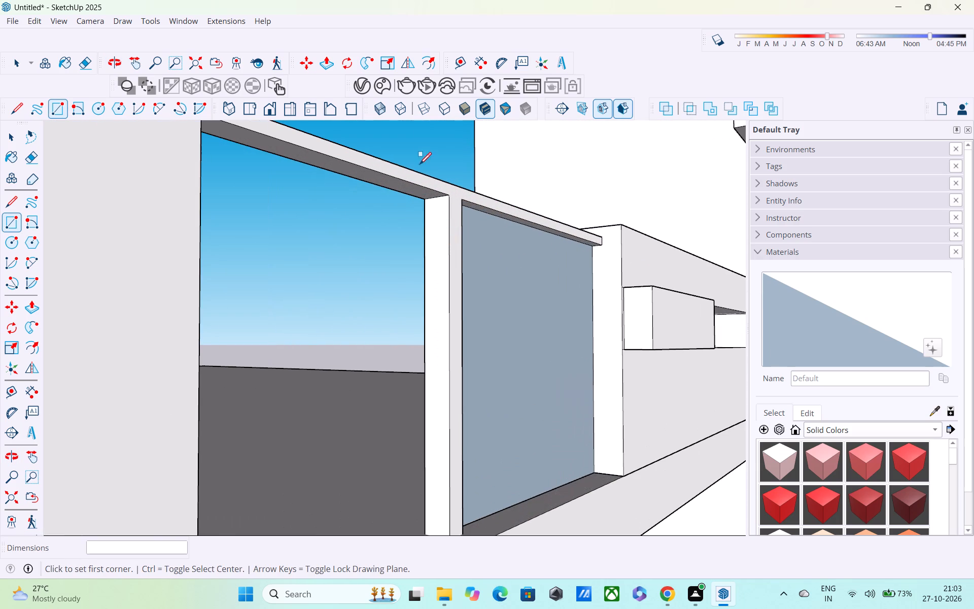
{"action": "scroll", "coordinate": [433, 203], "scroll_direction": "up", "scroll_amount": 2}
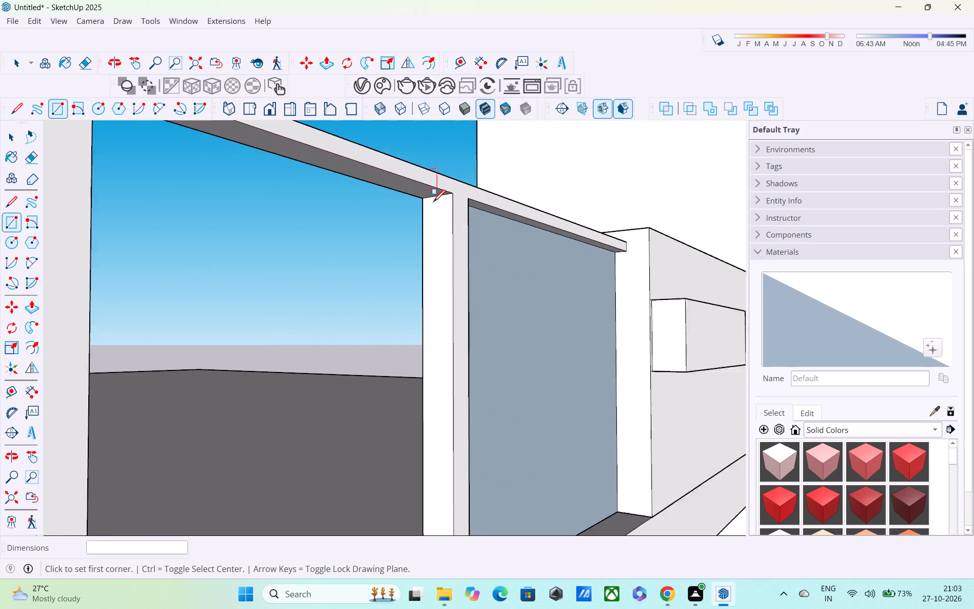
{"action": "scroll", "coordinate": [433, 203], "scroll_direction": "up", "scroll_amount": 7}
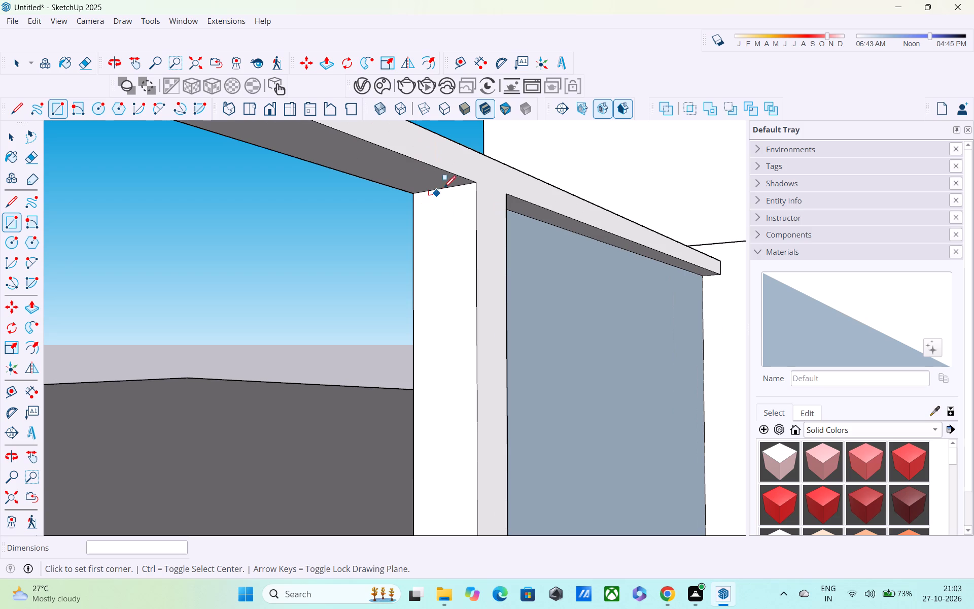
{"action": "left_click", "coordinate": [442, 189]}
{"action": "scroll", "coordinate": [390, 405], "scroll_direction": "down", "scroll_amount": 5}
{"action": "scroll", "coordinate": [390, 405], "scroll_direction": "up", "scroll_amount": 1}
{"action": "middle_click_drag", "start_coordinate": [390, 399], "coordinate": [438, 337], "text": "shift"}
{"action": "middle_click_drag", "start_coordinate": [574, 271], "coordinate": [436, 334]}
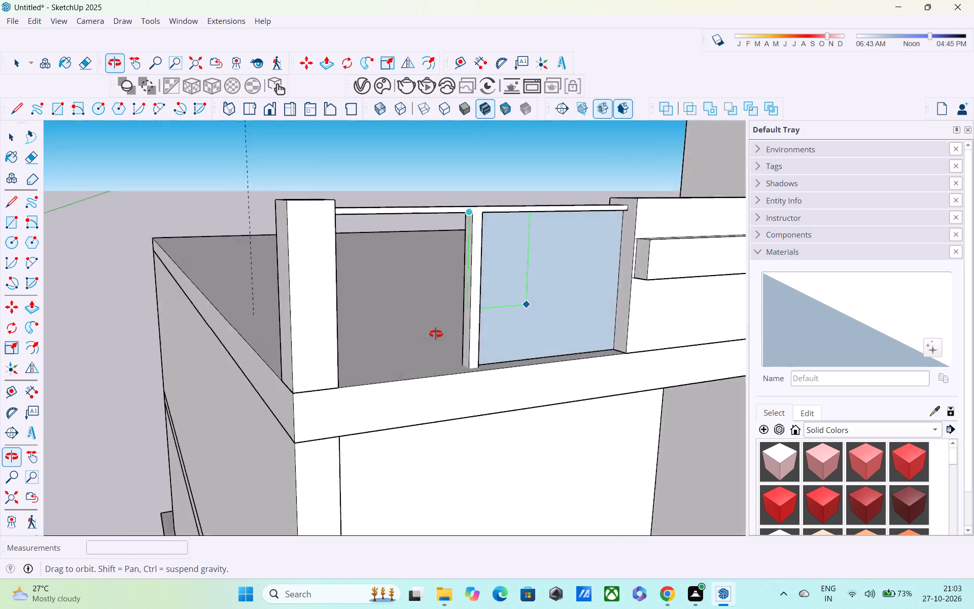
{"action": "middle_click_drag", "start_coordinate": [436, 334], "coordinate": [448, 305]}
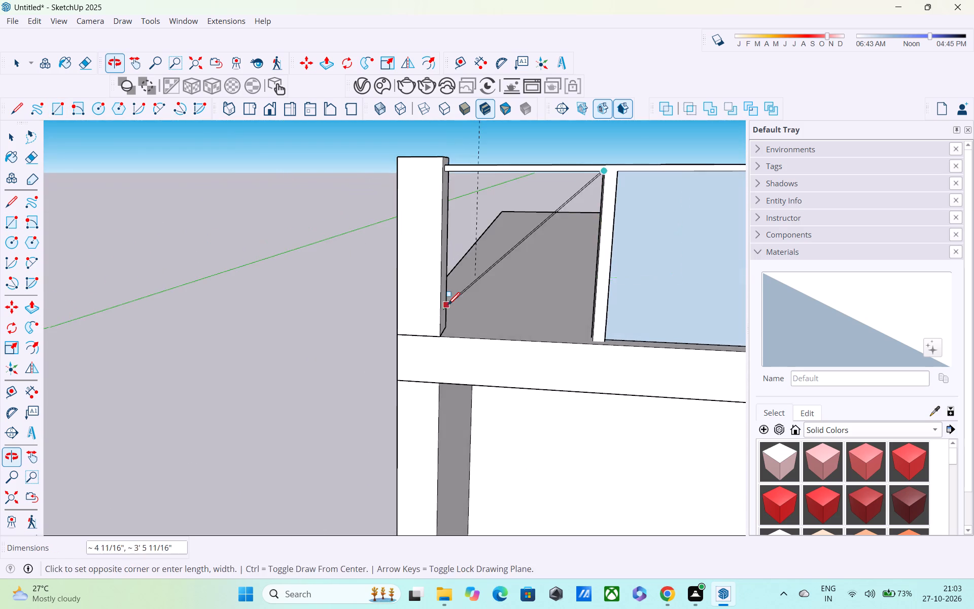
{"action": "middle_click_drag", "start_coordinate": [443, 307], "coordinate": [328, 323]}
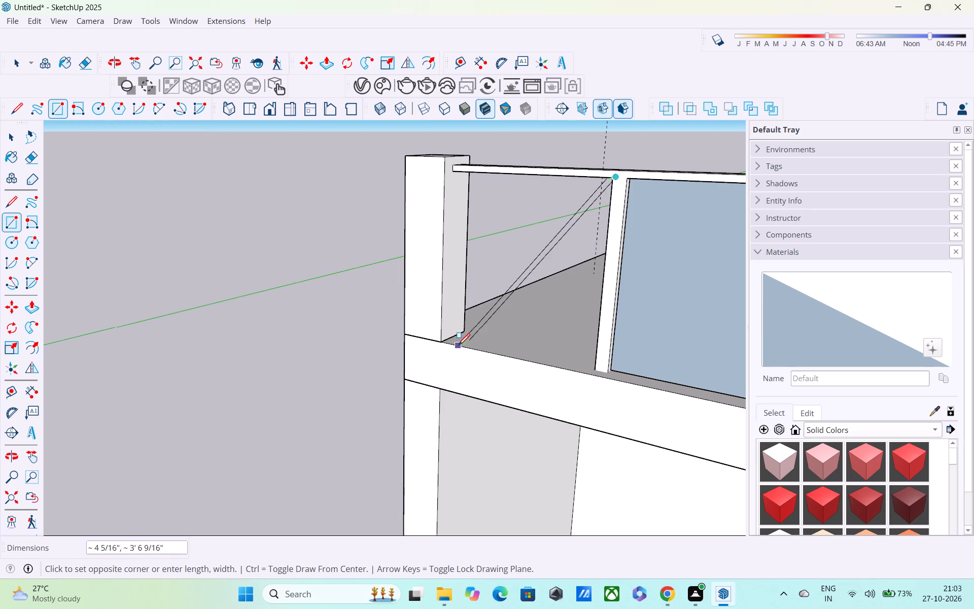
{"action": "middle_click_drag", "start_coordinate": [463, 206], "coordinate": [387, 67]}
{"action": "scroll", "coordinate": [459, 199], "scroll_direction": "down", "scroll_amount": 1}
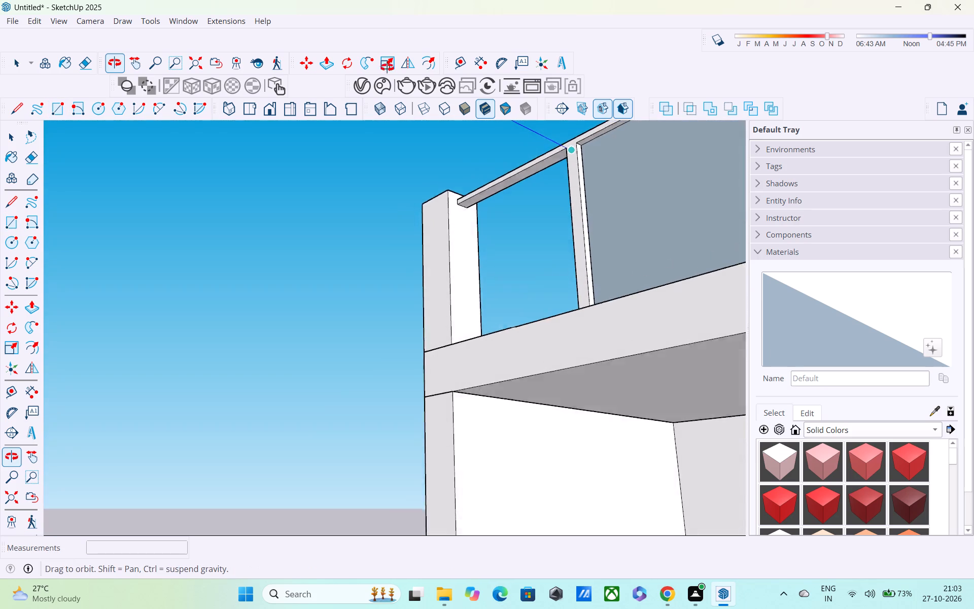
{"action": "middle_click_drag", "start_coordinate": [387, 67], "coordinate": [380, 80]}
{"action": "scroll", "coordinate": [418, 193], "scroll_direction": "up", "scroll_amount": 1}
{"action": "middle_click_drag", "start_coordinate": [511, 378], "coordinate": [473, 349], "text": "shift"}
{"action": "scroll", "coordinate": [496, 368], "scroll_direction": "down", "scroll_amount": 1, "text": "shift"}
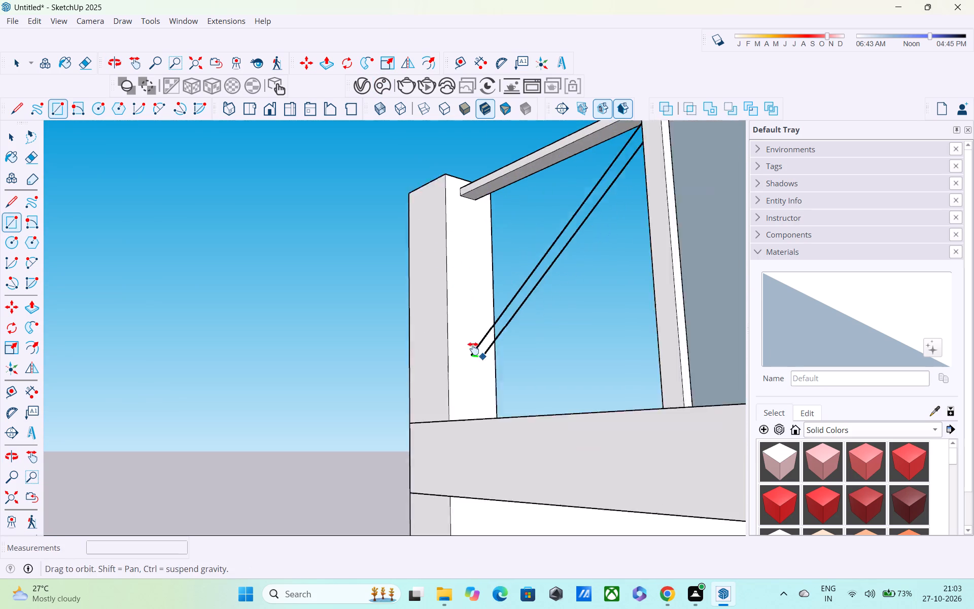
{"action": "middle_click_drag", "start_coordinate": [473, 349], "coordinate": [367, 228], "text": "shift"}
{"action": "middle_click_drag", "start_coordinate": [370, 248], "coordinate": [394, 395]}
{"action": "scroll", "coordinate": [394, 395], "scroll_direction": "up", "scroll_amount": 1}
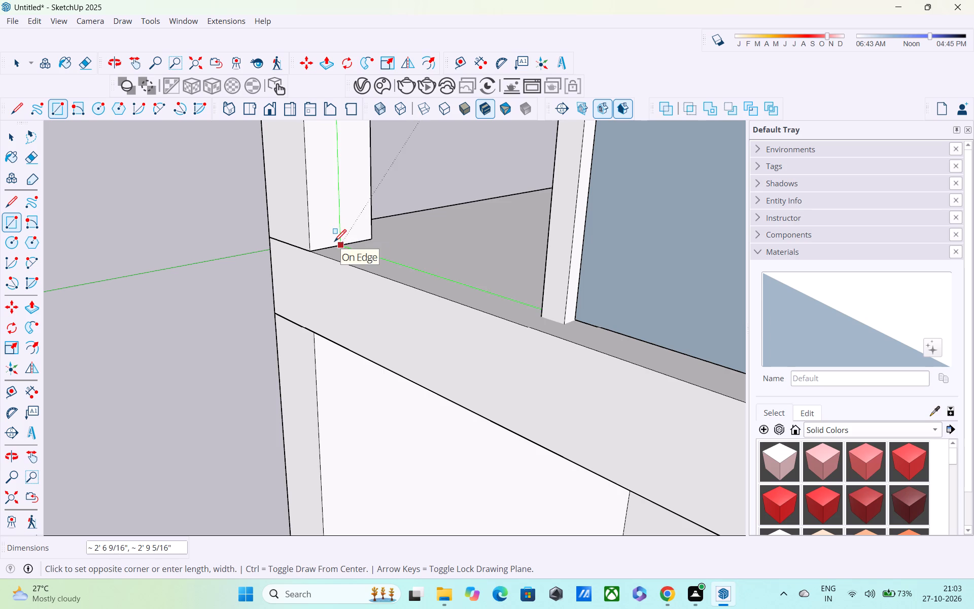
{"action": "left_click", "coordinate": [334, 243]}
Examine the roof railing infills, the front openings and the whole house with its tower from several angles.
{"action": "scroll", "coordinate": [334, 243], "scroll_direction": "down", "scroll_amount": 4}
{"action": "middle_click_drag", "start_coordinate": [355, 247], "coordinate": [641, 290]}
{"action": "scroll", "coordinate": [644, 290], "scroll_direction": "up", "scroll_amount": 1}
{"action": "scroll", "coordinate": [638, 280], "scroll_direction": "down", "scroll_amount": 4}
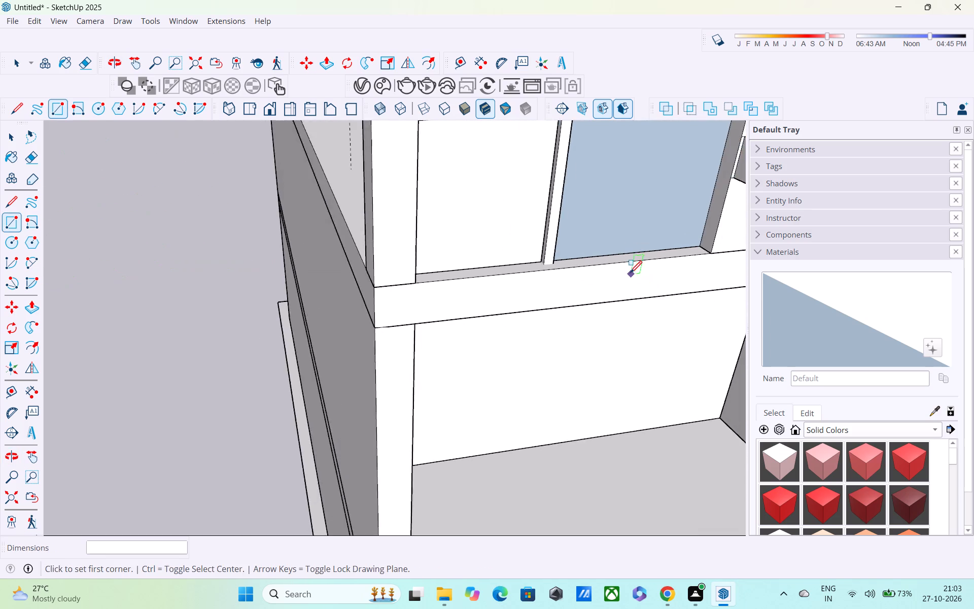
{"action": "scroll", "coordinate": [630, 274], "scroll_direction": "down", "scroll_amount": 2}
{"action": "scroll", "coordinate": [627, 280], "scroll_direction": "up", "scroll_amount": 1}
{"action": "middle_click_drag", "start_coordinate": [624, 285], "coordinate": [531, 187]}
{"action": "scroll", "coordinate": [529, 180], "scroll_direction": "down", "scroll_amount": 5}
{"action": "scroll", "coordinate": [529, 228], "scroll_direction": "down", "scroll_amount": 2}
{"action": "middle_click_drag", "start_coordinate": [528, 260], "coordinate": [369, 233], "text": "shift"}
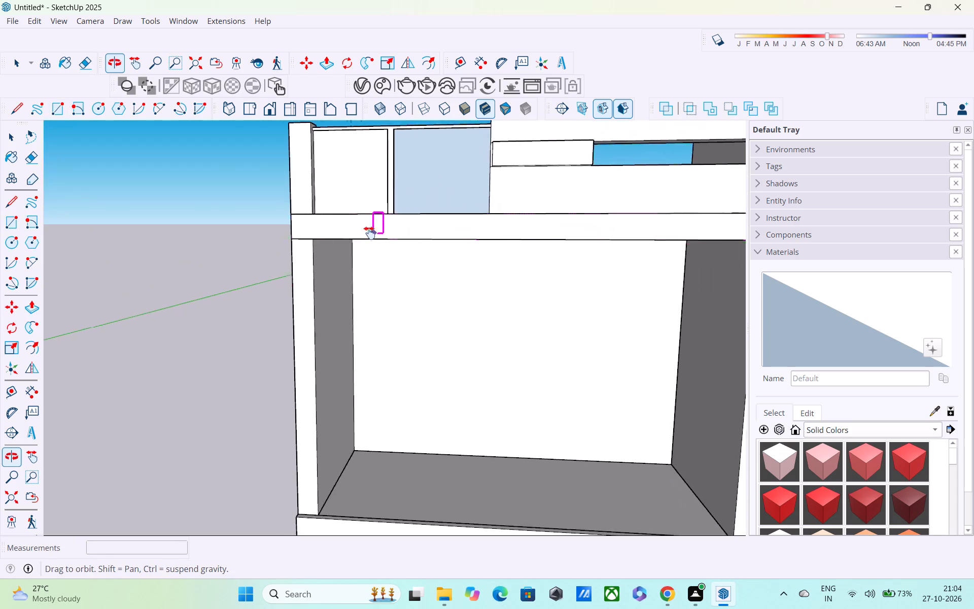
{"action": "middle_click_drag", "start_coordinate": [369, 233], "coordinate": [367, 232], "text": "shift"}
{"action": "scroll", "coordinate": [367, 232], "scroll_direction": "up", "scroll_amount": 1}
{"action": "key", "text": "space"}
{"action": "scroll", "coordinate": [331, 321], "scroll_direction": "down", "scroll_amount": 3}
{"action": "scroll", "coordinate": [423, 397], "scroll_direction": "up", "scroll_amount": 1}
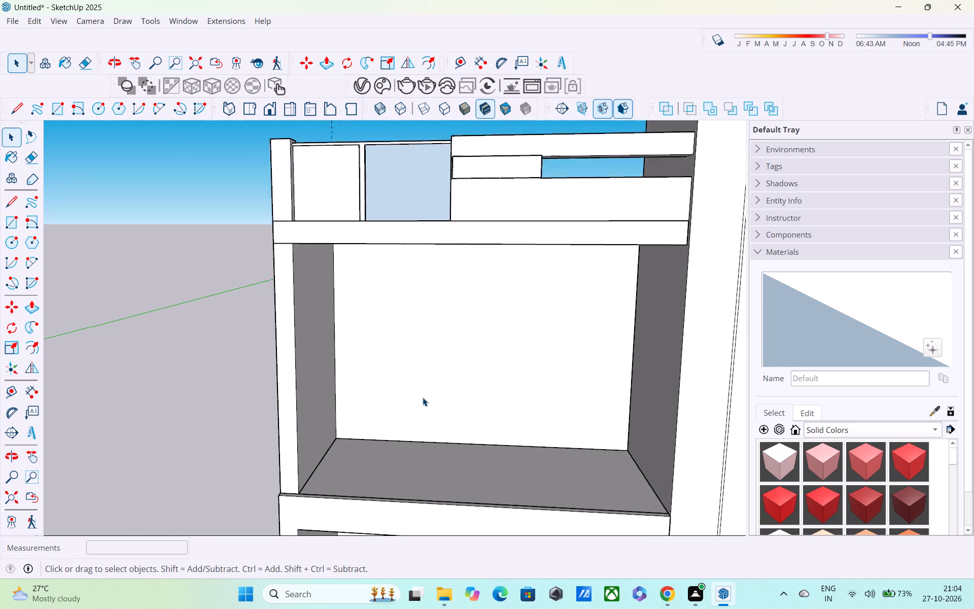
{"action": "scroll", "coordinate": [423, 397], "scroll_direction": "down", "scroll_amount": 5}
{"action": "middle_click_drag", "start_coordinate": [452, 417], "coordinate": [310, 327]}
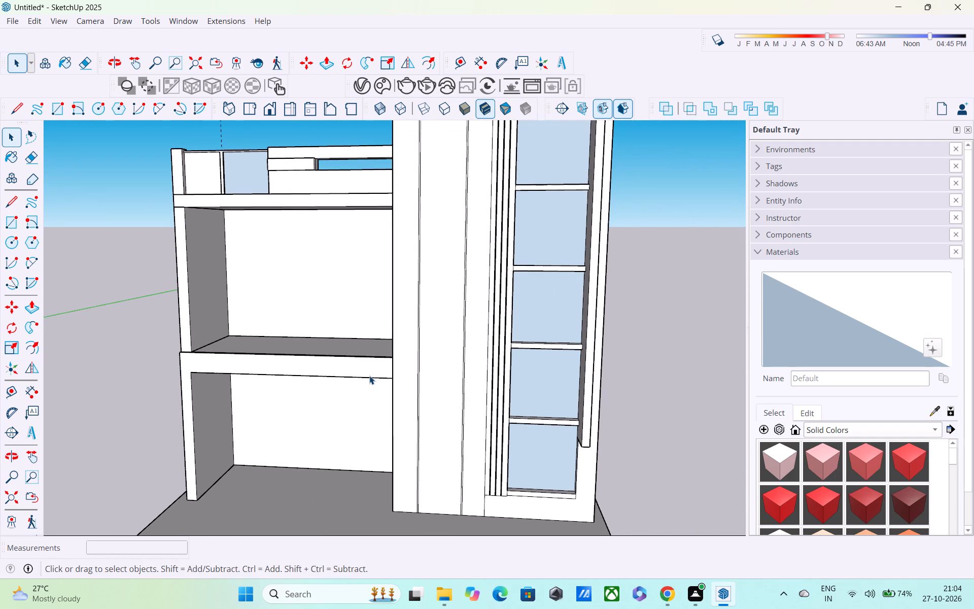
{"action": "scroll", "coordinate": [369, 376], "scroll_direction": "down", "scroll_amount": 2}
{"action": "middle_click_drag", "start_coordinate": [366, 375], "coordinate": [435, 445]}
{"action": "middle_click_drag", "start_coordinate": [238, 366], "coordinate": [430, 371]}
{"action": "scroll", "coordinate": [374, 356], "scroll_direction": "down", "scroll_amount": 4}
{"action": "middle_click_drag", "start_coordinate": [345, 383], "coordinate": [346, 355]}
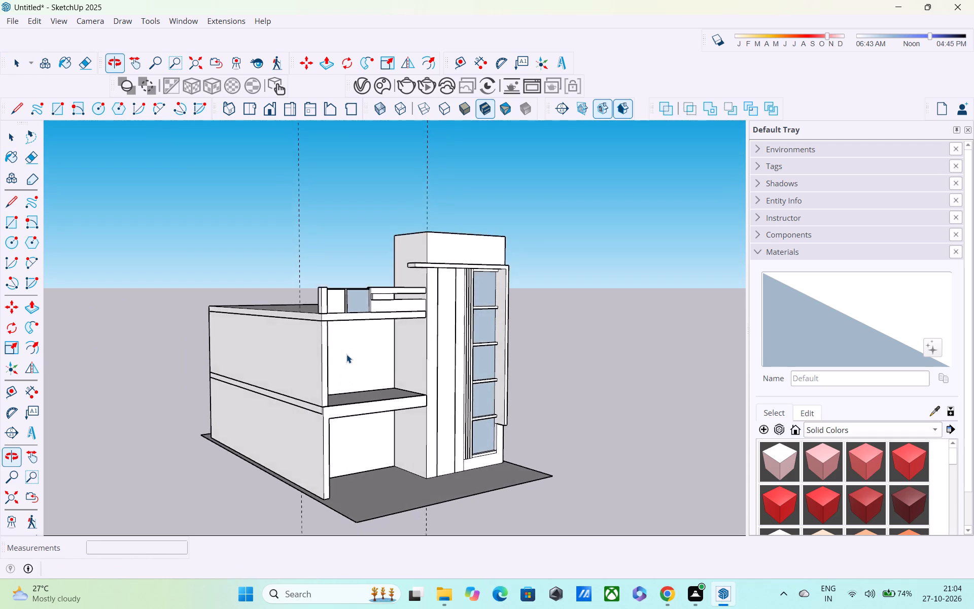
{"action": "scroll", "coordinate": [346, 354], "scroll_direction": "up", "scroll_amount": 1}
{"action": "scroll", "coordinate": [346, 354], "scroll_direction": "down", "scroll_amount": 4}
{"action": "middle_click_drag", "start_coordinate": [344, 355], "coordinate": [252, 350]}
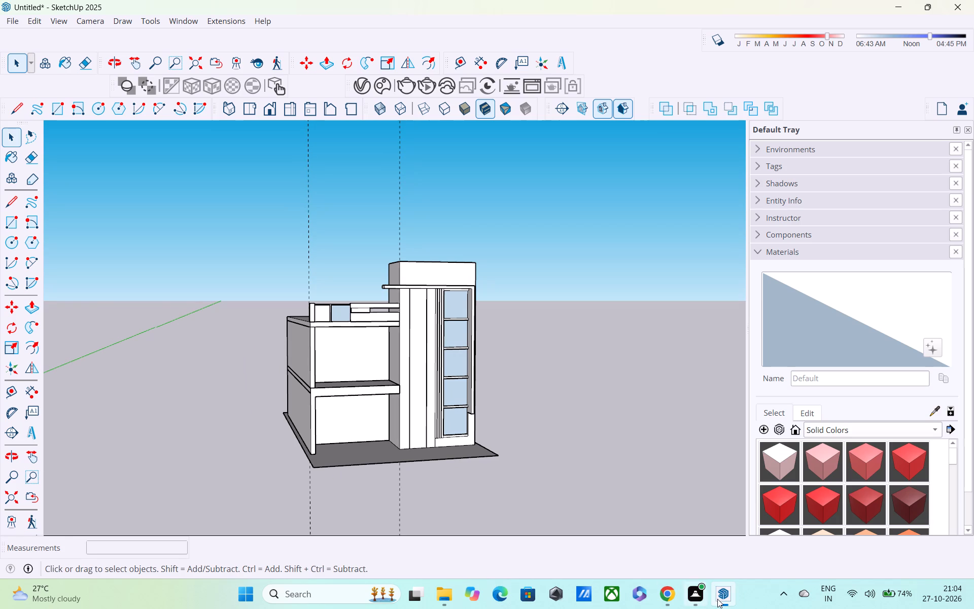
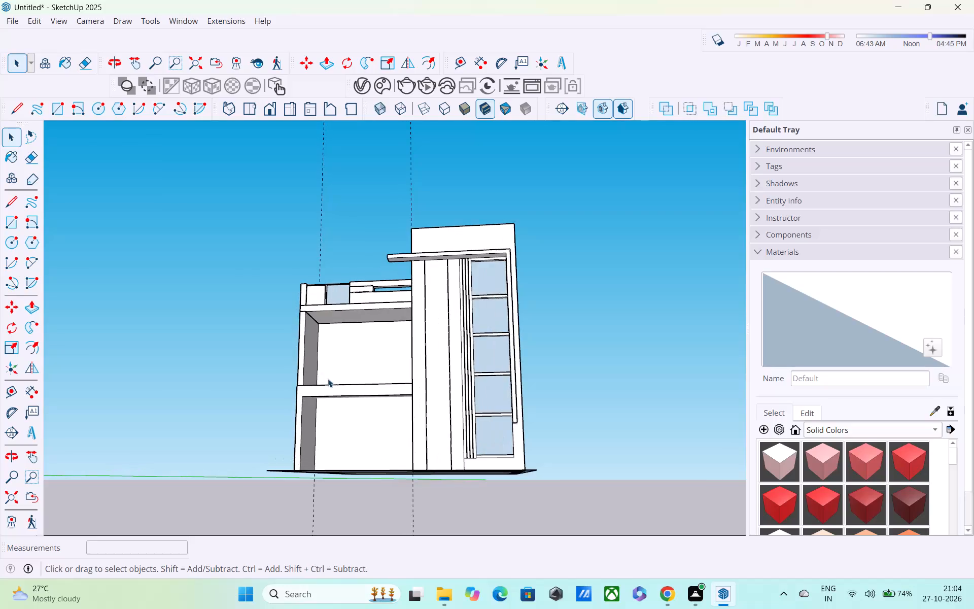
Reverse the blue-sided infill face in the roof railing so its white side faces the front.
{"action": "scroll", "coordinate": [328, 379], "scroll_direction": "down", "scroll_amount": 2}
{"action": "middle_click_drag", "start_coordinate": [327, 380], "coordinate": [368, 461]}
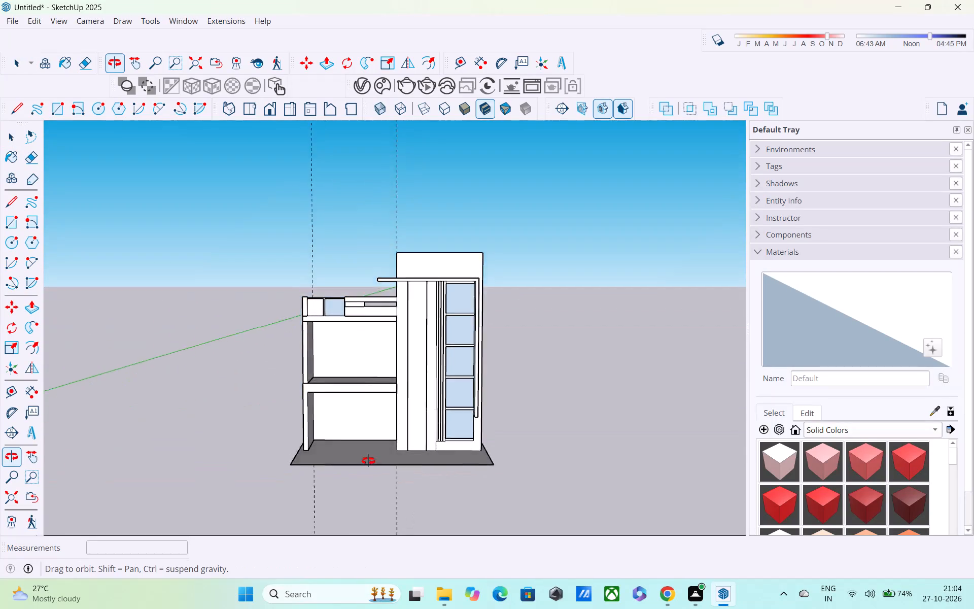
{"action": "middle_click_drag", "start_coordinate": [368, 461], "coordinate": [559, 535]}
{"action": "scroll", "coordinate": [493, 501], "scroll_direction": "down", "scroll_amount": 1}
{"action": "scroll", "coordinate": [559, 535], "scroll_direction": "up", "scroll_amount": 1}
{"action": "middle_click_drag", "start_coordinate": [411, 386], "coordinate": [279, 323]}
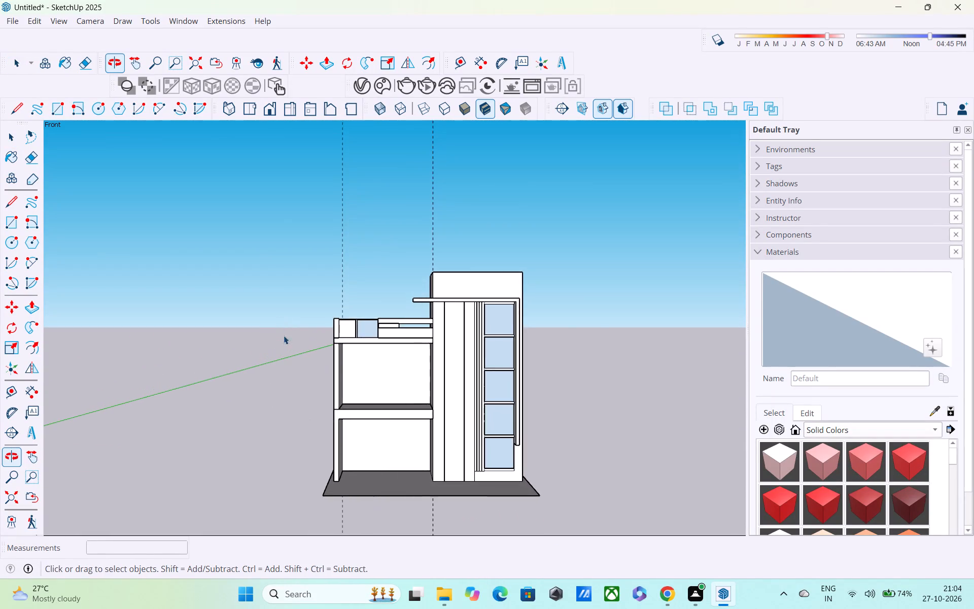
{"action": "scroll", "coordinate": [381, 339], "scroll_direction": "up", "scroll_amount": 4}
{"action": "left_click", "coordinate": [359, 326]}
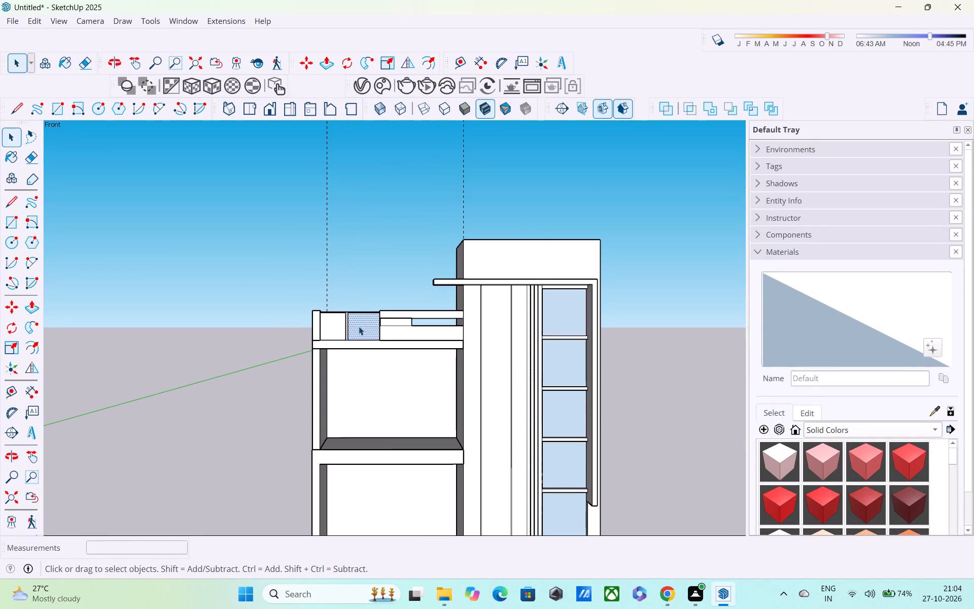
{"action": "right_click", "coordinate": [355, 331]}
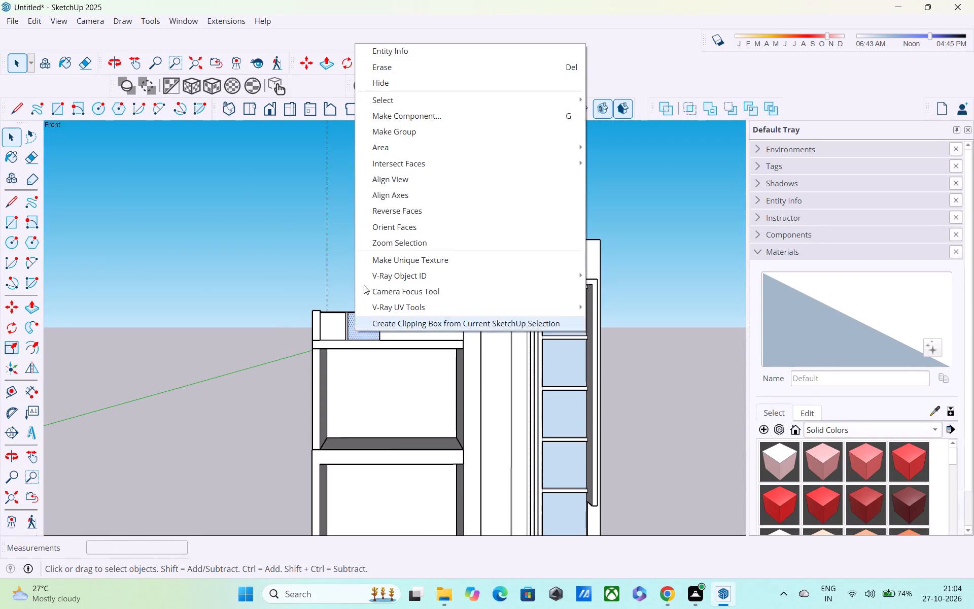
{"action": "left_click", "coordinate": [414, 212]}
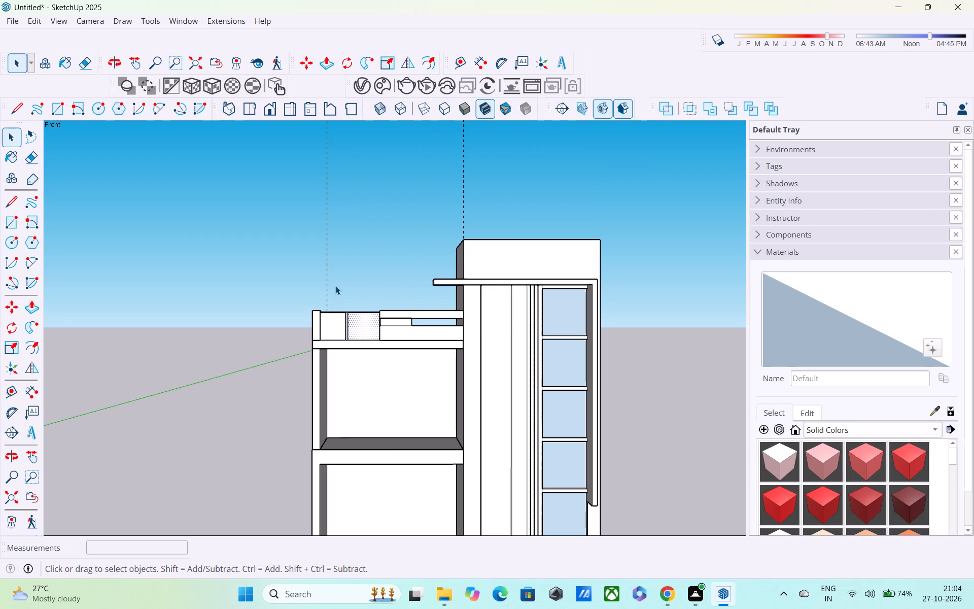
{"action": "left_click", "coordinate": [360, 248]}
Examine the roof railing infills and the open front bays of both storeys from several angles.
{"action": "middle_click_drag", "start_coordinate": [408, 291], "coordinate": [262, 318]}
{"action": "scroll", "coordinate": [262, 318], "scroll_direction": "up", "scroll_amount": 1}
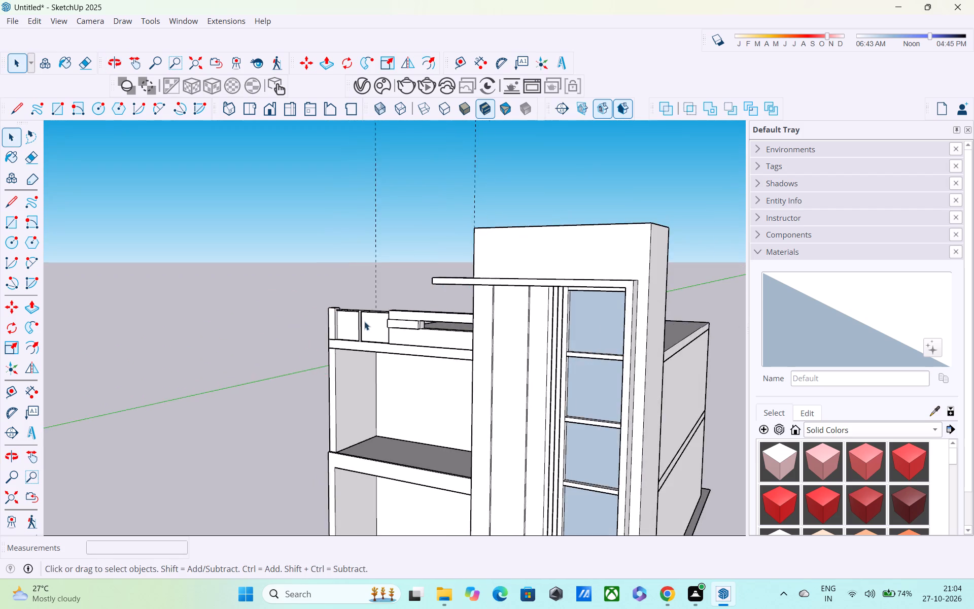
{"action": "scroll", "coordinate": [364, 321], "scroll_direction": "up", "scroll_amount": 6}
{"action": "middle_click_drag", "start_coordinate": [400, 324], "coordinate": [418, 220], "text": "shift"}
{"action": "scroll", "coordinate": [419, 219], "scroll_direction": "down", "scroll_amount": 4}
{"action": "scroll", "coordinate": [428, 229], "scroll_direction": "up", "scroll_amount": 1}
{"action": "middle_click_drag", "start_coordinate": [429, 229], "coordinate": [313, 280]}
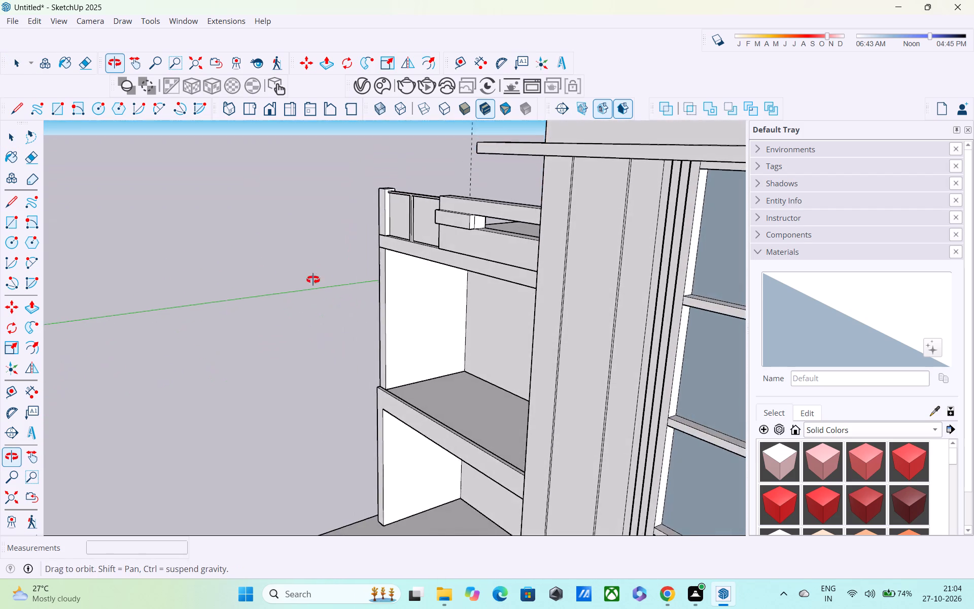
{"action": "middle_click_drag", "start_coordinate": [313, 280], "coordinate": [485, 234]}
{"action": "scroll", "coordinate": [486, 235], "scroll_direction": "up", "scroll_amount": 1}
{"action": "scroll", "coordinate": [486, 241], "scroll_direction": "down", "scroll_amount": 4}
{"action": "middle_click_drag", "start_coordinate": [492, 283], "coordinate": [494, 202]}
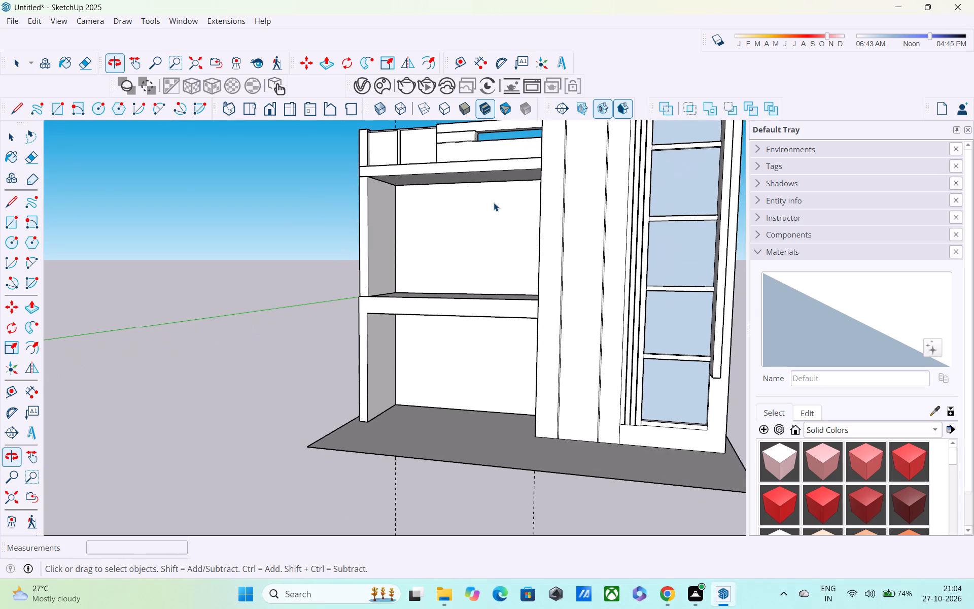
{"action": "scroll", "coordinate": [494, 202], "scroll_direction": "down", "scroll_amount": 3}
{"action": "middle_click_drag", "start_coordinate": [494, 204], "coordinate": [381, 279]}
Open the upper-storey group and extrude the outer side wall's narrow front face forward by 1'.
{"action": "scroll", "coordinate": [380, 278], "scroll_direction": "up", "scroll_amount": 2}
{"action": "scroll", "coordinate": [428, 242], "scroll_direction": "up", "scroll_amount": 3}
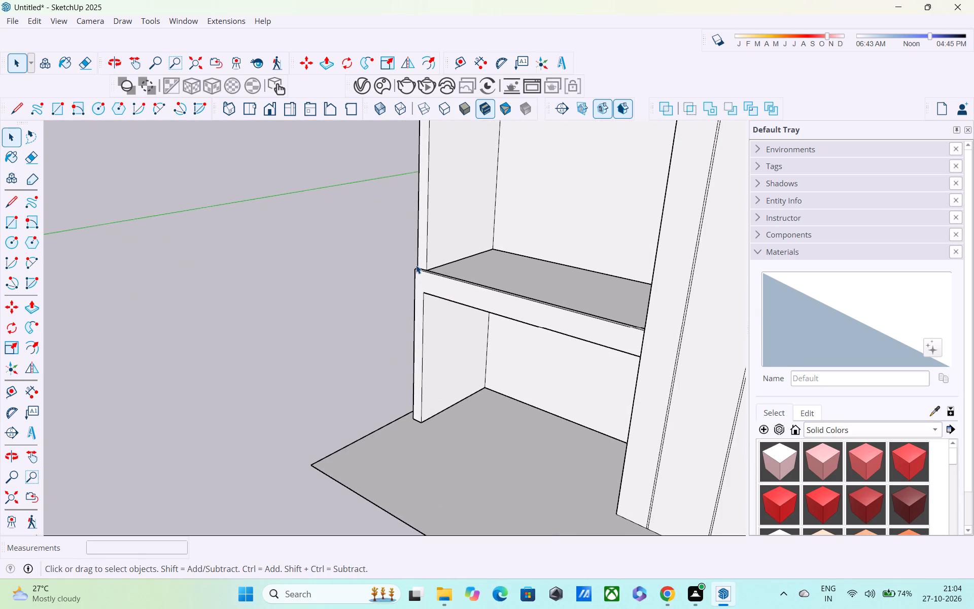
{"action": "double_click", "coordinate": [421, 240]}
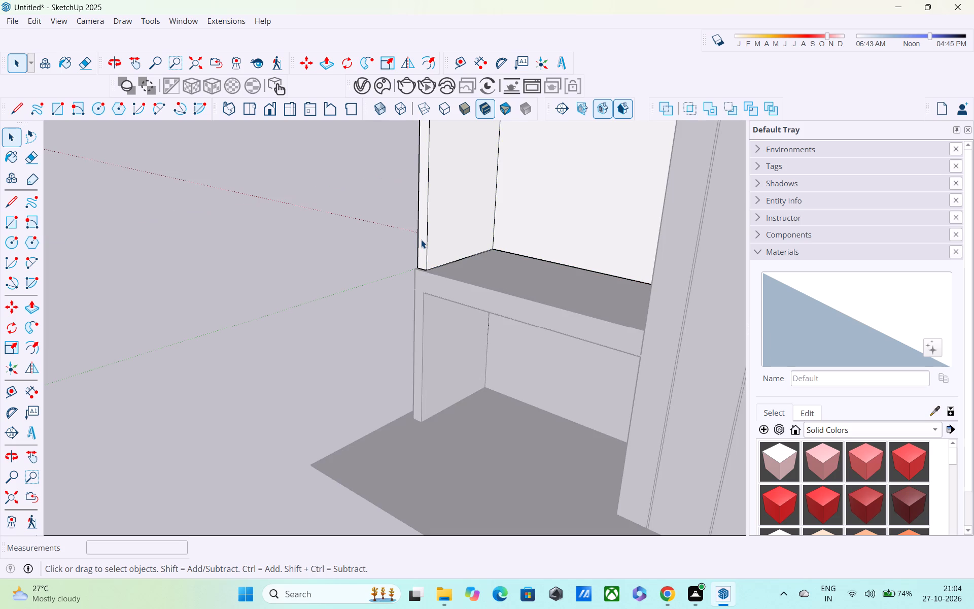
{"action": "double_click", "coordinate": [421, 240]}
{"action": "scroll", "coordinate": [421, 240], "scroll_direction": "down", "scroll_amount": 3}
{"action": "scroll", "coordinate": [421, 240], "scroll_direction": "up", "scroll_amount": 1}
{"action": "middle_click_drag", "start_coordinate": [421, 240], "coordinate": [471, 270]}
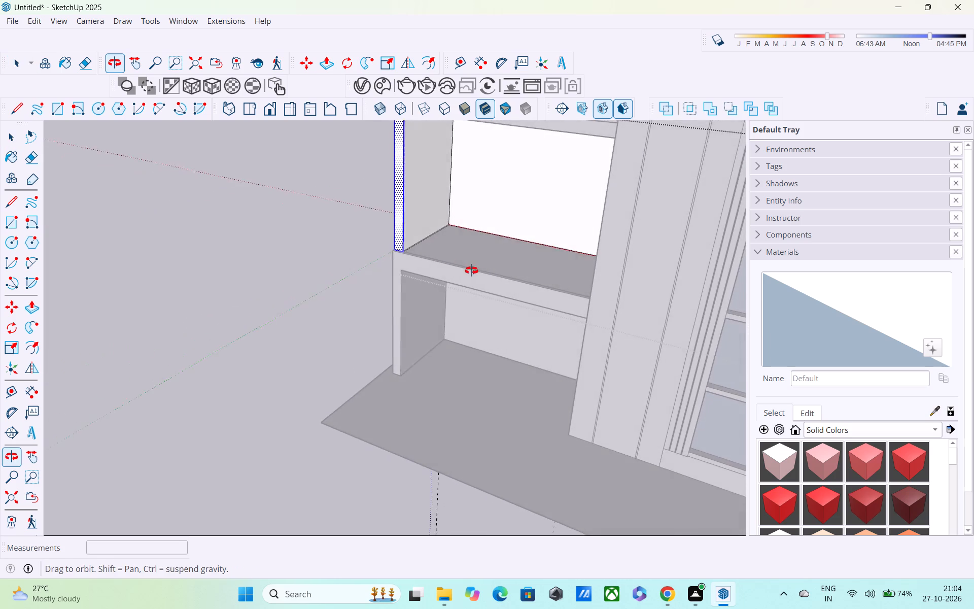
{"action": "middle_click_drag", "start_coordinate": [471, 270], "coordinate": [478, 271]}
{"action": "scroll", "coordinate": [478, 267], "scroll_direction": "down", "scroll_amount": 4}
{"action": "middle_click_drag", "start_coordinate": [476, 263], "coordinate": [510, 355], "text": "shift"}
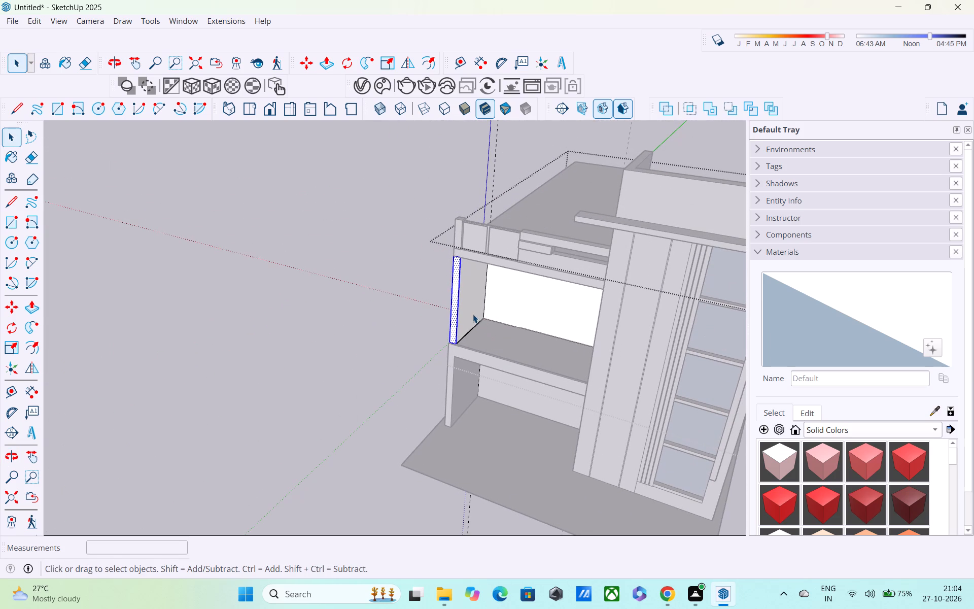
{"action": "key", "text": "p"}
{"action": "scroll", "coordinate": [453, 282], "scroll_direction": "up", "scroll_amount": 6}
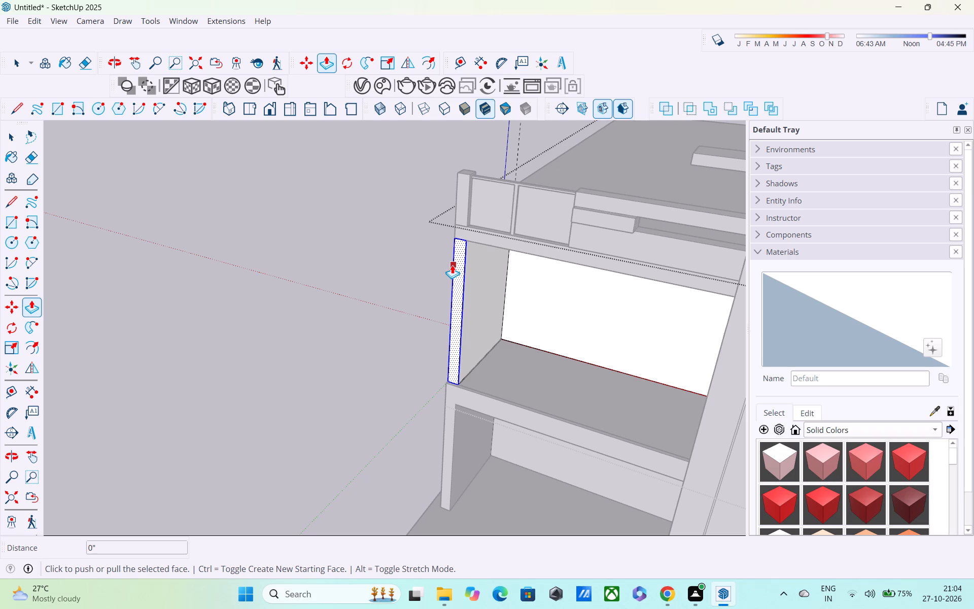
{"action": "left_click", "coordinate": [460, 262]}
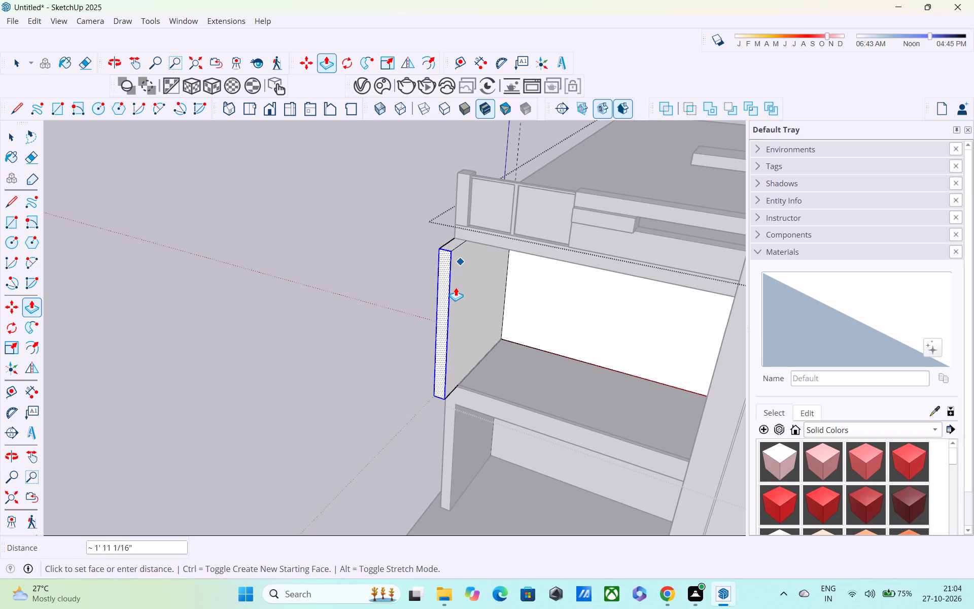
{"action": "type", "text": "1'"}
{"action": "key", "text": "Return"}
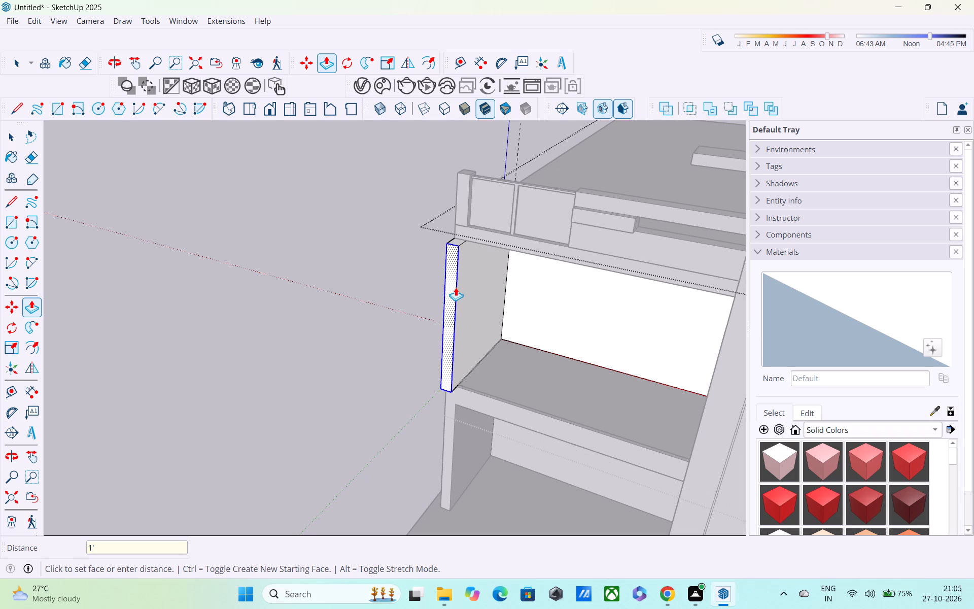
Copy the extended side wall's front inner vertical edge 9" back along its inner face.
{"action": "scroll", "coordinate": [454, 285], "scroll_direction": "down", "scroll_amount": 3}
{"action": "middle_click_drag", "start_coordinate": [460, 287], "coordinate": [456, 169]}
{"action": "scroll", "coordinate": [456, 169], "scroll_direction": "up", "scroll_amount": 1}
{"action": "scroll", "coordinate": [501, 217], "scroll_direction": "down", "scroll_amount": 3}
{"action": "middle_click_drag", "start_coordinate": [498, 311], "coordinate": [463, 312]}
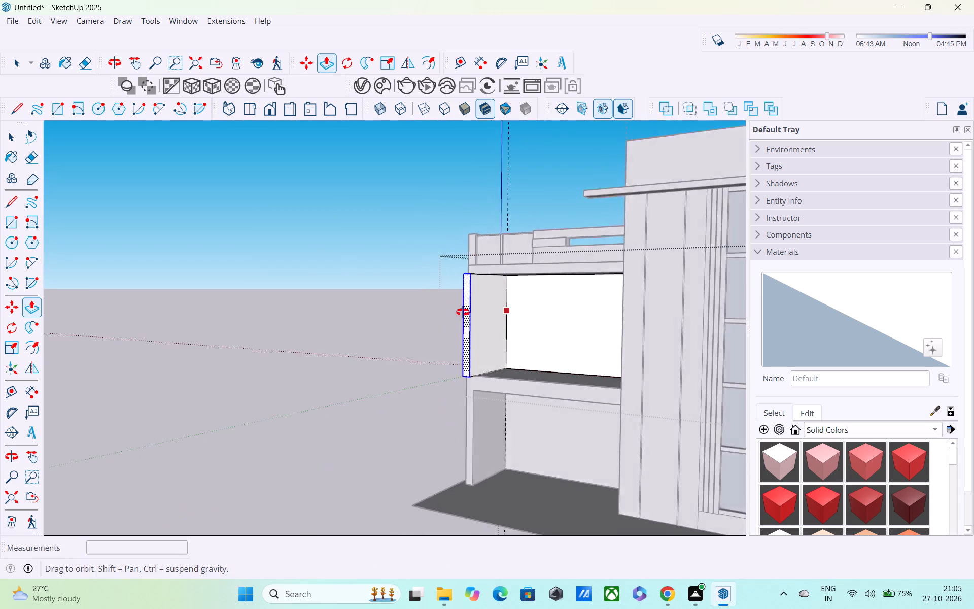
{"action": "middle_click_drag", "start_coordinate": [463, 312], "coordinate": [323, 312]}
{"action": "scroll", "coordinate": [489, 331], "scroll_direction": "up", "scroll_amount": 5}
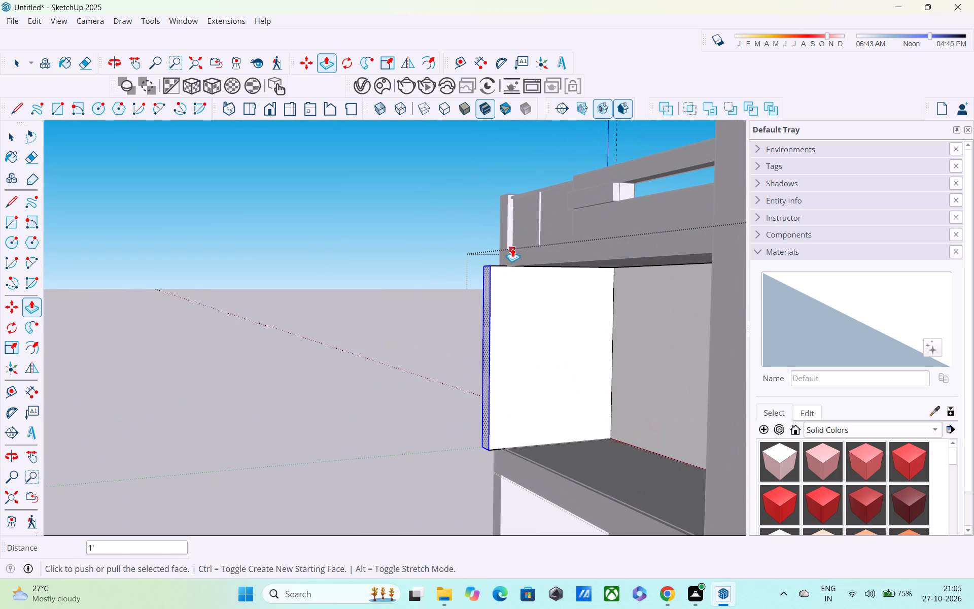
{"action": "key", "text": "Escape"}
{"action": "key", "text": "l"}
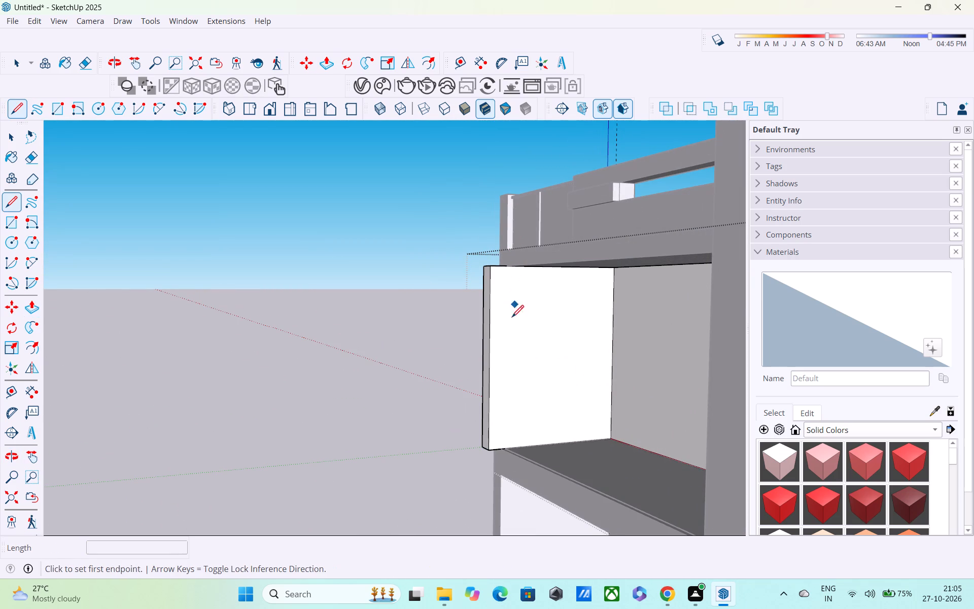
{"action": "scroll", "coordinate": [496, 452], "scroll_direction": "up", "scroll_amount": 4}
{"action": "key", "text": "space"}
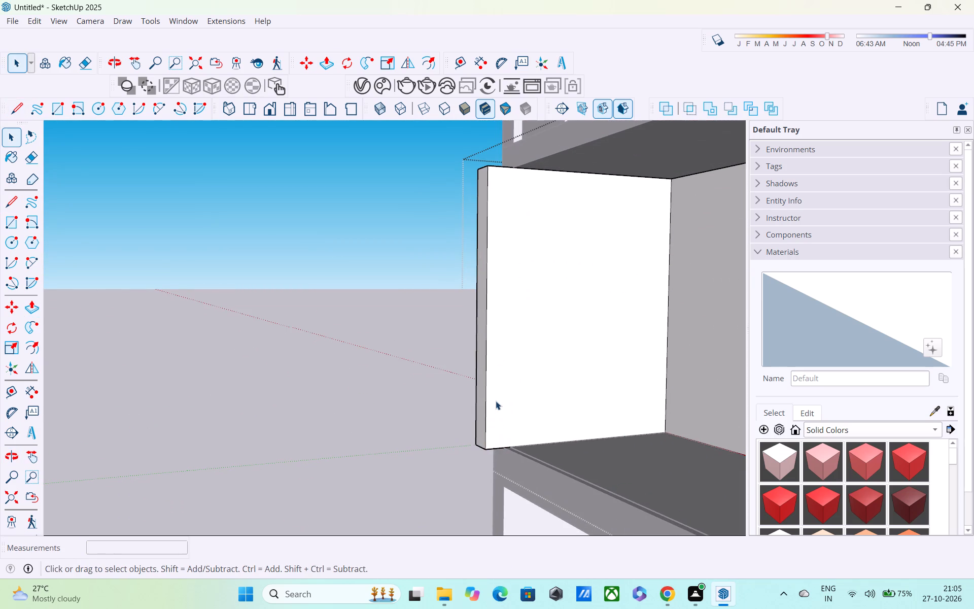
{"action": "left_click", "coordinate": [485, 354]}
{"action": "key", "text": "m"}
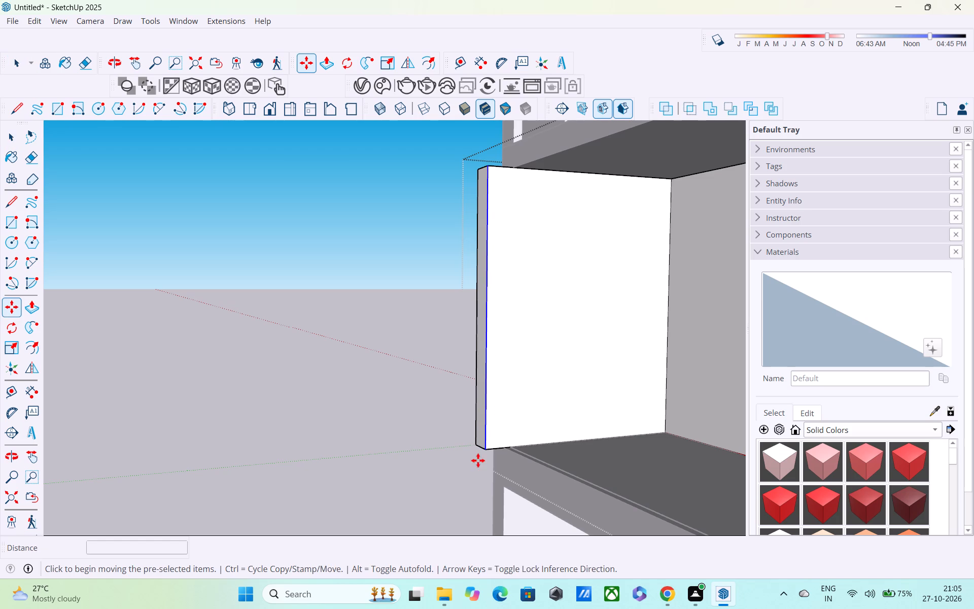
{"action": "left_click", "coordinate": [485, 451]}
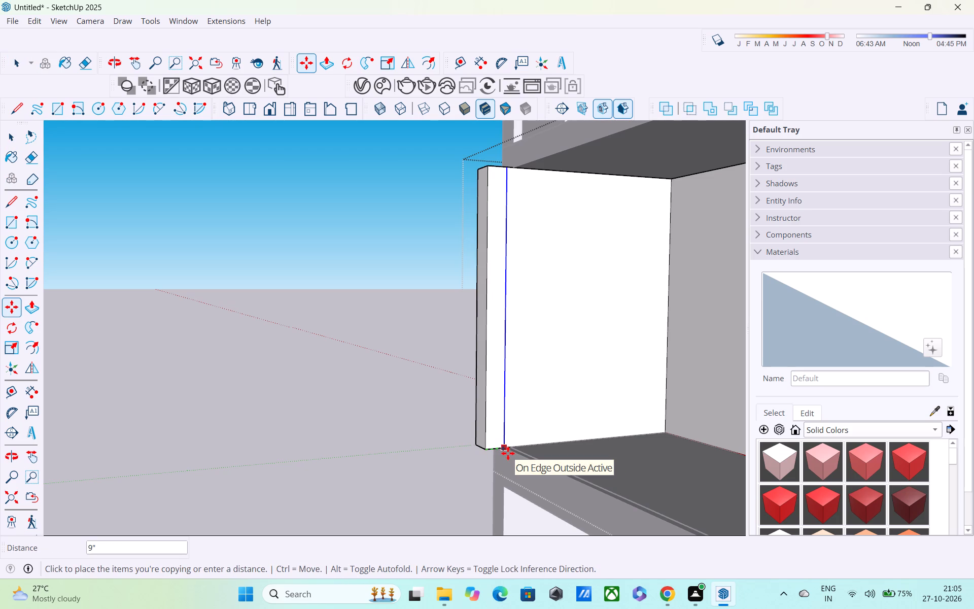
{"action": "scroll", "coordinate": [508, 453], "scroll_direction": "up", "scroll_amount": 4}
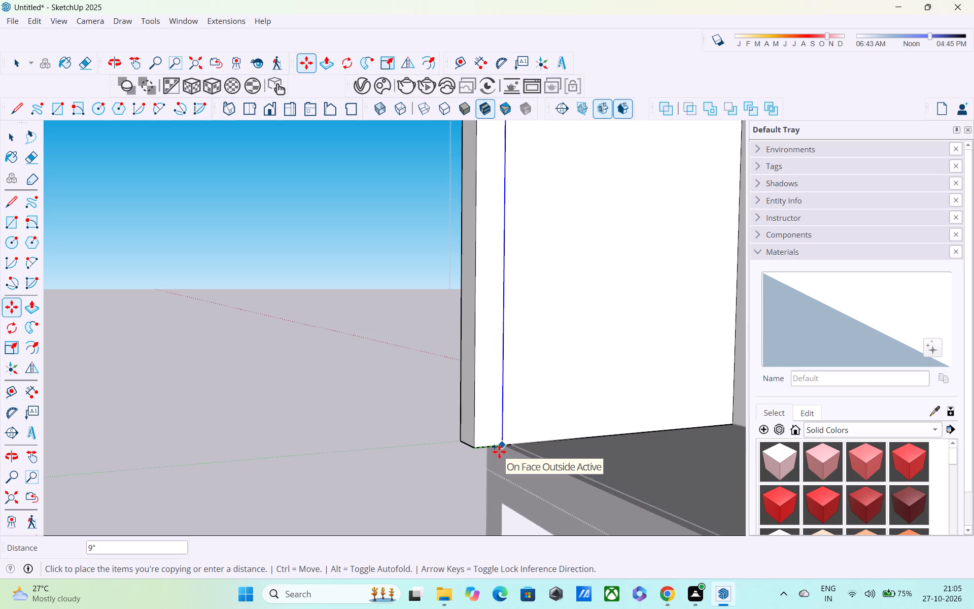
{"action": "scroll", "coordinate": [499, 452], "scroll_direction": "down", "scroll_amount": 1}
{"action": "middle_click_drag", "start_coordinate": [499, 451], "coordinate": [559, 446]}
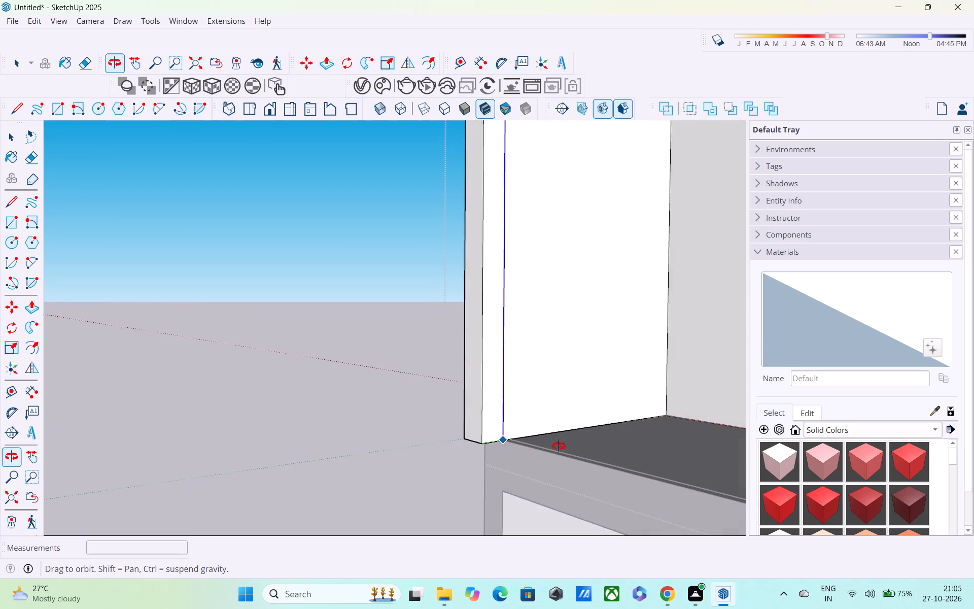
{"action": "middle_click_drag", "start_coordinate": [559, 446], "coordinate": [485, 438]}
{"action": "scroll", "coordinate": [485, 438], "scroll_direction": "up", "scroll_amount": 1}
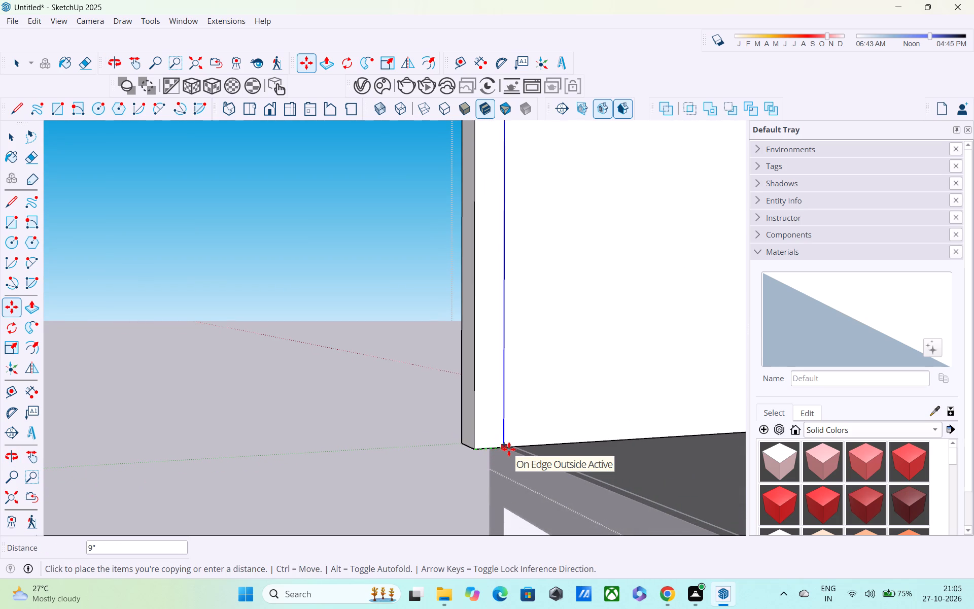
{"action": "left_click", "coordinate": [509, 449]}
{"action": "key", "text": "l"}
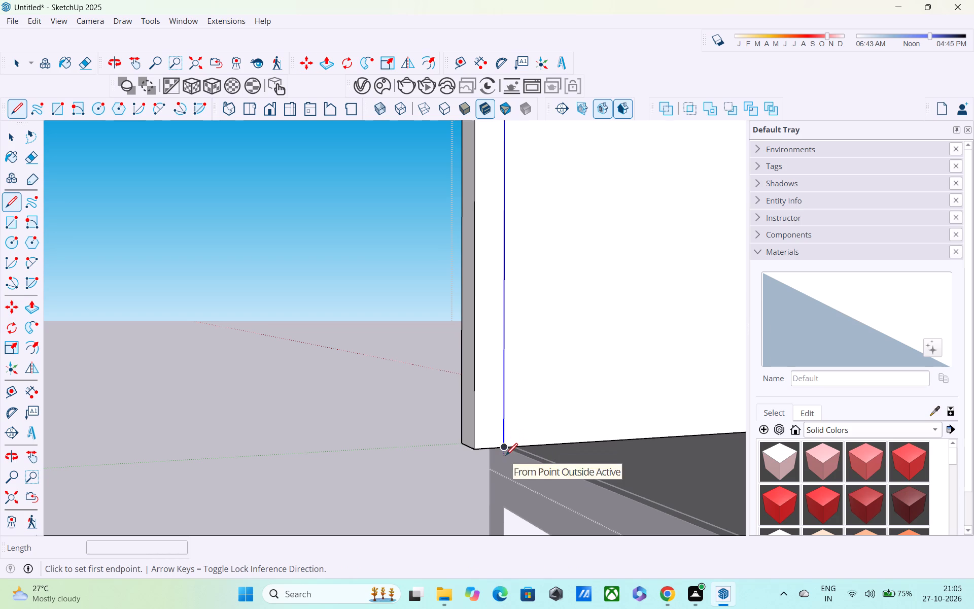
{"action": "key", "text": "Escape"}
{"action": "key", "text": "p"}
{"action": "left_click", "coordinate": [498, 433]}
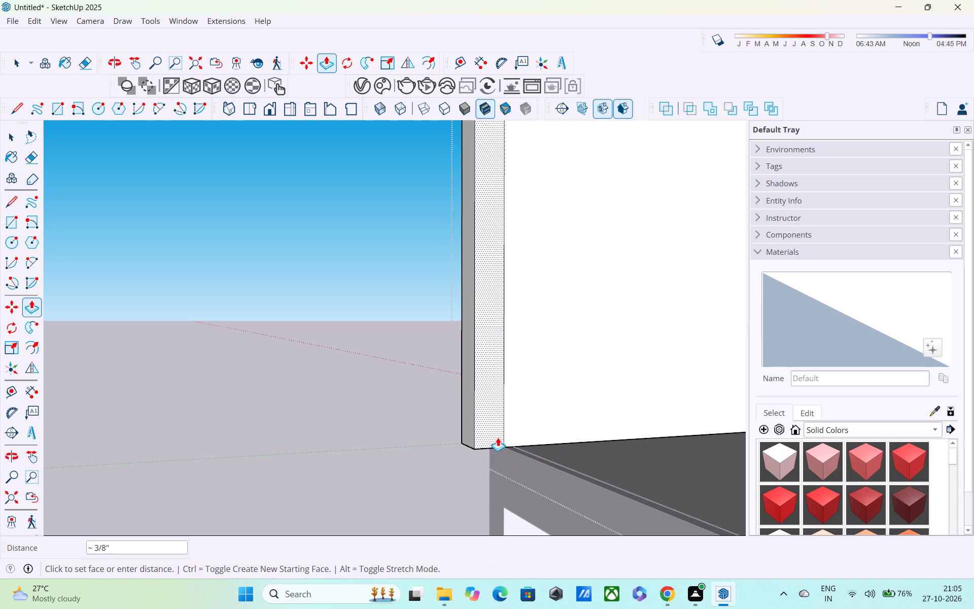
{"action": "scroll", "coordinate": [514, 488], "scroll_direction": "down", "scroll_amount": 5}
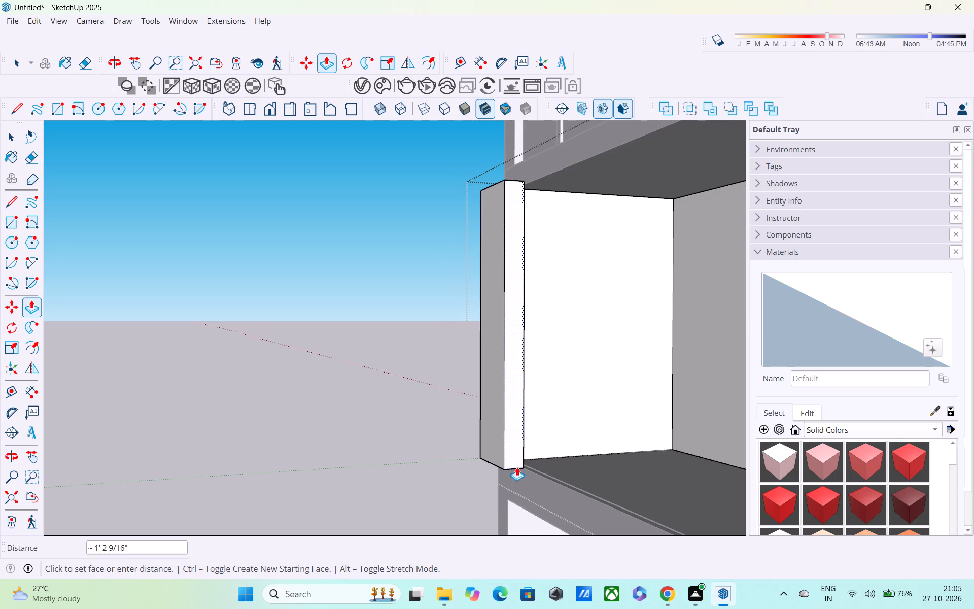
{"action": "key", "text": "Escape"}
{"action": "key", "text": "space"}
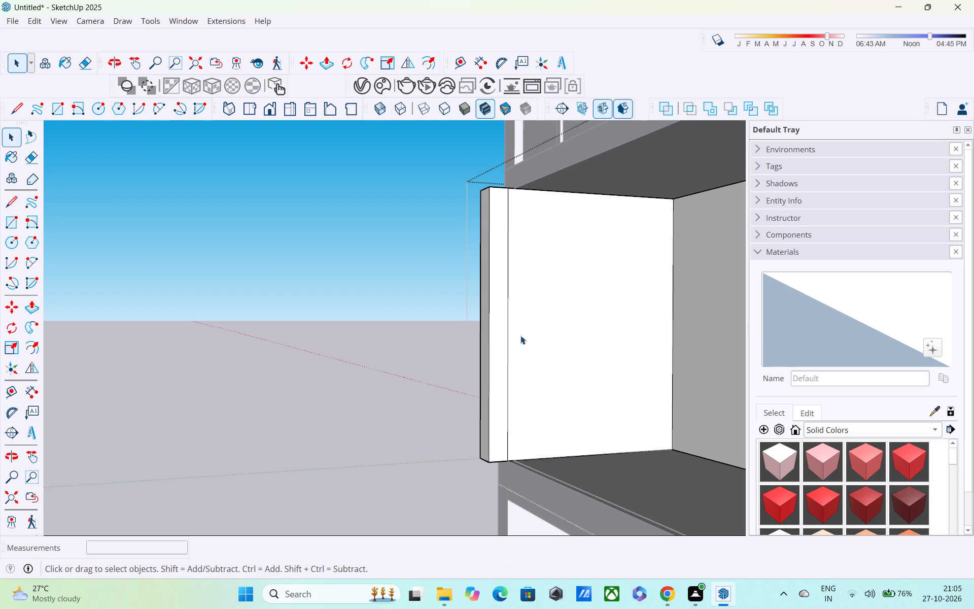
Copy the top edge of the 9" strip on the side wall's inner face down by 1'.
{"action": "left_click", "coordinate": [496, 188]}
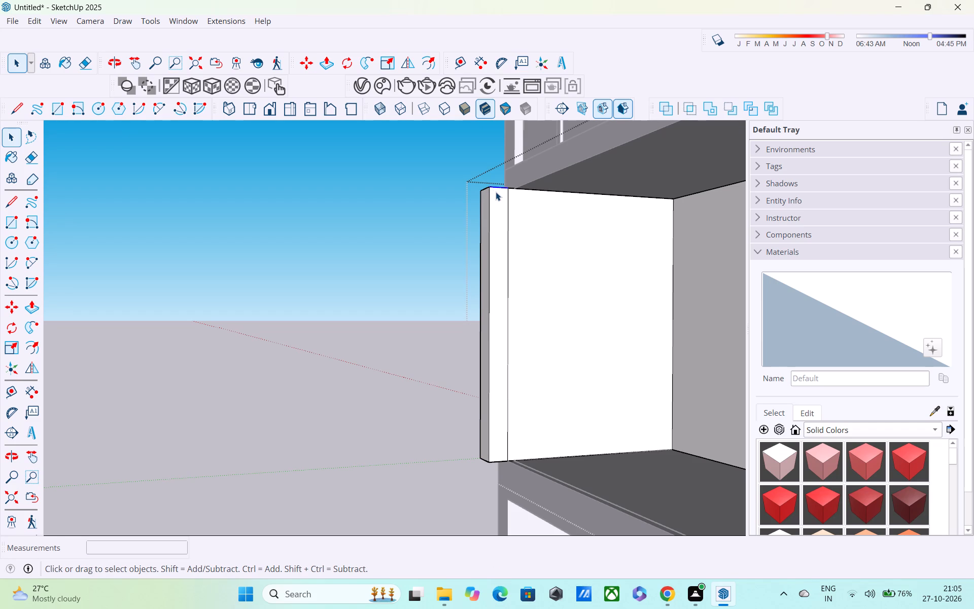
{"action": "key", "text": "m"}
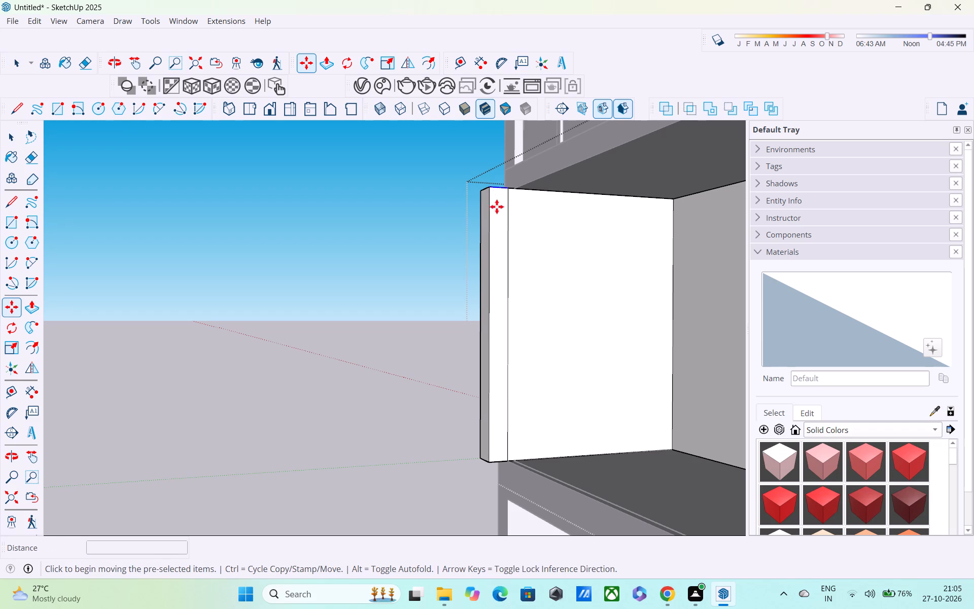
{"action": "left_click", "coordinate": [489, 186]}
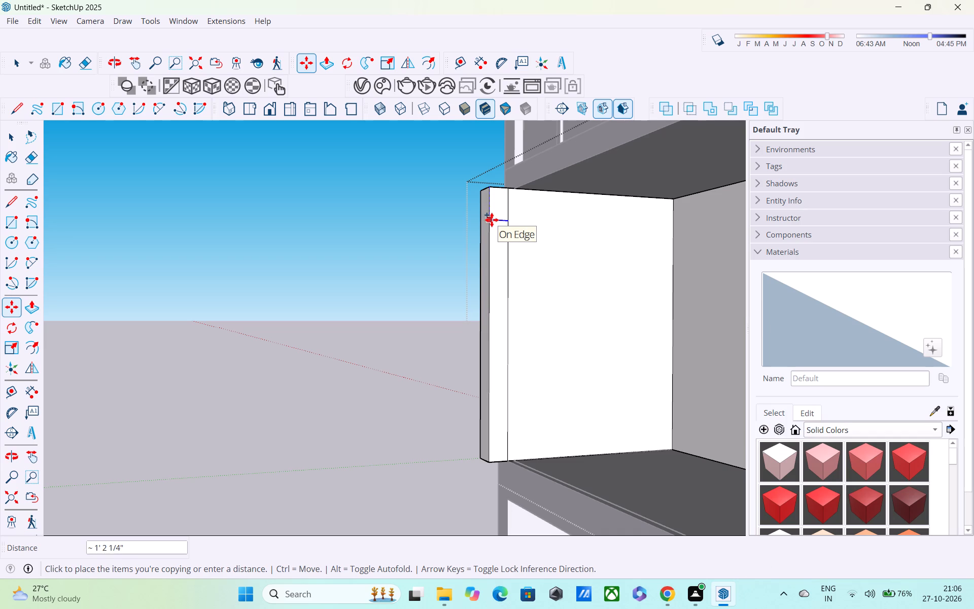
{"action": "type", "text": "1'"}
{"action": "key", "text": "Return"}
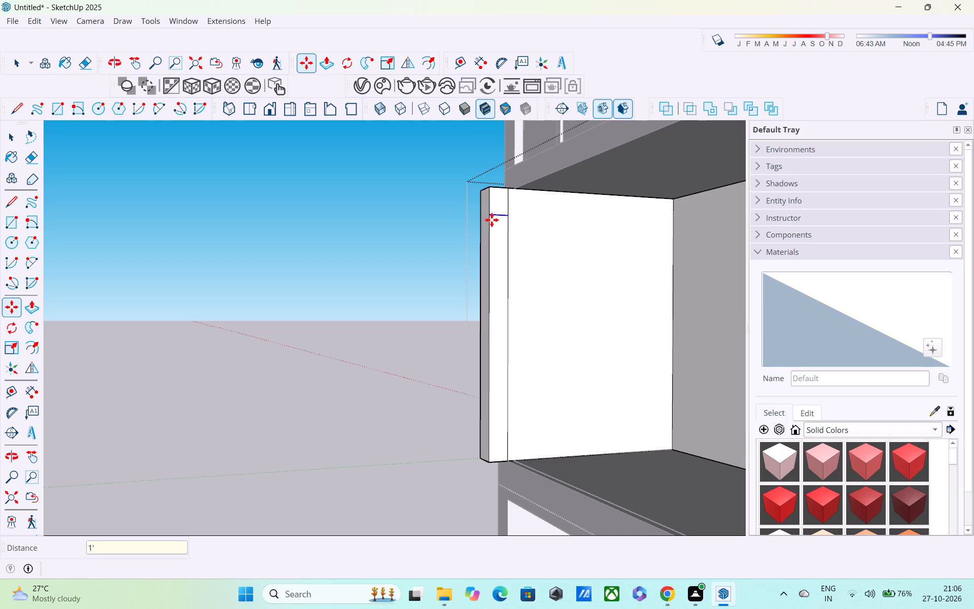
Extrude the small 9" by 1' face at the side wall's top across the opening to the end corner of the tower's projecting horizontal band.
{"action": "key", "text": "p"}
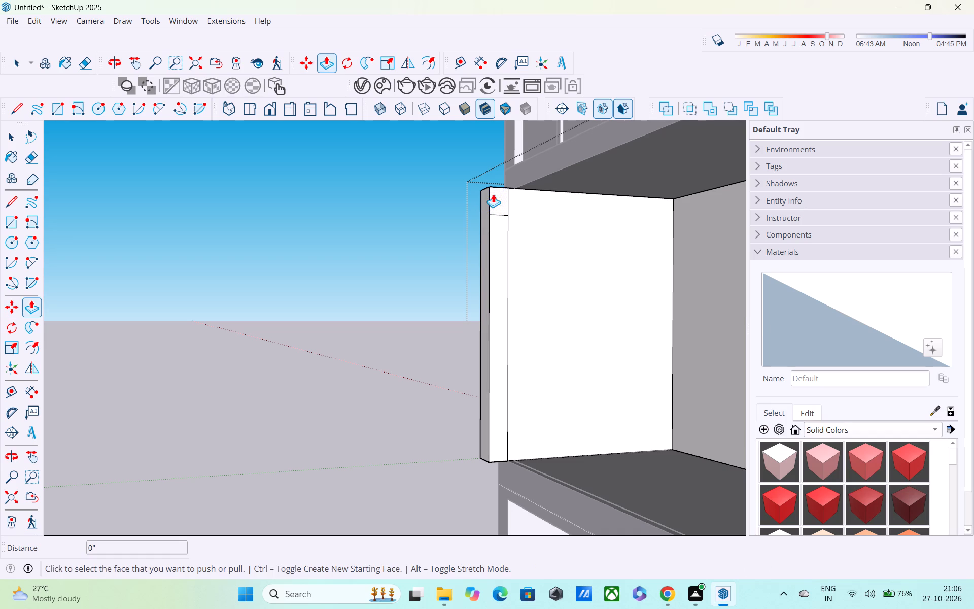
{"action": "left_click", "coordinate": [499, 196]}
{"action": "scroll", "coordinate": [580, 227], "scroll_direction": "down", "scroll_amount": 4}
{"action": "middle_click_drag", "start_coordinate": [582, 225], "coordinate": [584, 225]}
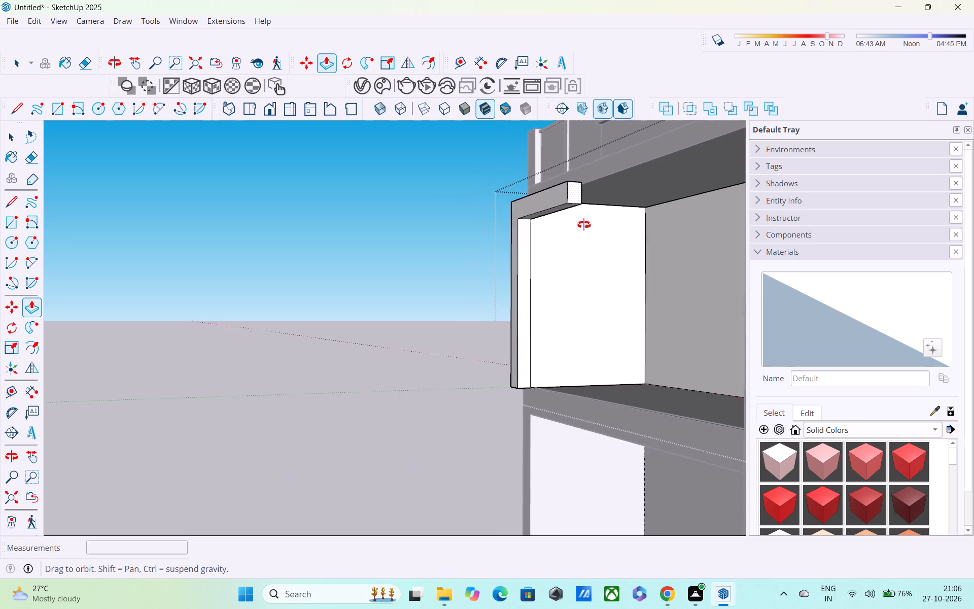
{"action": "middle_click_drag", "start_coordinate": [584, 225], "coordinate": [808, 300]}
{"action": "middle_click_drag", "start_coordinate": [710, 263], "coordinate": [689, 261]}
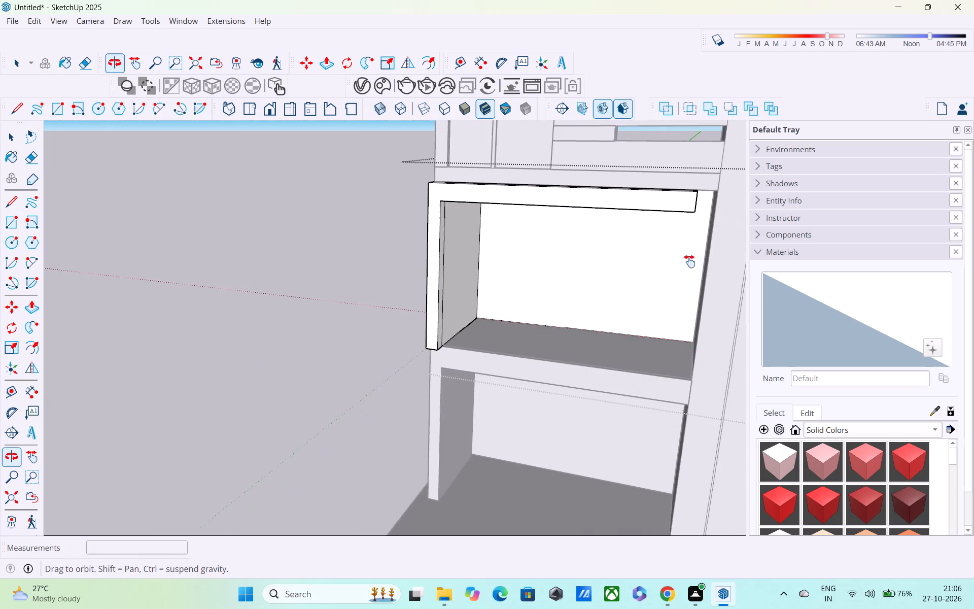
{"action": "middle_click_drag", "start_coordinate": [689, 261], "coordinate": [566, 261]}
{"action": "middle_click_drag", "start_coordinate": [563, 261], "coordinate": [798, 262]}
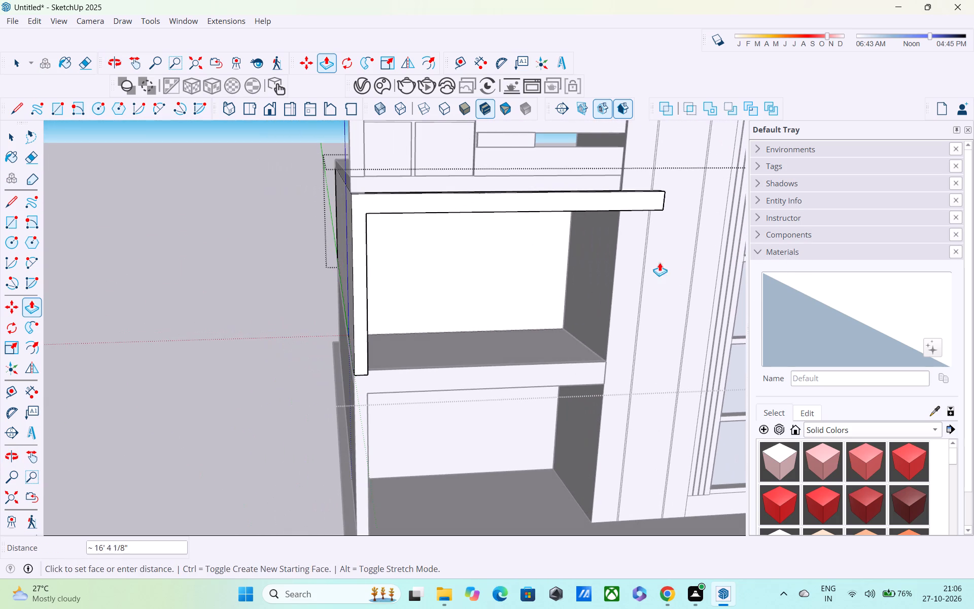
{"action": "middle_click_drag", "start_coordinate": [543, 242], "coordinate": [509, 266]}
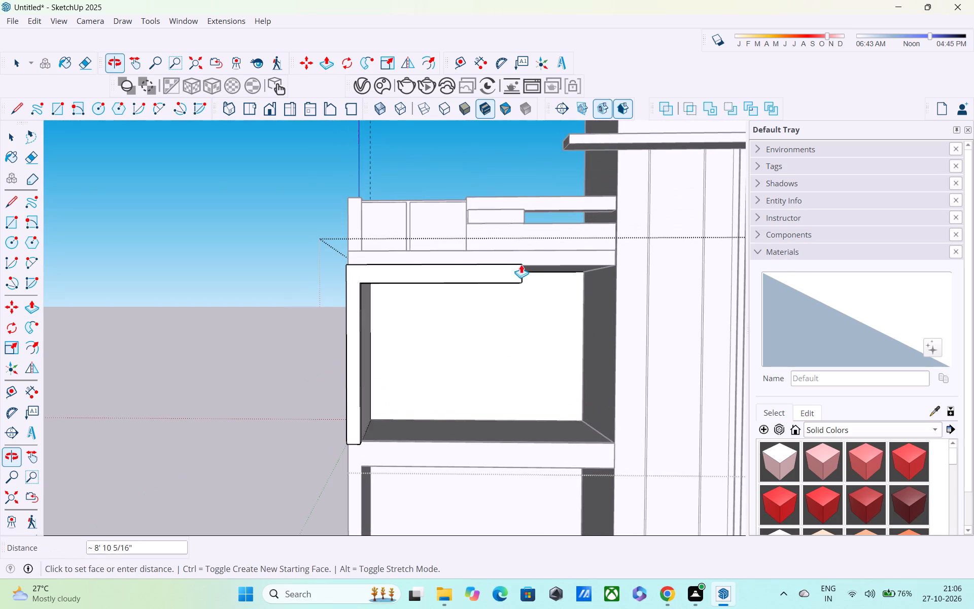
{"action": "left_click", "coordinate": [570, 138]}
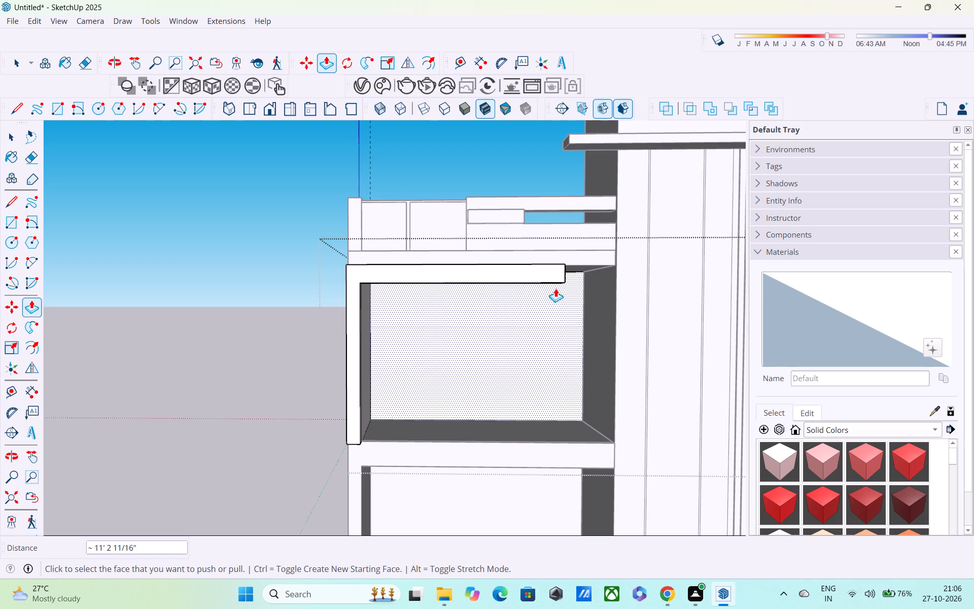
Extrude the underside of the new top beam downward by about 5 5/8" and leave the upper-storey group.
{"action": "middle_click_drag", "start_coordinate": [562, 273], "coordinate": [564, 182]}
{"action": "scroll", "coordinate": [568, 256], "scroll_direction": "up", "scroll_amount": 5}
{"action": "middle_click_drag", "start_coordinate": [547, 296], "coordinate": [521, 211]}
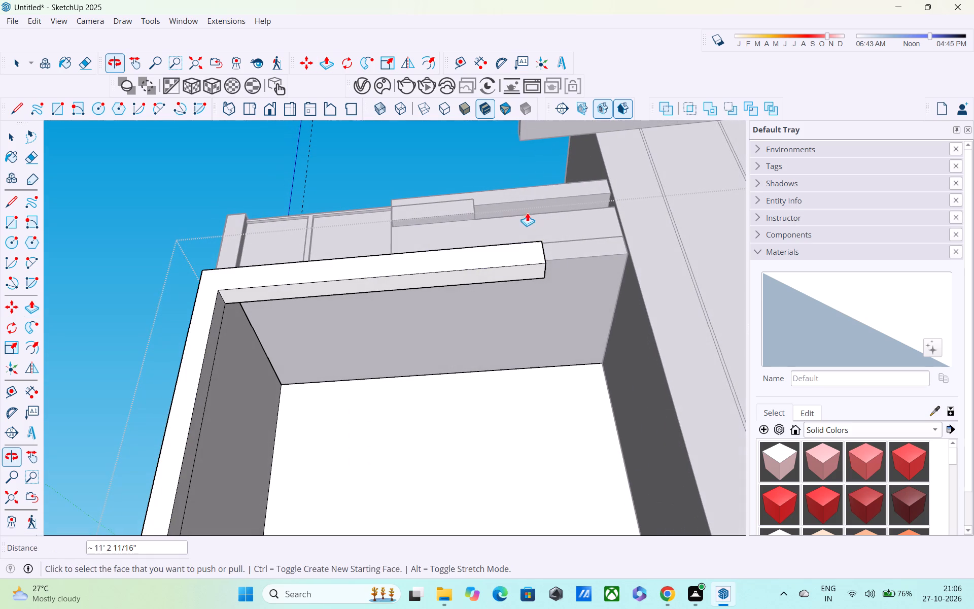
{"action": "key", "text": "space"}
{"action": "scroll", "coordinate": [497, 238], "scroll_direction": "down", "scroll_amount": 2}
{"action": "middle_click_drag", "start_coordinate": [487, 250], "coordinate": [536, 391]}
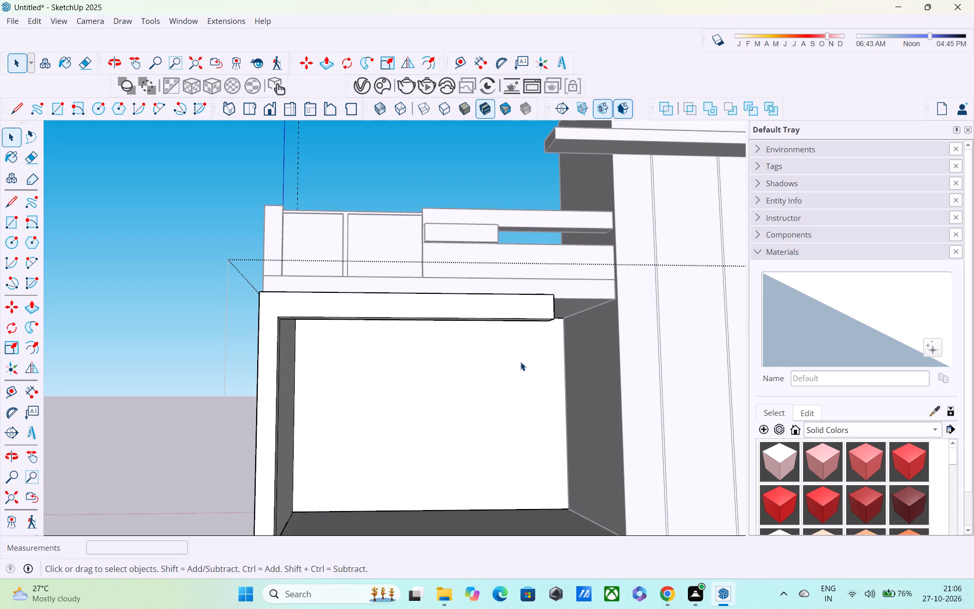
{"action": "middle_click_drag", "start_coordinate": [515, 356], "coordinate": [475, 229]}
{"action": "scroll", "coordinate": [464, 272], "scroll_direction": "up", "scroll_amount": 1}
{"action": "scroll", "coordinate": [464, 272], "scroll_direction": "down", "scroll_amount": 1}
{"action": "scroll", "coordinate": [464, 272], "scroll_direction": "up", "scroll_amount": 3}
{"action": "left_click", "coordinate": [452, 277]}
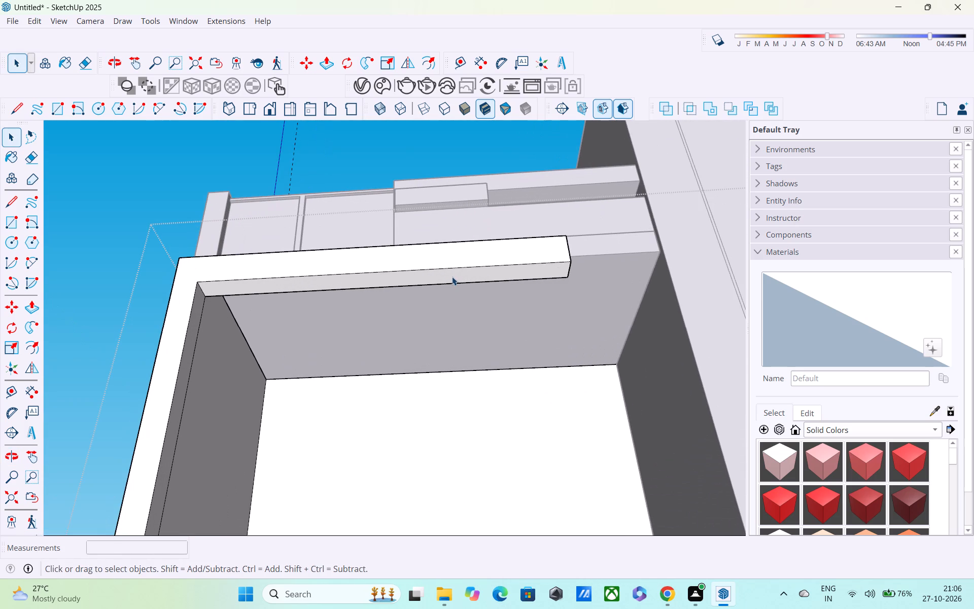
{"action": "key", "text": "p"}
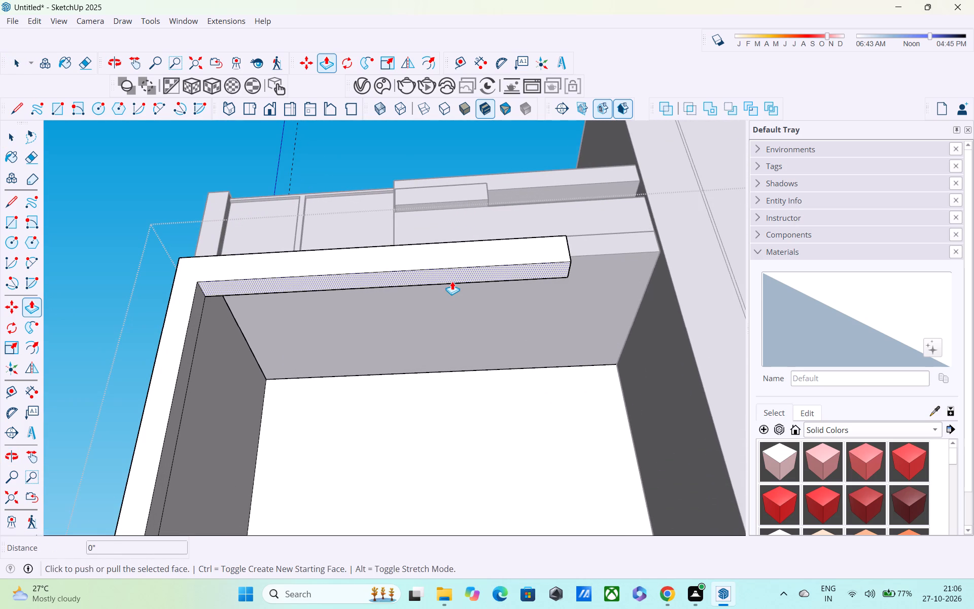
{"action": "left_click", "coordinate": [450, 276]}
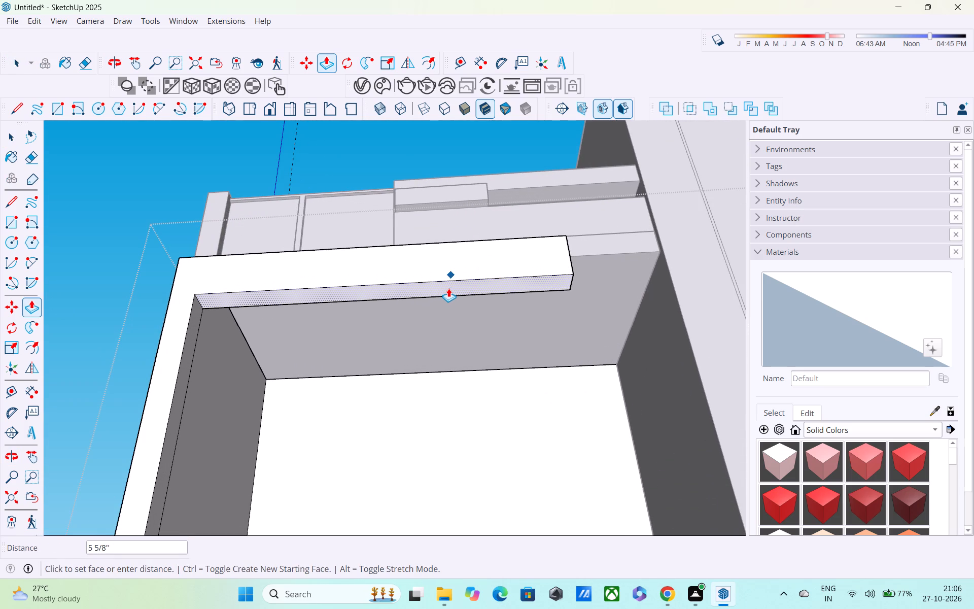
{"action": "left_click", "coordinate": [448, 288]}
{"action": "scroll", "coordinate": [450, 292], "scroll_direction": "down", "scroll_amount": 5}
{"action": "middle_click_drag", "start_coordinate": [453, 292], "coordinate": [459, 302]}
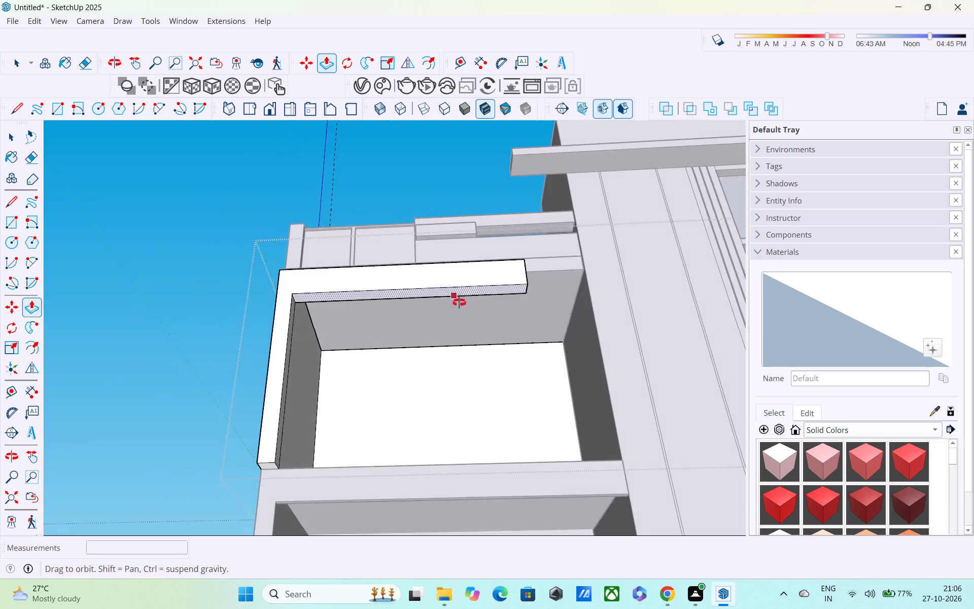
{"action": "middle_click_drag", "start_coordinate": [459, 302], "coordinate": [461, 393]}
{"action": "scroll", "coordinate": [461, 395], "scroll_direction": "up", "scroll_amount": 1}
{"action": "scroll", "coordinate": [457, 400], "scroll_direction": "down", "scroll_amount": 6}
{"action": "scroll", "coordinate": [457, 400], "scroll_direction": "up", "scroll_amount": 1}
{"action": "key", "text": "space"}
{"action": "left_click", "coordinate": [208, 376]}
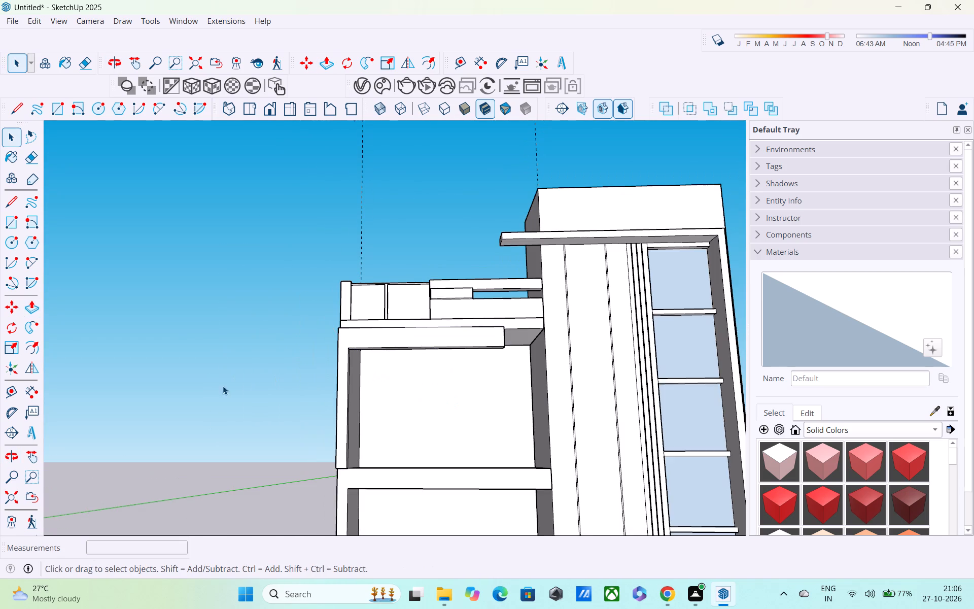
Reopen the upper-storey group and copy the short end edge of the beam's underside 1' back along the beam.
{"action": "scroll", "coordinate": [459, 329], "scroll_direction": "up", "scroll_amount": 5}
{"action": "middle_click_drag", "start_coordinate": [467, 358], "coordinate": [441, 287]}
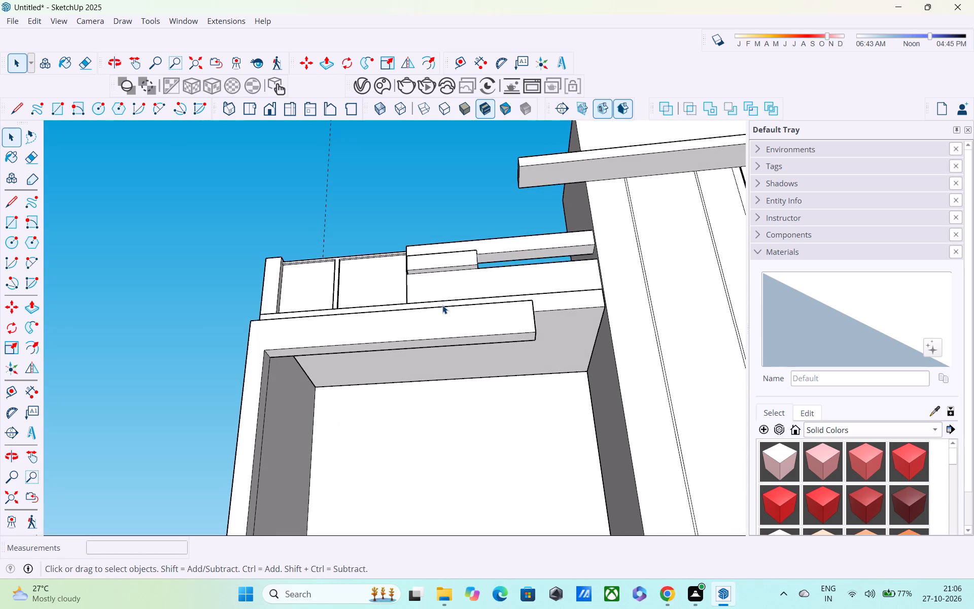
{"action": "scroll", "coordinate": [543, 348], "scroll_direction": "up", "scroll_amount": 2}
{"action": "middle_click_drag", "start_coordinate": [475, 290], "coordinate": [468, 280]}
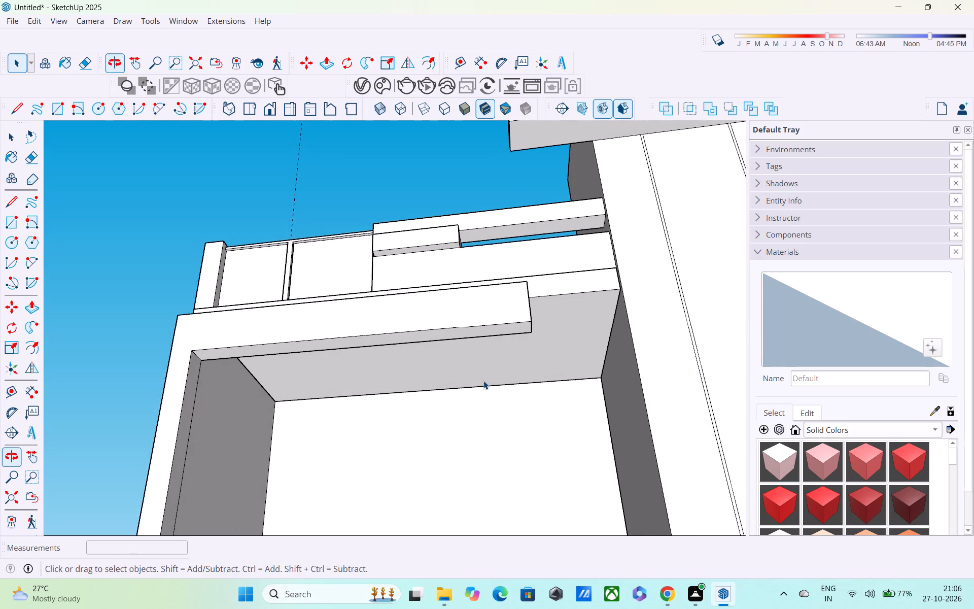
{"action": "middle_click_drag", "start_coordinate": [485, 385], "coordinate": [502, 281]}
{"action": "middle_click_drag", "start_coordinate": [517, 241], "coordinate": [504, 363]}
{"action": "middle_click_drag", "start_coordinate": [509, 337], "coordinate": [504, 294]}
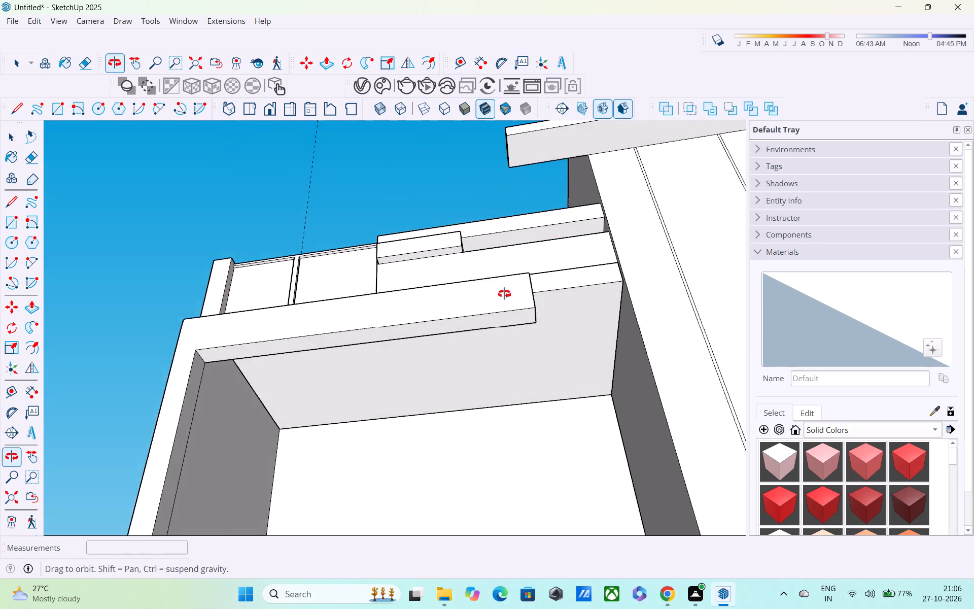
{"action": "middle_click_drag", "start_coordinate": [504, 294], "coordinate": [507, 236]}
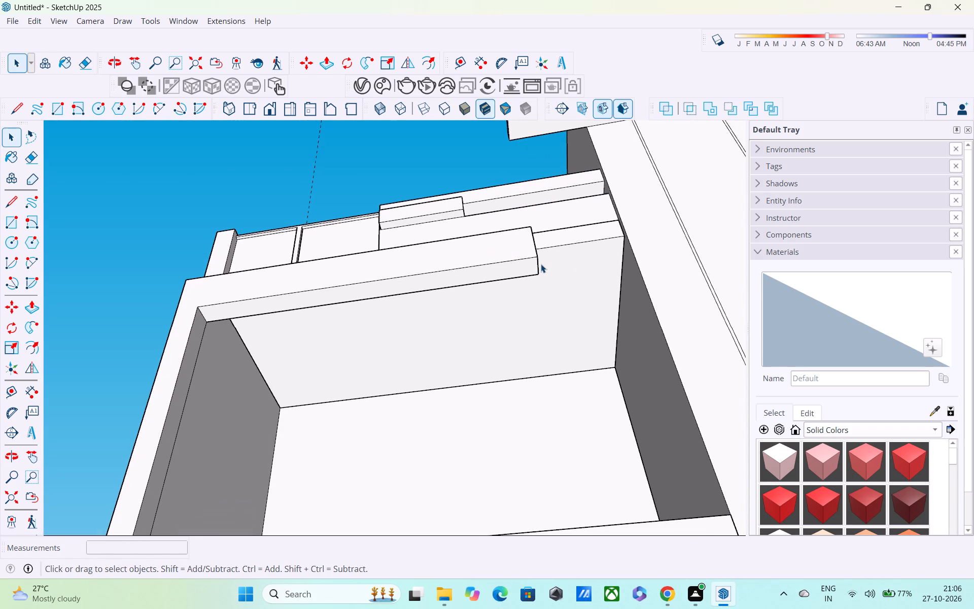
{"action": "left_click", "coordinate": [540, 267]}
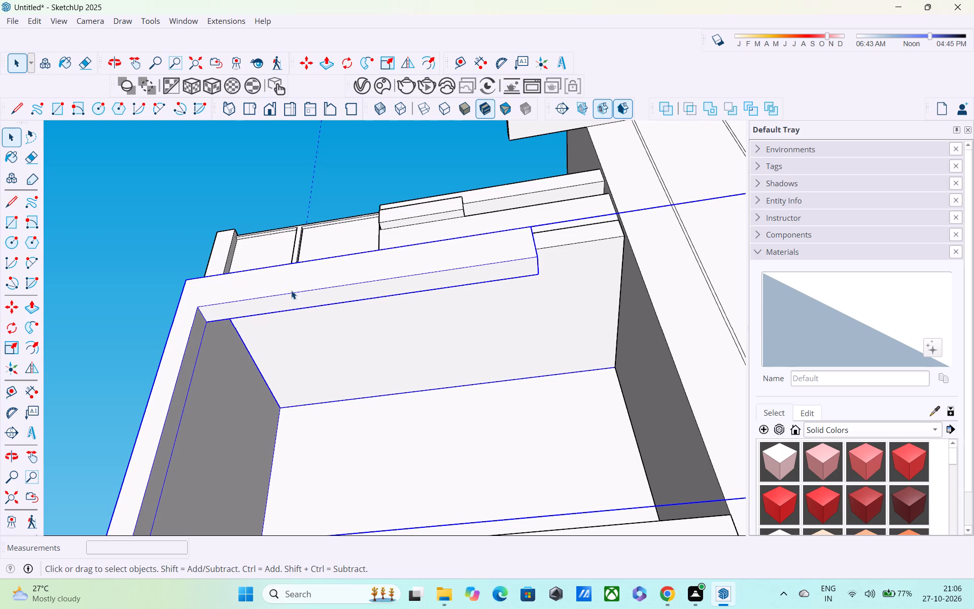
{"action": "double_click", "coordinate": [301, 297]}
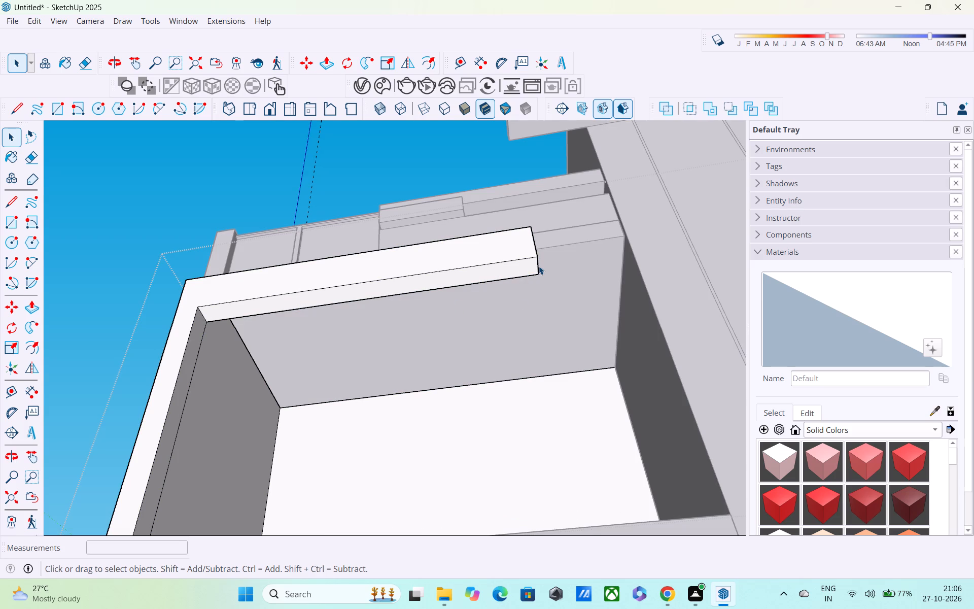
{"action": "left_click", "coordinate": [539, 265]}
{"action": "key", "text": "m"}
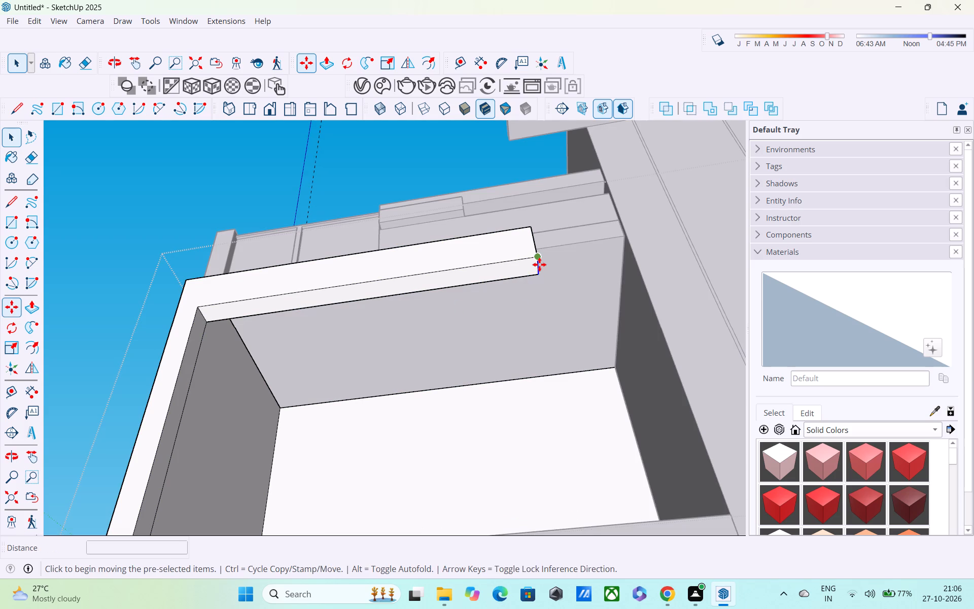
{"action": "left_click", "coordinate": [539, 275]}
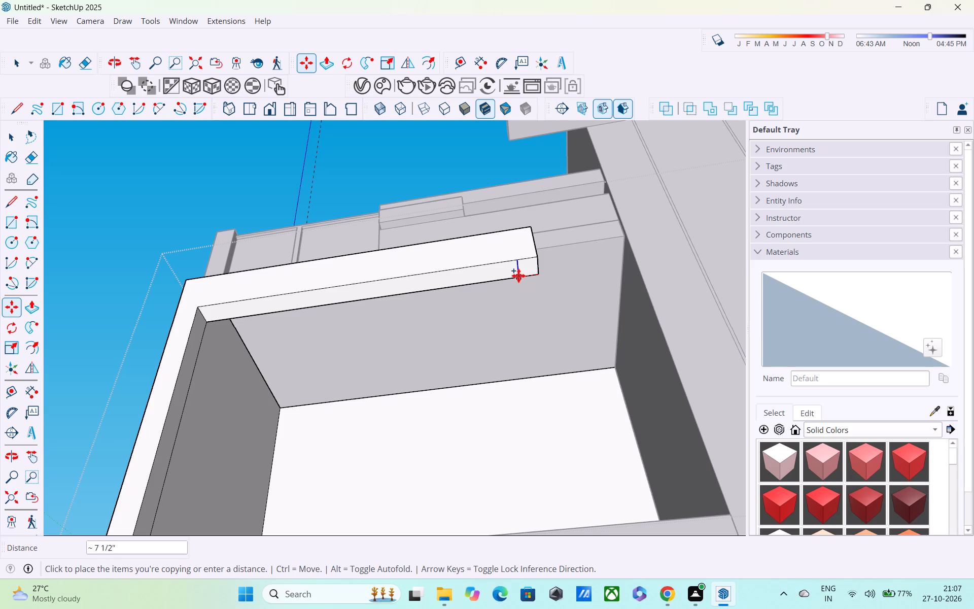
{"action": "left_click", "coordinate": [511, 275]}
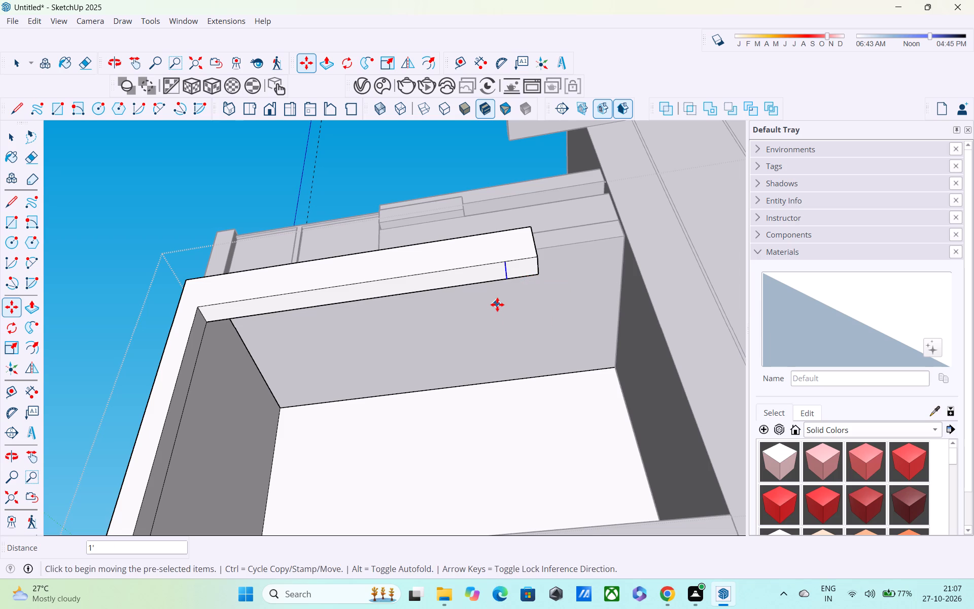
Extrude the 1' end segment of the beam's underside down to the level of the side wall's bottom edge.
{"action": "key", "text": "p"}
{"action": "left_click", "coordinate": [511, 270]}
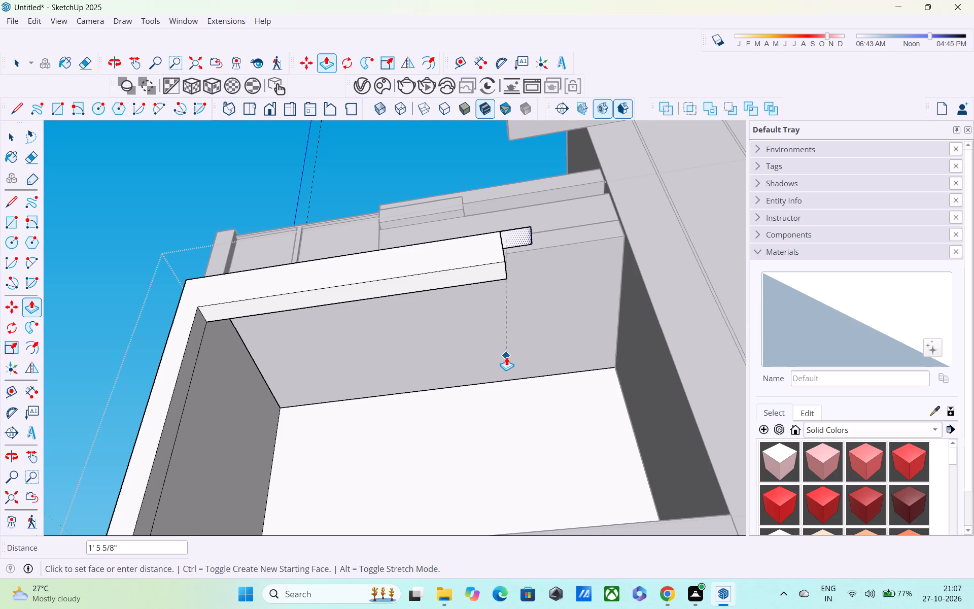
{"action": "key", "text": "Escape"}
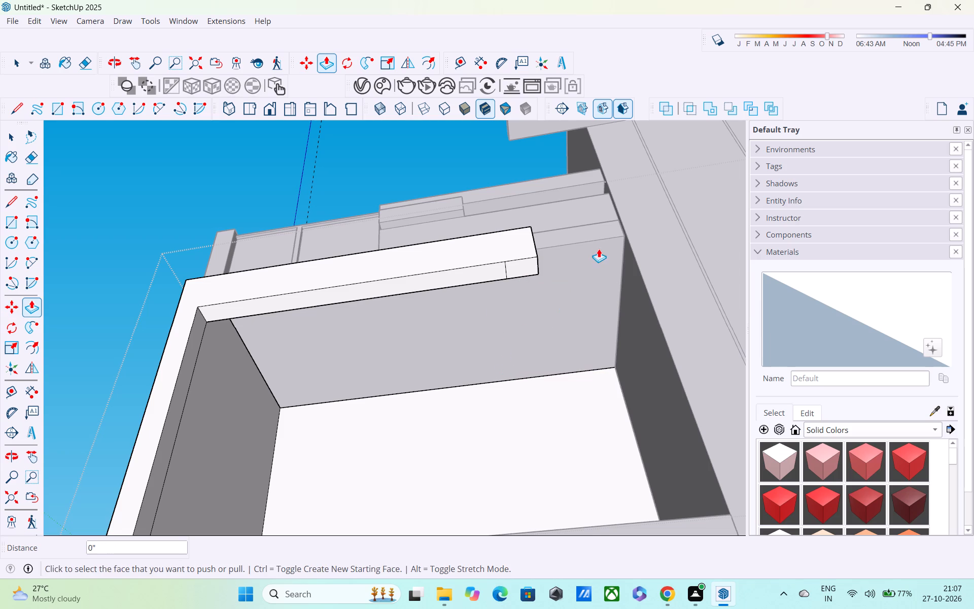
{"action": "left_click", "coordinate": [527, 268]}
{"action": "scroll", "coordinate": [519, 349], "scroll_direction": "down", "scroll_amount": 4}
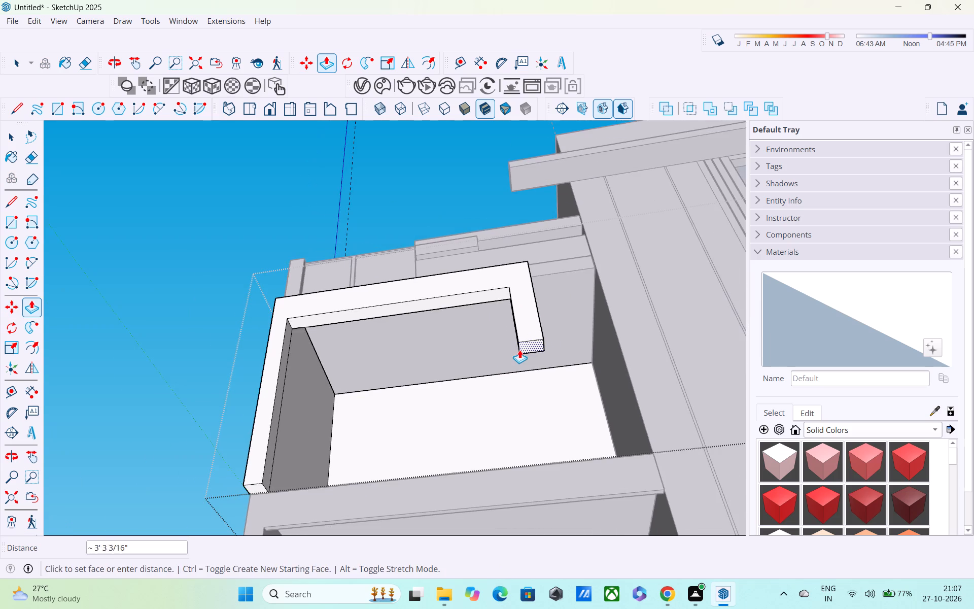
{"action": "middle_click_drag", "start_coordinate": [519, 350], "coordinate": [512, 274], "text": "shift"}
{"action": "middle_click_drag", "start_coordinate": [512, 293], "coordinate": [570, 355]}
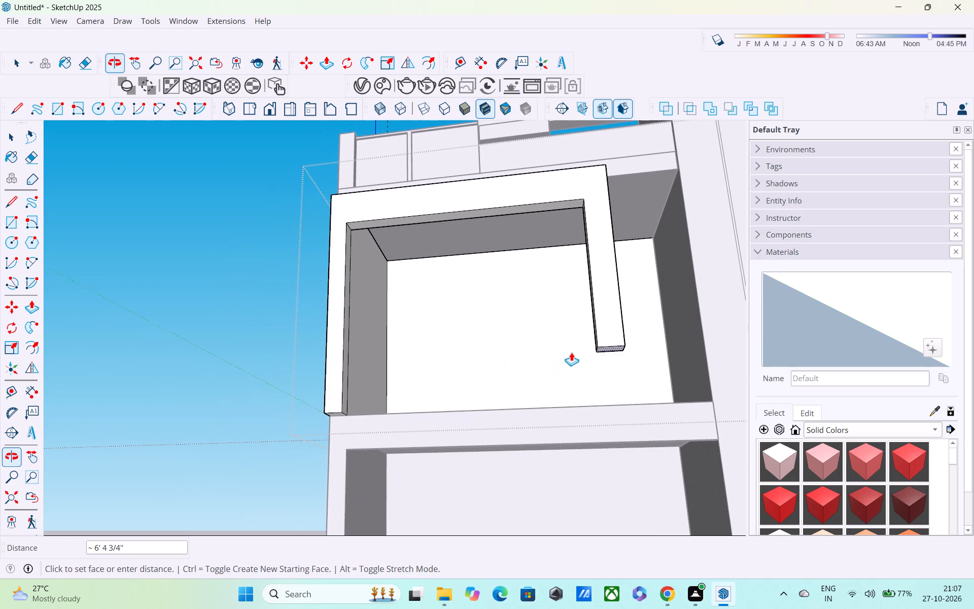
{"action": "scroll", "coordinate": [579, 378], "scroll_direction": "down", "scroll_amount": 1}
{"action": "middle_click_drag", "start_coordinate": [563, 397], "coordinate": [542, 425]}
{"action": "middle_click_drag", "start_coordinate": [552, 414], "coordinate": [507, 428]}
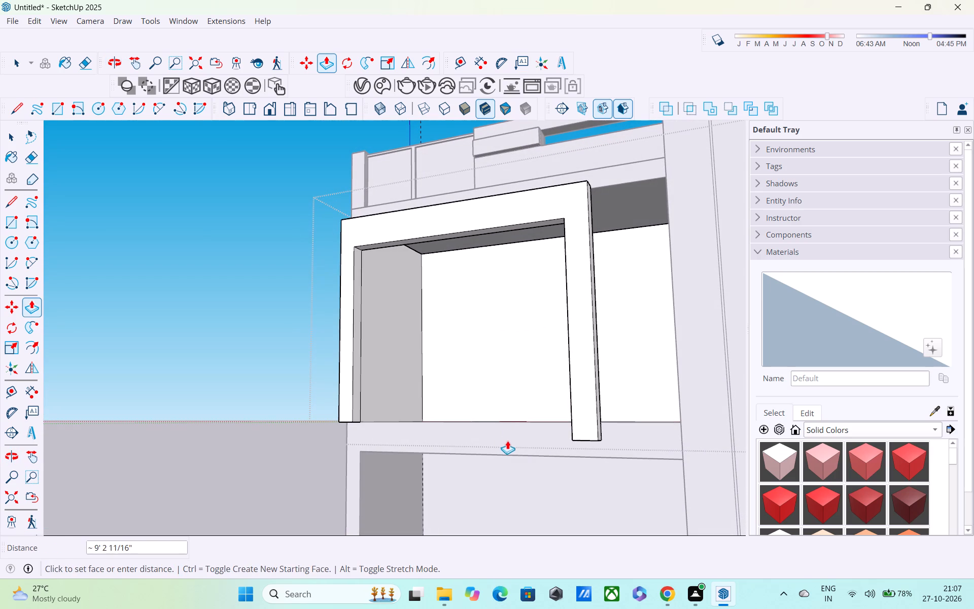
{"action": "left_click", "coordinate": [352, 427]}
Extrude the bottom face of the frame's new vertical post down by 9".
{"action": "middle_click_drag", "start_coordinate": [596, 380], "coordinate": [623, 299]}
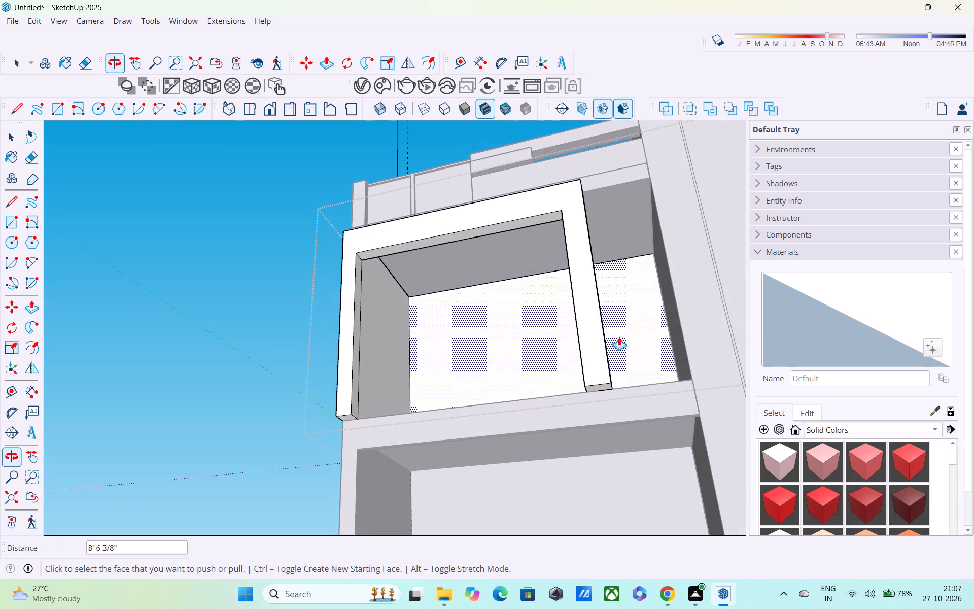
{"action": "scroll", "coordinate": [604, 377], "scroll_direction": "up", "scroll_amount": 4}
{"action": "left_click", "coordinate": [596, 393]}
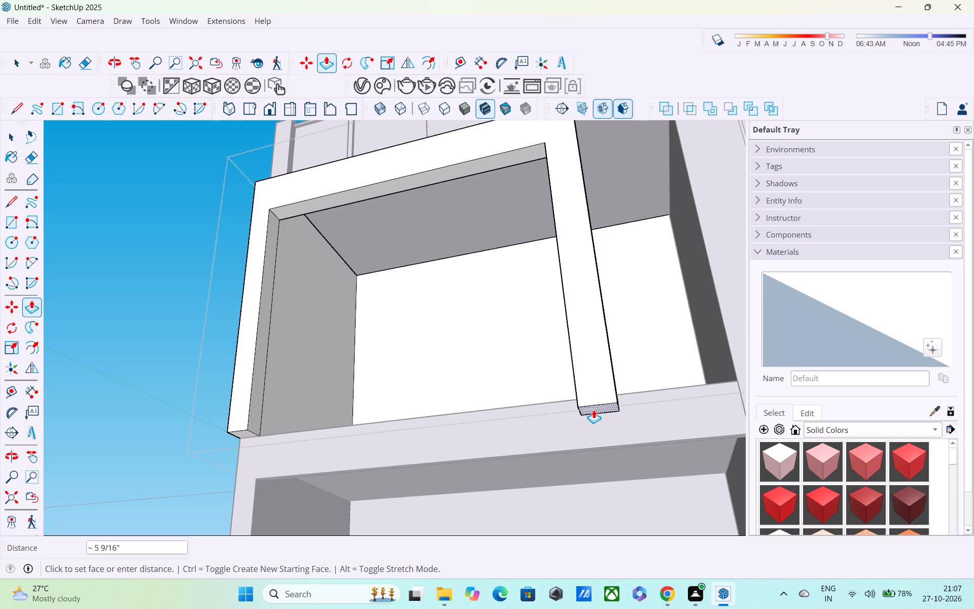
{"action": "key", "text": "Escape"}
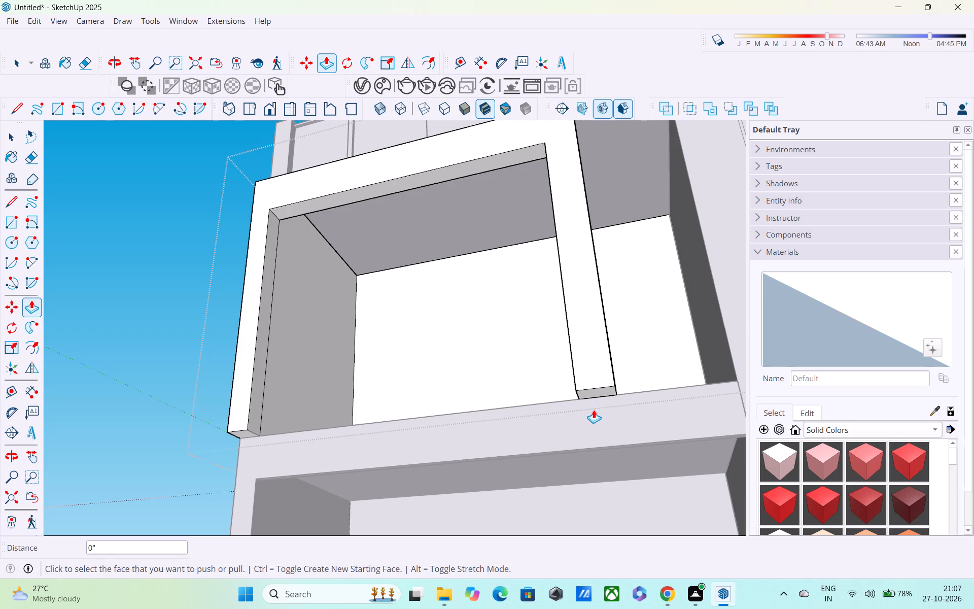
{"action": "left_click", "coordinate": [595, 392]}
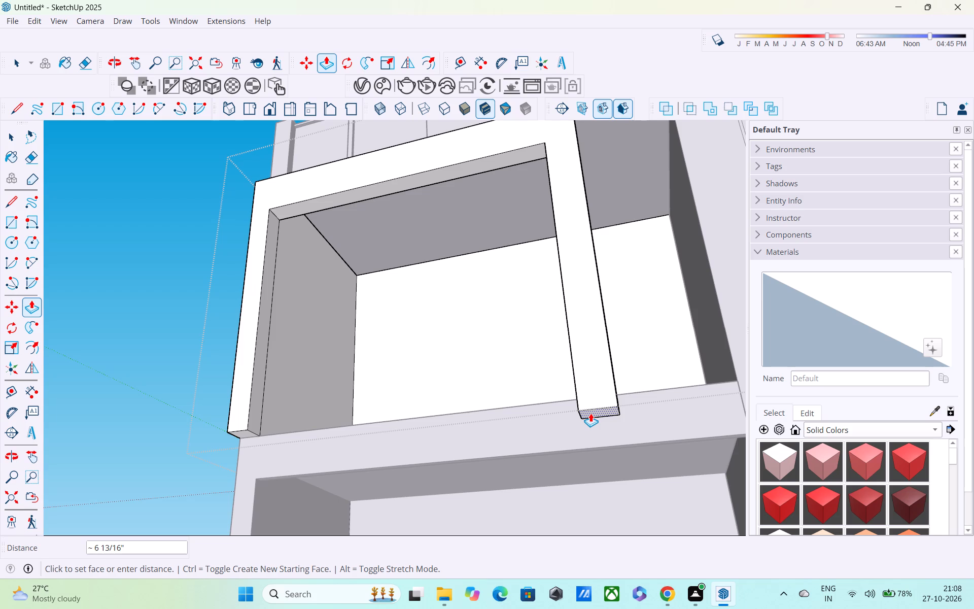
{"action": "key", "text": "9"}
{"action": "key", "text": "shift+Return"}
{"action": "key", "text": "shift+quotedbl"}
{"action": "key", "text": "Return"}
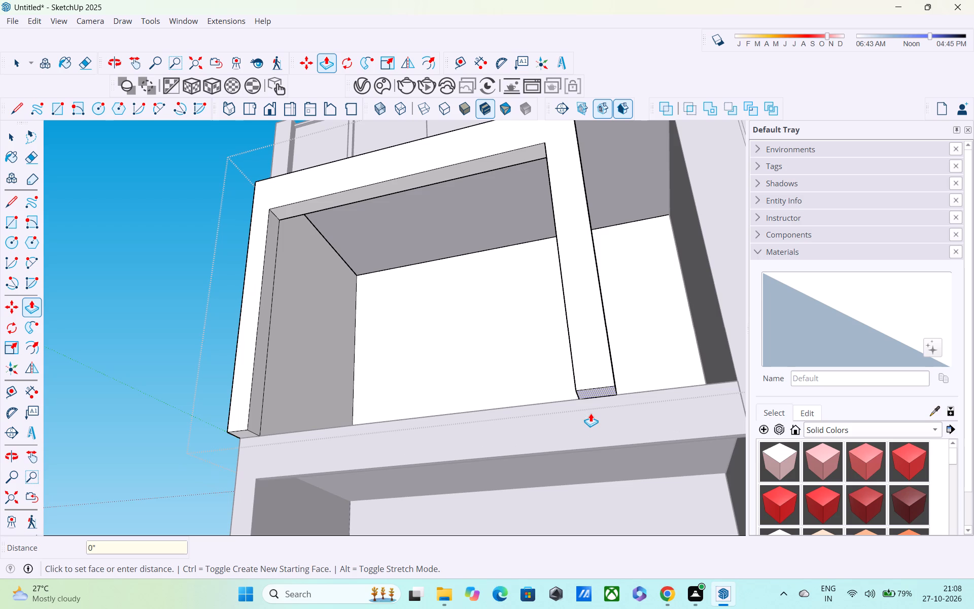
{"action": "type", "text": "9\""}
{"action": "key", "text": "Return"}
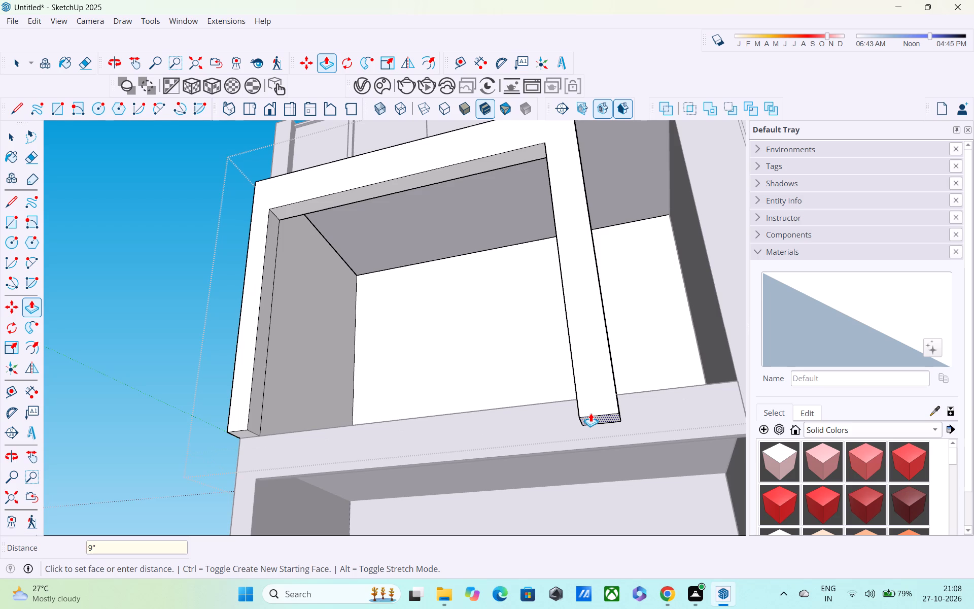
{"action": "scroll", "coordinate": [584, 398], "scroll_direction": "down", "scroll_amount": 2}
{"action": "middle_click_drag", "start_coordinate": [592, 407], "coordinate": [814, 480]}
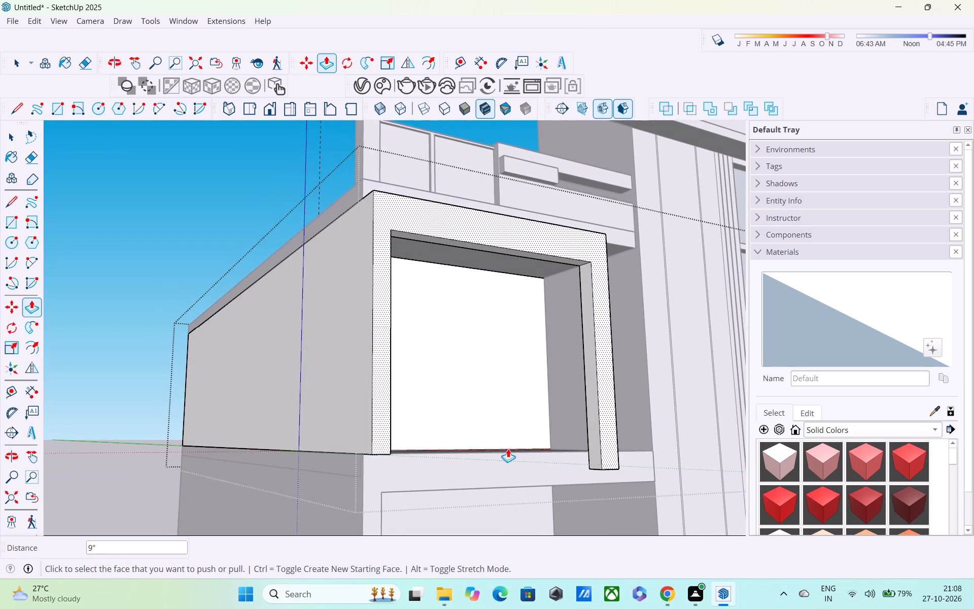
Set the downward extrusion of the frame's new vertical post to 6".
{"action": "middle_click_drag", "start_coordinate": [540, 477], "coordinate": [632, 498]}
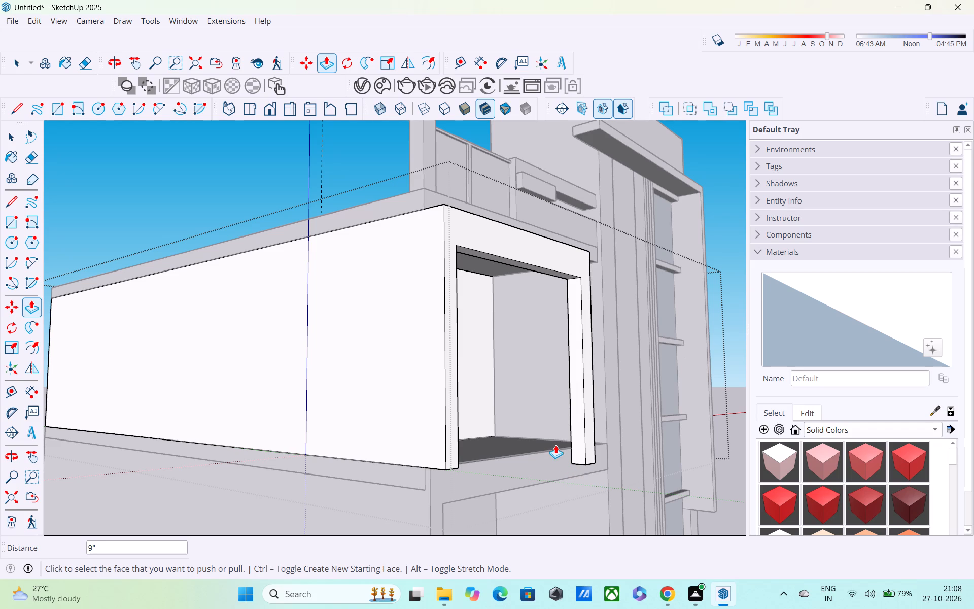
{"action": "key", "text": "BackSpace"}
{"action": "type", "text": "6\""}
{"action": "key", "text": "Return"}
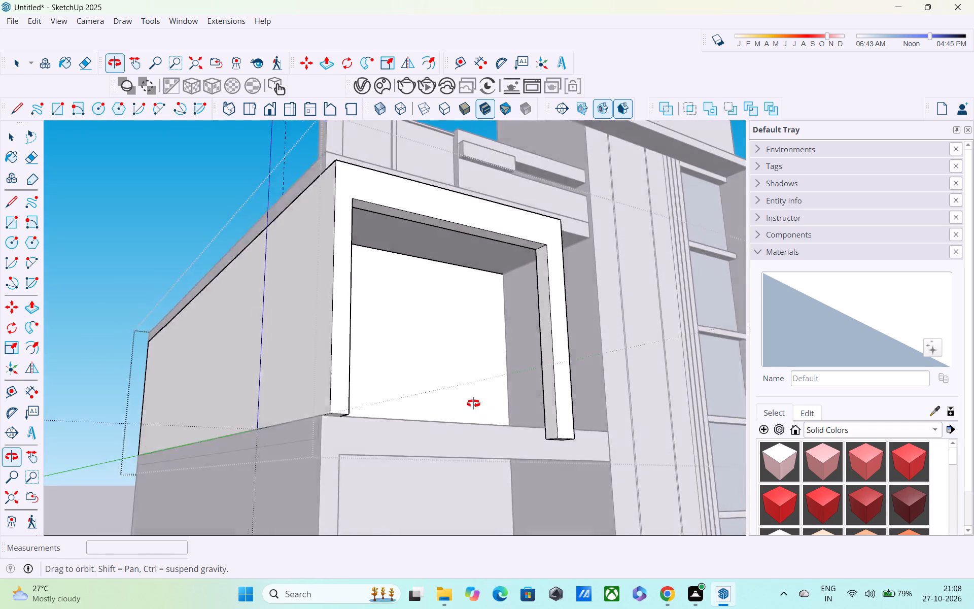
Draw a line across the inner face of the new vertical post, about 6 1/8" above its bottom edge.
{"action": "scroll", "coordinate": [629, 480], "scroll_direction": "up", "scroll_amount": 4}
{"action": "middle_click_drag", "start_coordinate": [618, 479], "coordinate": [632, 579]}
{"action": "middle_click_drag", "start_coordinate": [521, 451], "coordinate": [544, 458]}
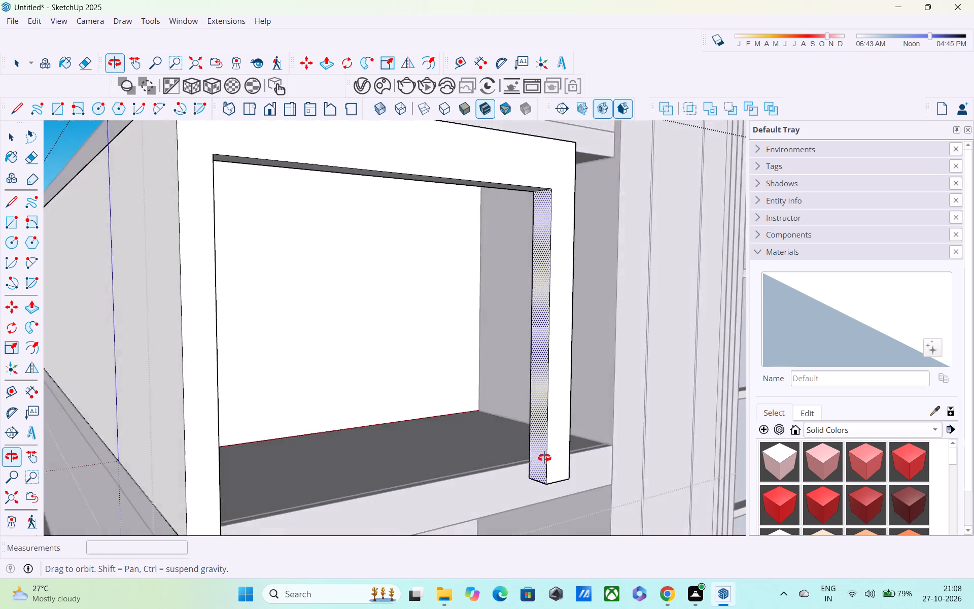
{"action": "middle_click_drag", "start_coordinate": [544, 458], "coordinate": [601, 412]}
{"action": "key", "text": "l"}
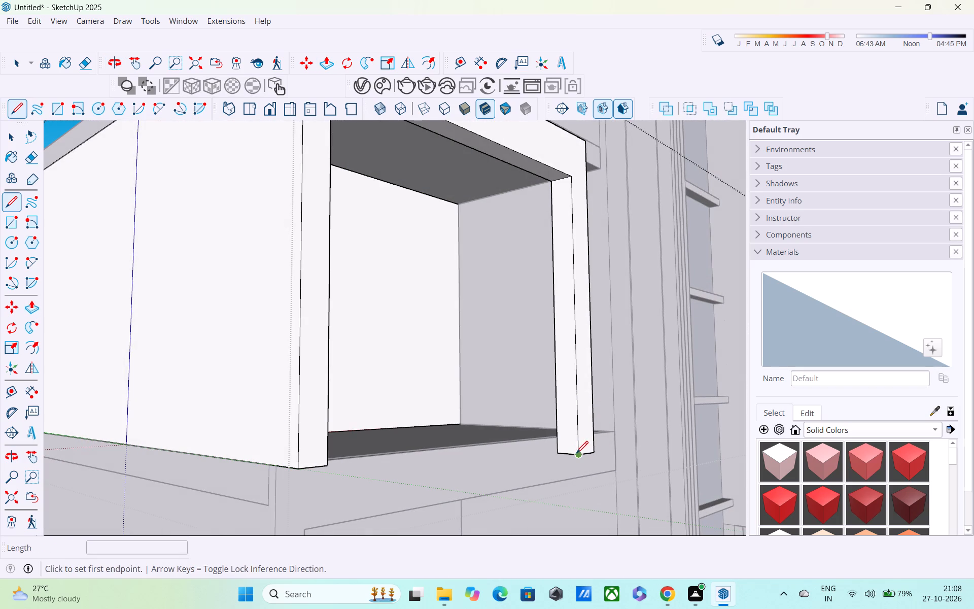
{"action": "left_click", "coordinate": [576, 457]}
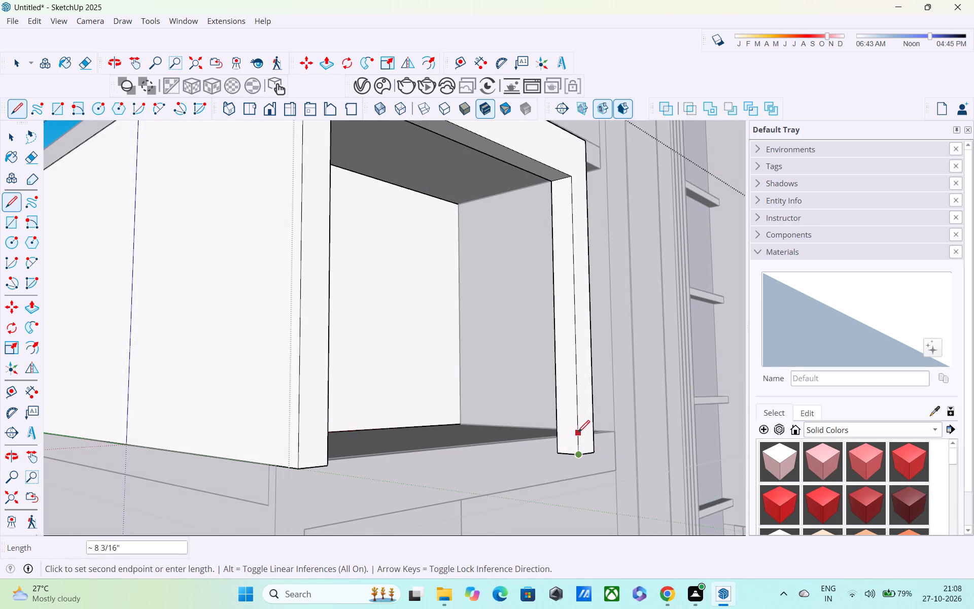
{"action": "scroll", "coordinate": [581, 440], "scroll_direction": "up", "scroll_amount": 3}
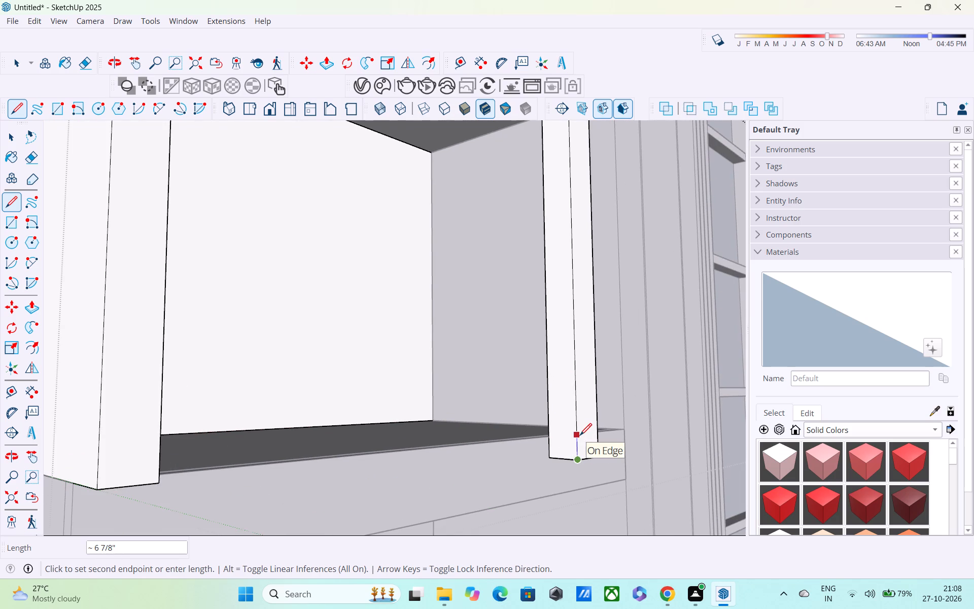
{"action": "left_click", "coordinate": [577, 439]}
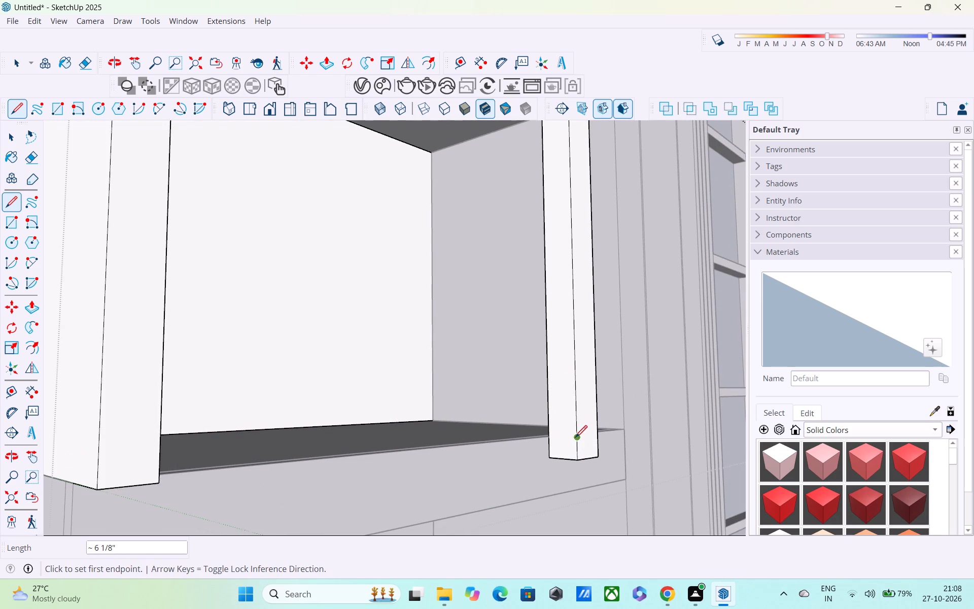
{"action": "left_click", "coordinate": [549, 438]}
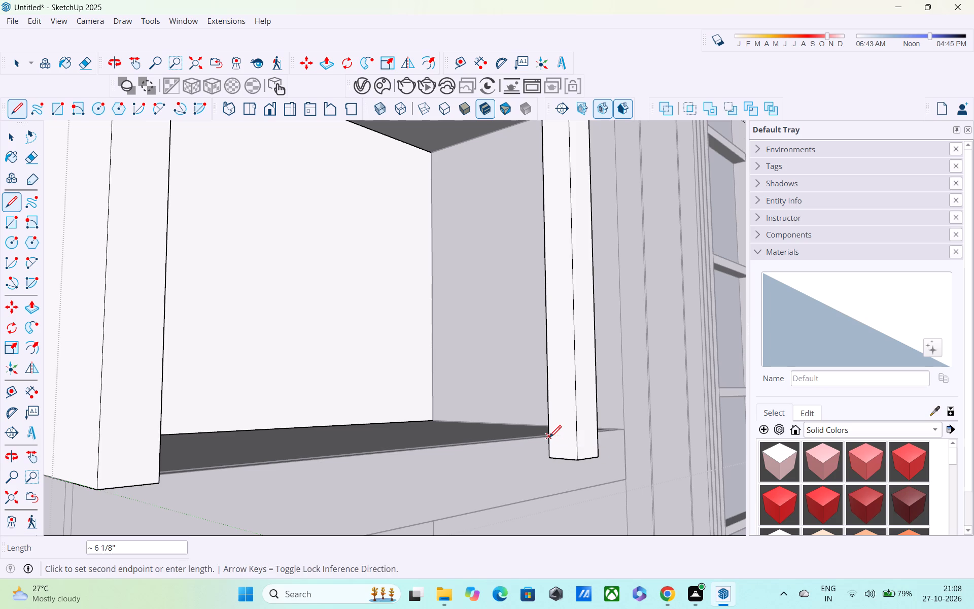
{"action": "left_click", "coordinate": [577, 438]}
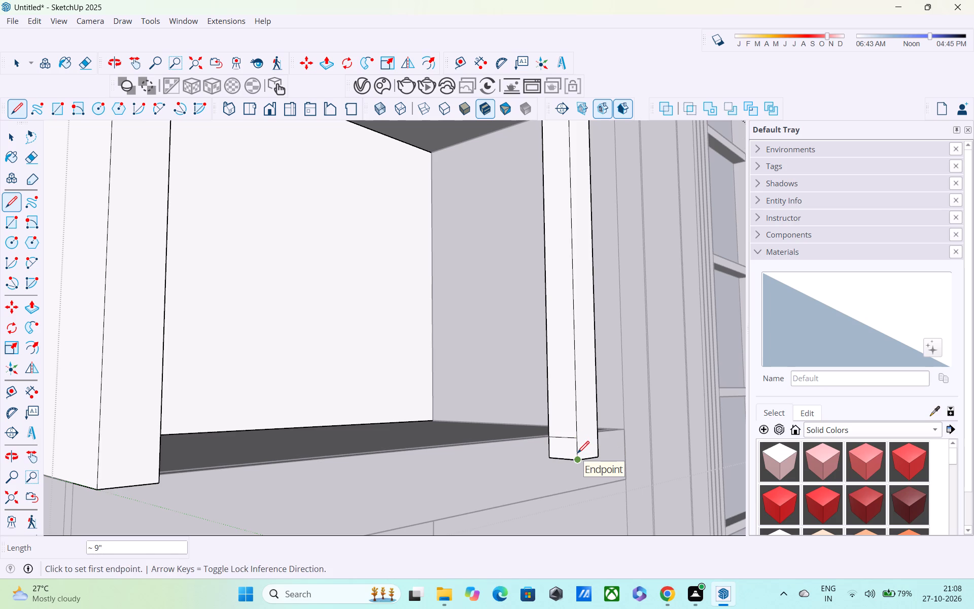
Extrude the post's lower inner segment about 10' 2 11/16" across the opening to the side wall as a bottom beam.
{"action": "key", "text": "p"}
{"action": "left_click", "coordinate": [566, 443]}
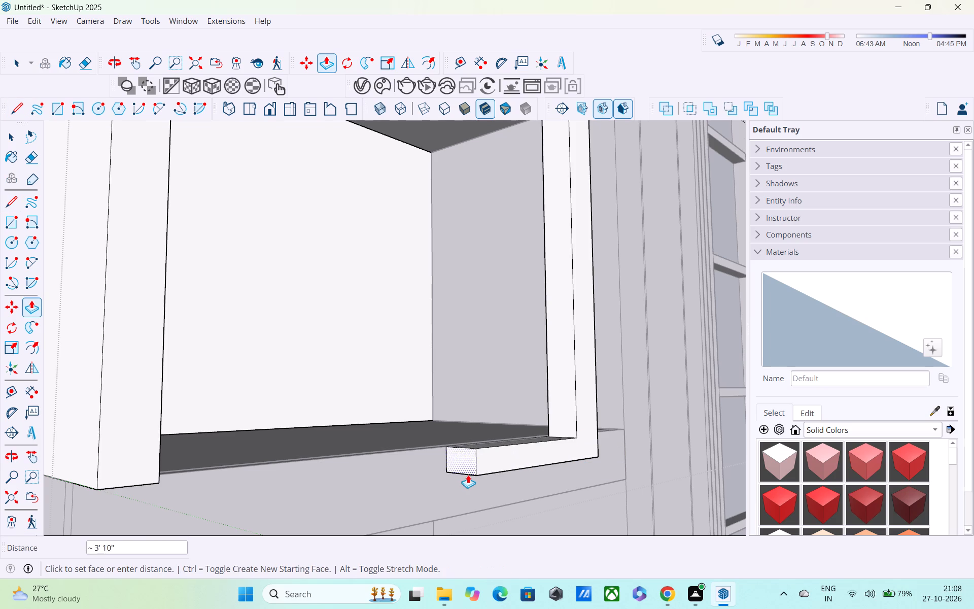
{"action": "scroll", "coordinate": [468, 475], "scroll_direction": "down", "scroll_amount": 4}
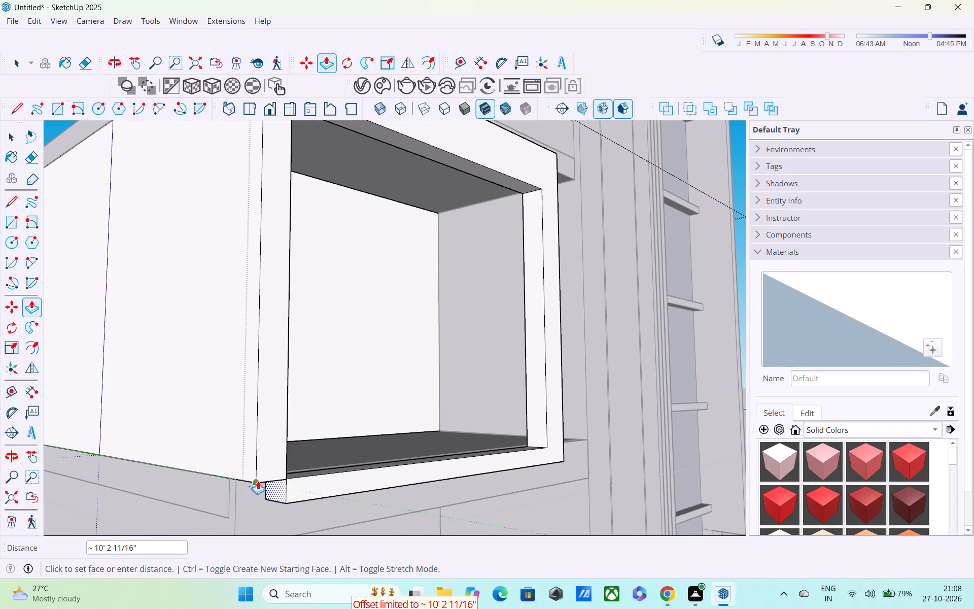
{"action": "left_click", "coordinate": [258, 481]}
Extrude the end face of the bottom beam a further 9" to the side wall's outer corner.
{"action": "middle_click_drag", "start_coordinate": [277, 496], "coordinate": [270, 447]}
{"action": "scroll", "coordinate": [270, 422], "scroll_direction": "up", "scroll_amount": 2}
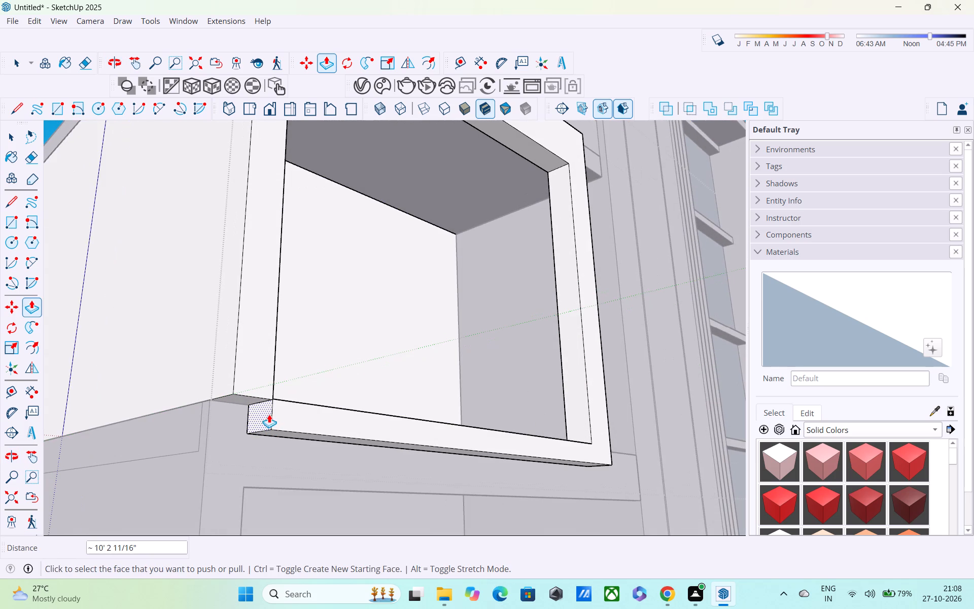
{"action": "left_click", "coordinate": [265, 412]}
{"action": "left_click", "coordinate": [237, 393]}
{"action": "scroll", "coordinate": [269, 435], "scroll_direction": "down", "scroll_amount": 1}
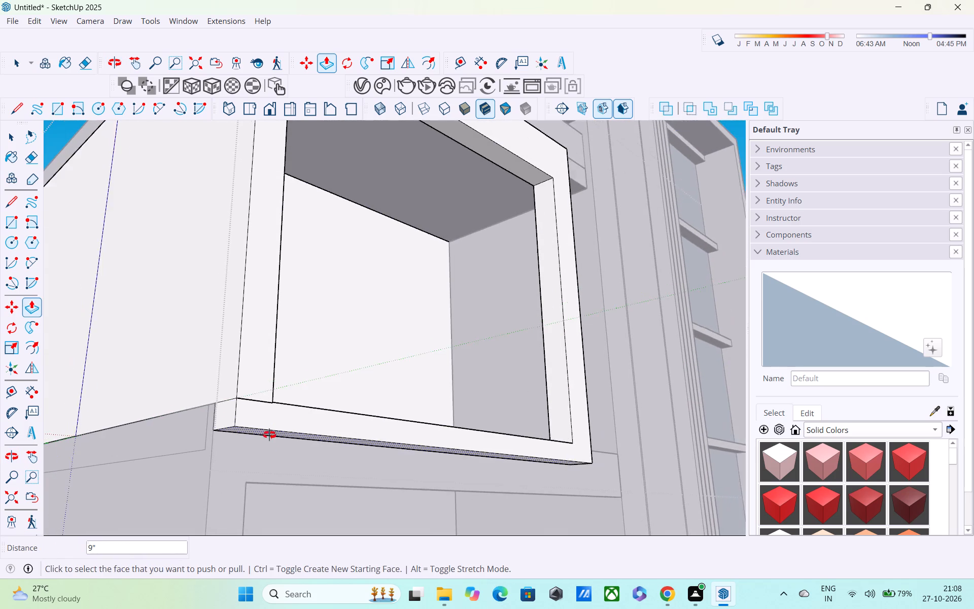
Examine the frame's bottom beam and its corner joint with the side wall and floor, and leave the upper-storey group.
{"action": "middle_click_drag", "start_coordinate": [269, 435], "coordinate": [137, 471]}
{"action": "scroll", "coordinate": [142, 450], "scroll_direction": "down", "scroll_amount": 6}
{"action": "middle_click_drag", "start_coordinate": [257, 451], "coordinate": [178, 528]}
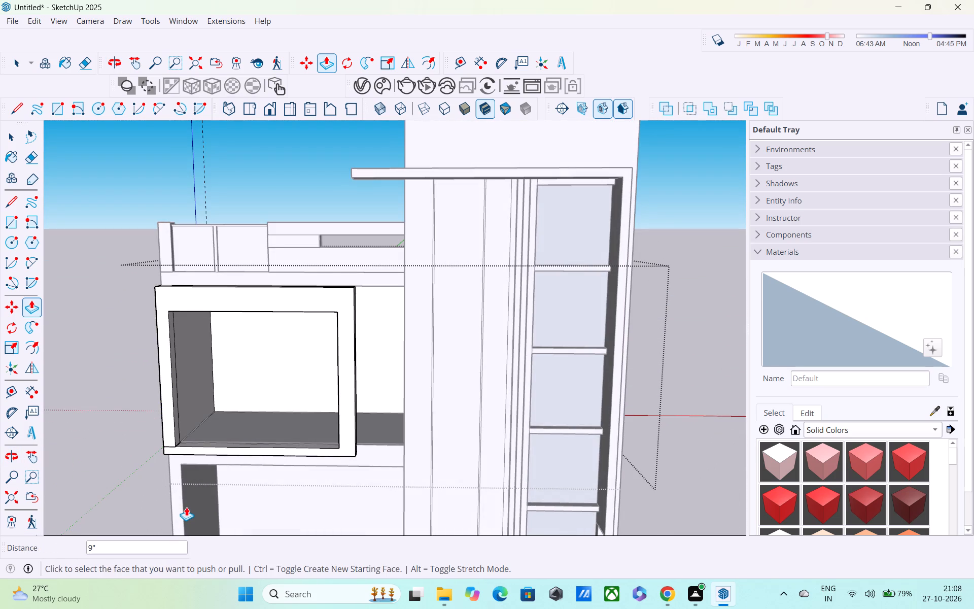
{"action": "scroll", "coordinate": [186, 507], "scroll_direction": "down", "scroll_amount": 2}
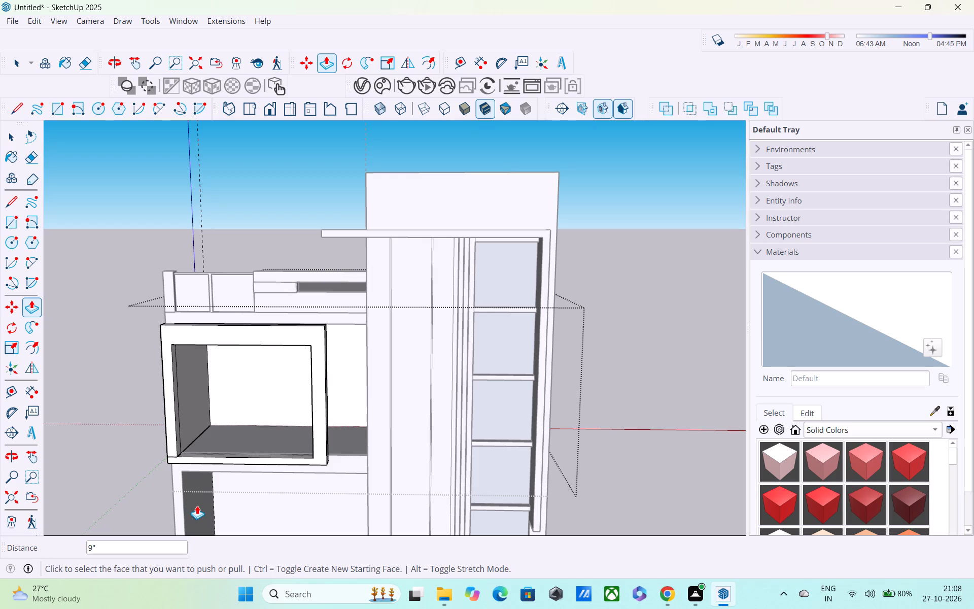
{"action": "scroll", "coordinate": [197, 505], "scroll_direction": "down", "scroll_amount": 2}
{"action": "middle_click_drag", "start_coordinate": [193, 499], "coordinate": [155, 437]}
{"action": "scroll", "coordinate": [216, 462], "scroll_direction": "up", "scroll_amount": 6}
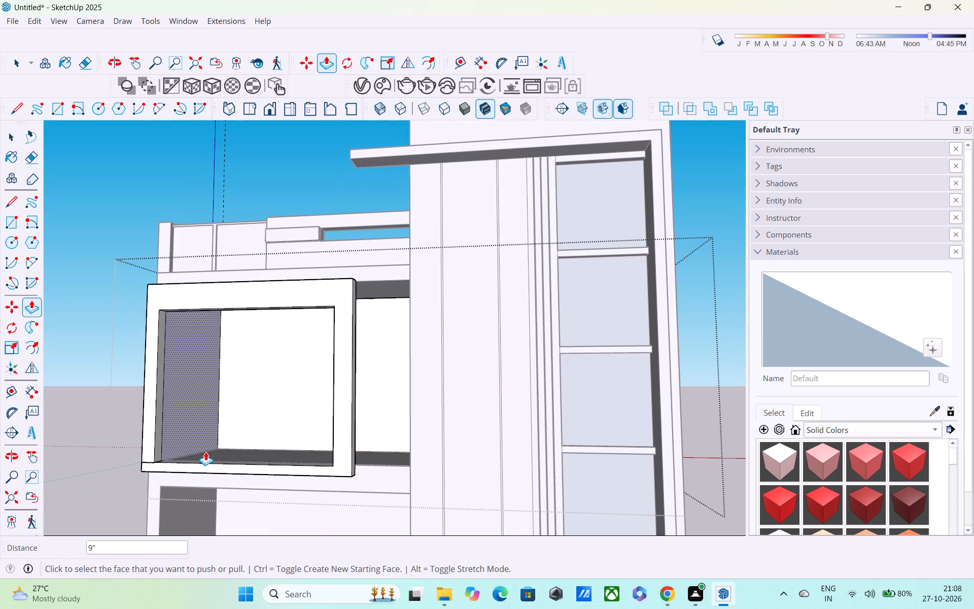
{"action": "middle_click_drag", "start_coordinate": [214, 454], "coordinate": [416, 364], "text": "shift"}
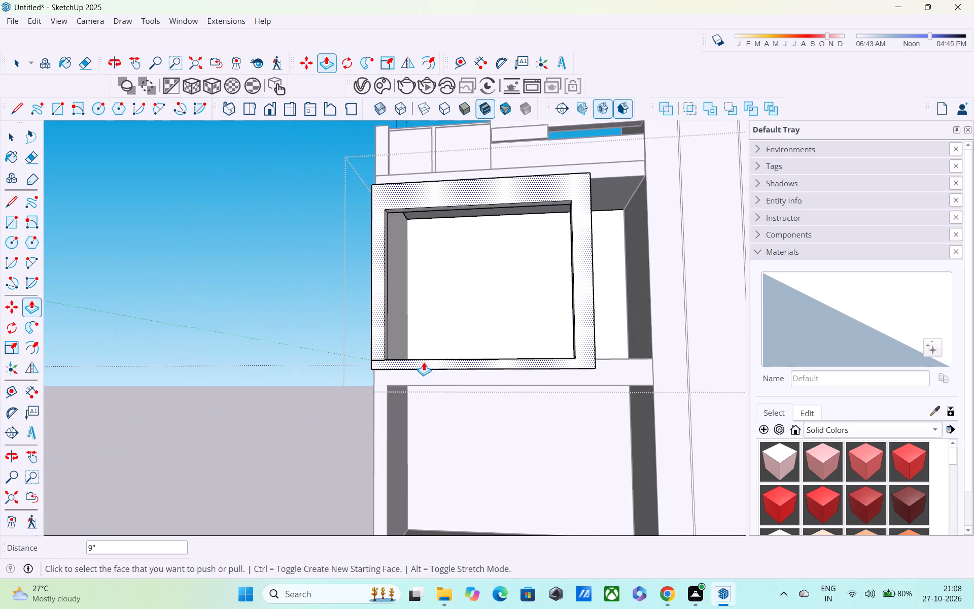
{"action": "middle_click_drag", "start_coordinate": [424, 363], "coordinate": [328, 435]}
{"action": "scroll", "coordinate": [365, 394], "scroll_direction": "up", "scroll_amount": 14}
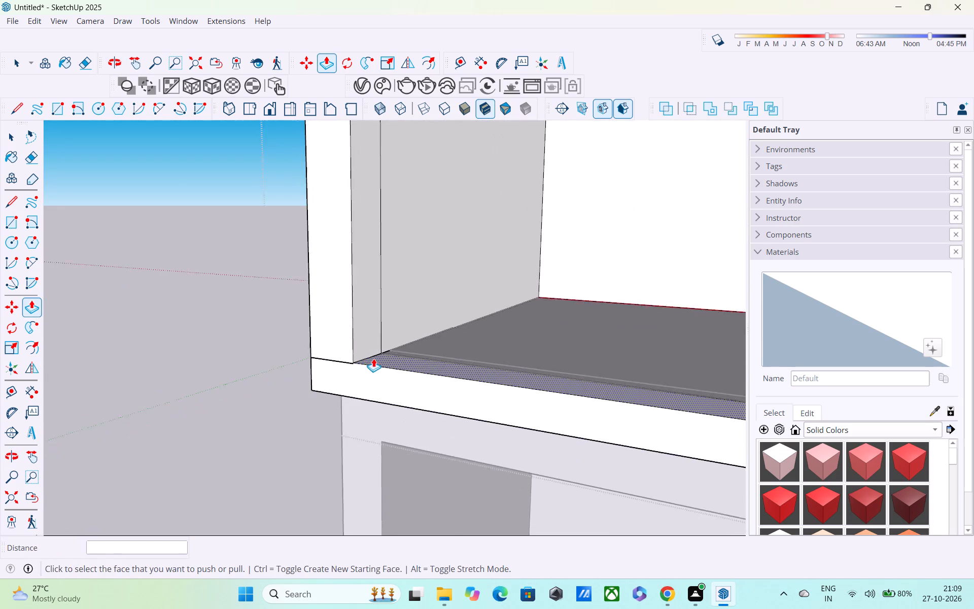
{"action": "scroll", "coordinate": [371, 360], "scroll_direction": "down", "scroll_amount": 1}
{"action": "scroll", "coordinate": [370, 361], "scroll_direction": "up", "scroll_amount": 5}
{"action": "middle_click_drag", "start_coordinate": [356, 376], "coordinate": [247, 456]}
{"action": "scroll", "coordinate": [268, 385], "scroll_direction": "up", "scroll_amount": 6}
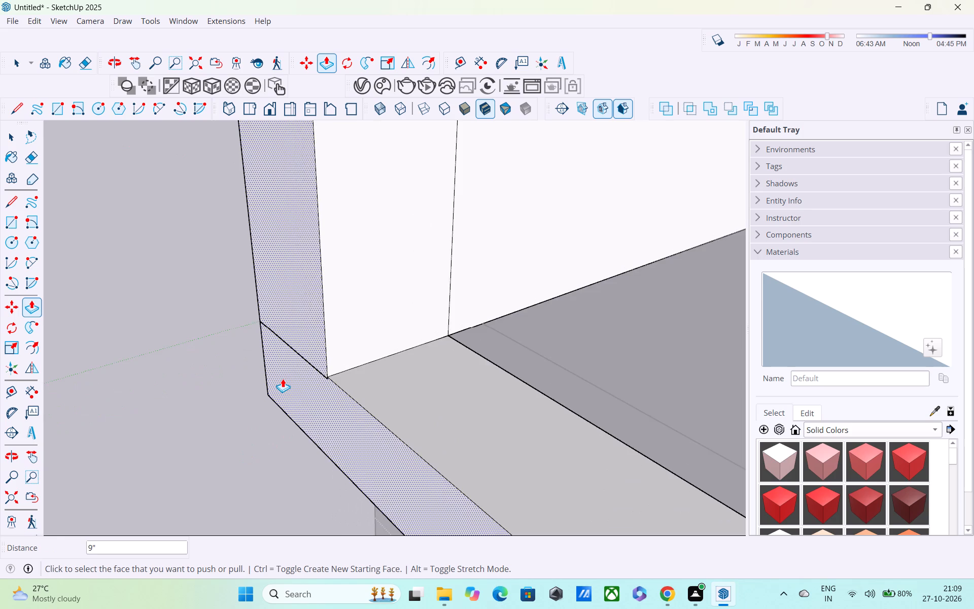
{"action": "scroll", "coordinate": [283, 379], "scroll_direction": "down", "scroll_amount": 6}
{"action": "scroll", "coordinate": [312, 412], "scroll_direction": "down", "scroll_amount": 7}
{"action": "scroll", "coordinate": [338, 438], "scroll_direction": "up", "scroll_amount": 1}
{"action": "middle_click_drag", "start_coordinate": [323, 418], "coordinate": [266, 327], "text": "shift"}
{"action": "scroll", "coordinate": [265, 324], "scroll_direction": "down", "scroll_amount": 7}
{"action": "middle_click_drag", "start_coordinate": [362, 347], "coordinate": [290, 307], "text": "shift"}
{"action": "scroll", "coordinate": [290, 307], "scroll_direction": "up", "scroll_amount": 1, "text": "shift"}
{"action": "scroll", "coordinate": [283, 306], "scroll_direction": "down", "scroll_amount": 5}
{"action": "middle_click_drag", "start_coordinate": [324, 326], "coordinate": [458, 321]}
{"action": "scroll", "coordinate": [458, 321], "scroll_direction": "up", "scroll_amount": 1}
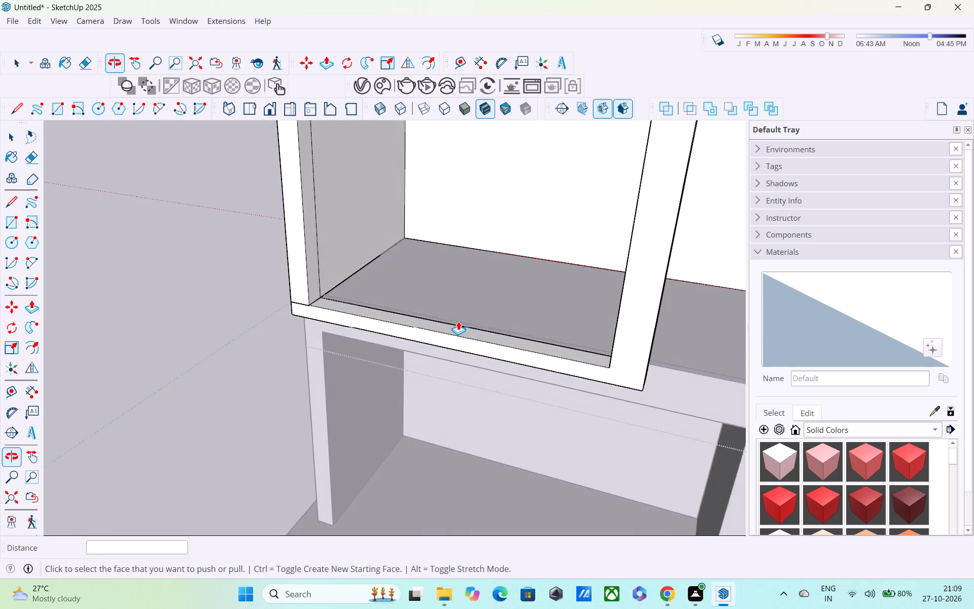
{"action": "scroll", "coordinate": [446, 327], "scroll_direction": "down", "scroll_amount": 1, "text": "shift"}
{"action": "middle_click_drag", "start_coordinate": [415, 351], "coordinate": [207, 432], "text": "shift"}
{"action": "scroll", "coordinate": [207, 432], "scroll_direction": "up", "scroll_amount": 1}
{"action": "scroll", "coordinate": [191, 414], "scroll_direction": "down", "scroll_amount": 6}
{"action": "middle_click_drag", "start_coordinate": [223, 410], "coordinate": [355, 448]}
{"action": "scroll", "coordinate": [355, 448], "scroll_direction": "up", "scroll_amount": 1}
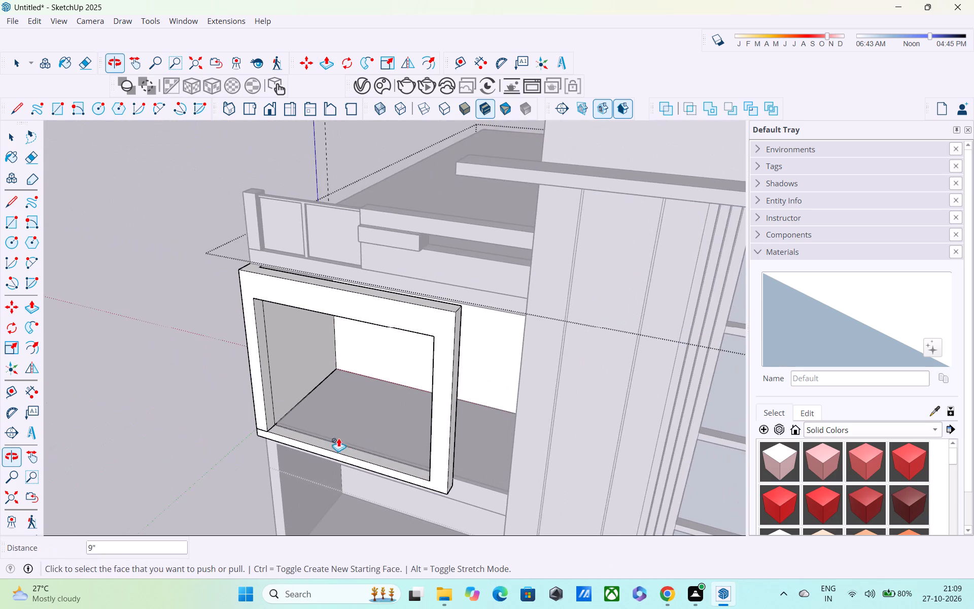
{"action": "key", "text": "space"}
{"action": "left_click", "coordinate": [145, 378]}
Open the lower-storey group to check the narrow strip along the floor behind the bottom beam, and close the group.
{"action": "scroll", "coordinate": [203, 411], "scroll_direction": "down", "scroll_amount": 1}
{"action": "middle_click_drag", "start_coordinate": [235, 444], "coordinate": [281, 362]}
{"action": "scroll", "coordinate": [287, 562], "scroll_direction": "up", "scroll_amount": 3}
{"action": "middle_click_drag", "start_coordinate": [290, 484], "coordinate": [239, 535]}
{"action": "scroll", "coordinate": [294, 452], "scroll_direction": "up", "scroll_amount": 8}
{"action": "middle_click_drag", "start_coordinate": [293, 464], "coordinate": [247, 489]}
{"action": "scroll", "coordinate": [263, 457], "scroll_direction": "up", "scroll_amount": 5}
{"action": "middle_click_drag", "start_coordinate": [273, 447], "coordinate": [210, 457]}
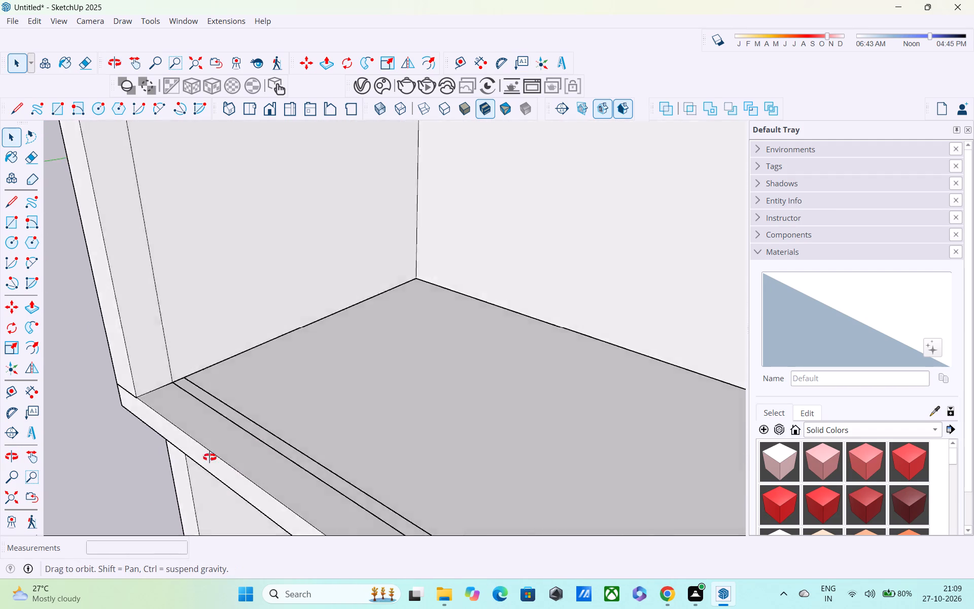
{"action": "middle_click_drag", "start_coordinate": [210, 457], "coordinate": [288, 366]}
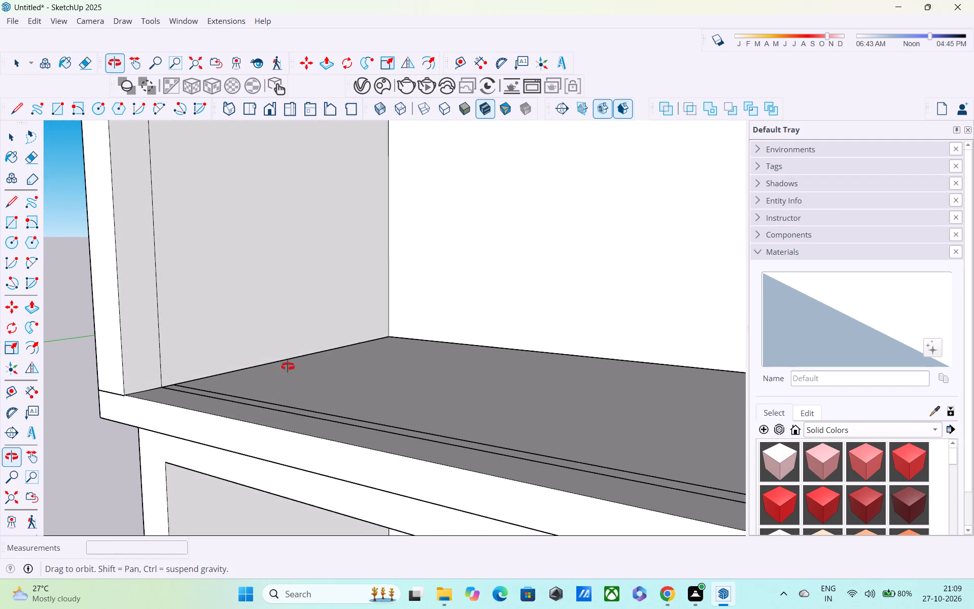
{"action": "middle_click_drag", "start_coordinate": [288, 366], "coordinate": [299, 456]}
{"action": "scroll", "coordinate": [299, 457], "scroll_direction": "down", "scroll_amount": 5}
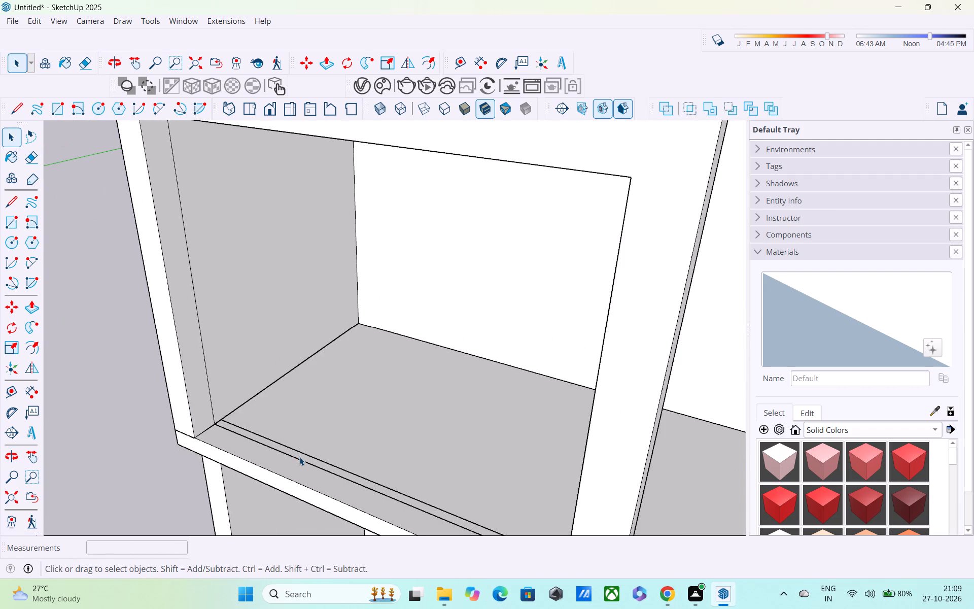
{"action": "scroll", "coordinate": [299, 457], "scroll_direction": "up", "scroll_amount": 5}
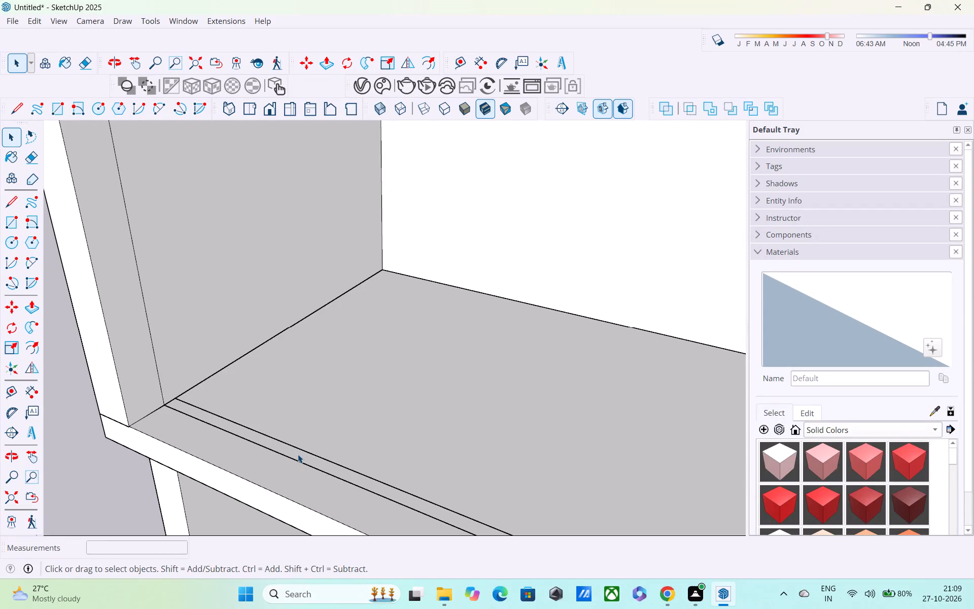
{"action": "left_click", "coordinate": [298, 452]}
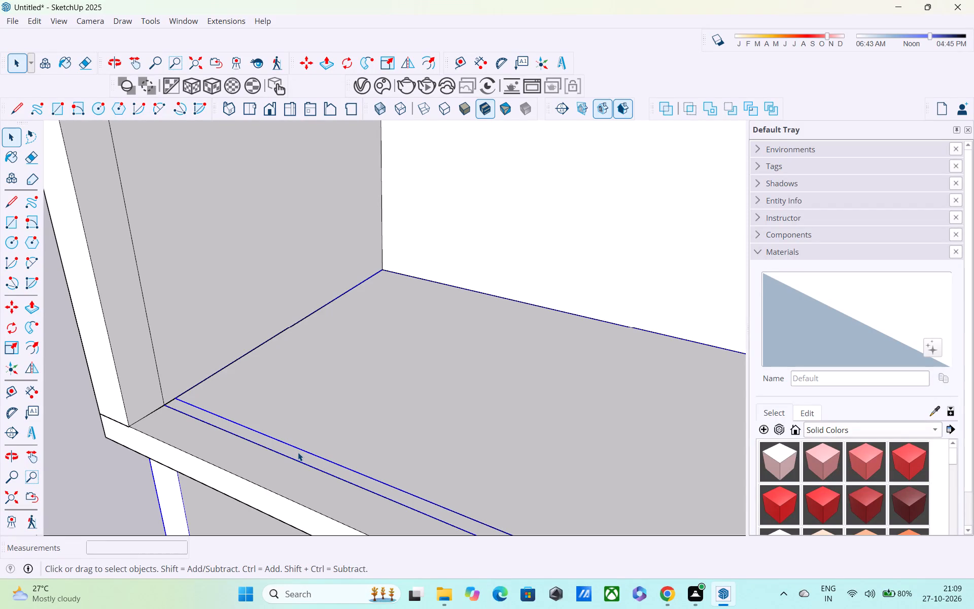
{"action": "double_click", "coordinate": [298, 452]}
{"action": "left_click", "coordinate": [298, 452]}
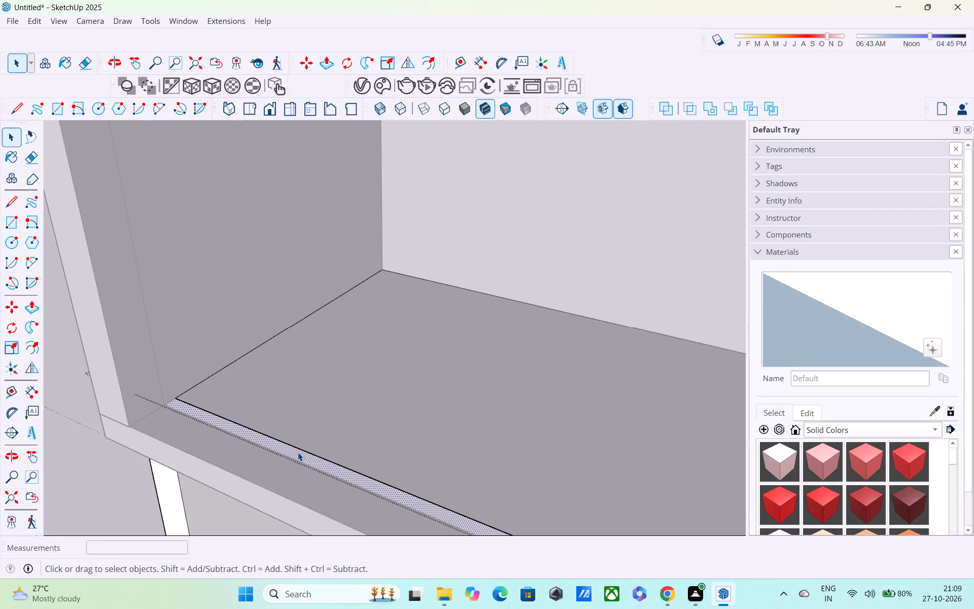
{"action": "left_click", "coordinate": [55, 424]}
Examine the projecting frame's bottom beam and corners from the front, side and underside against the whole elevation.
{"action": "scroll", "coordinate": [52, 441], "scroll_direction": "down", "scroll_amount": 3}
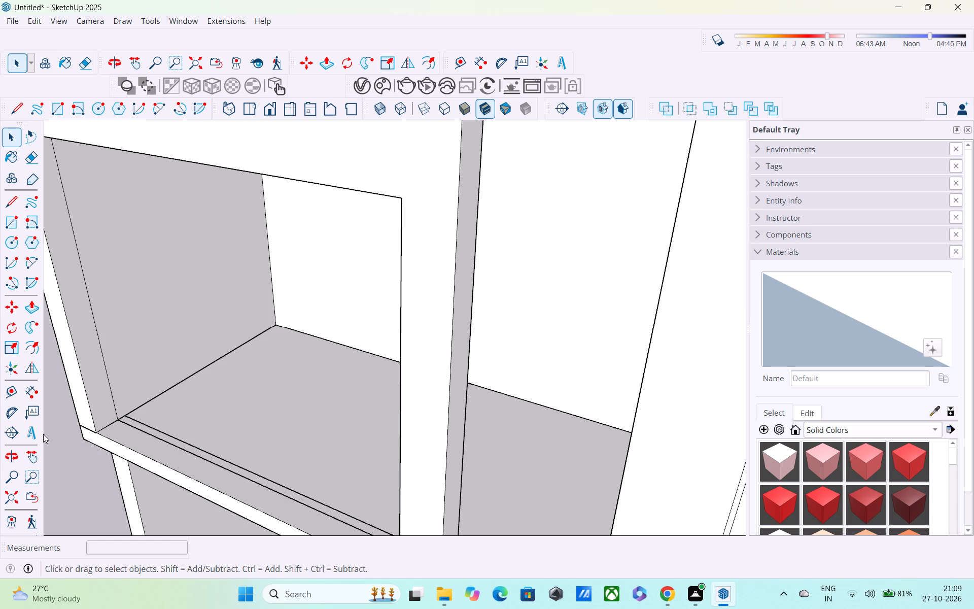
{"action": "middle_click_drag", "start_coordinate": [82, 442], "coordinate": [283, 375], "text": "shift"}
{"action": "middle_click_drag", "start_coordinate": [441, 384], "coordinate": [440, 384]}
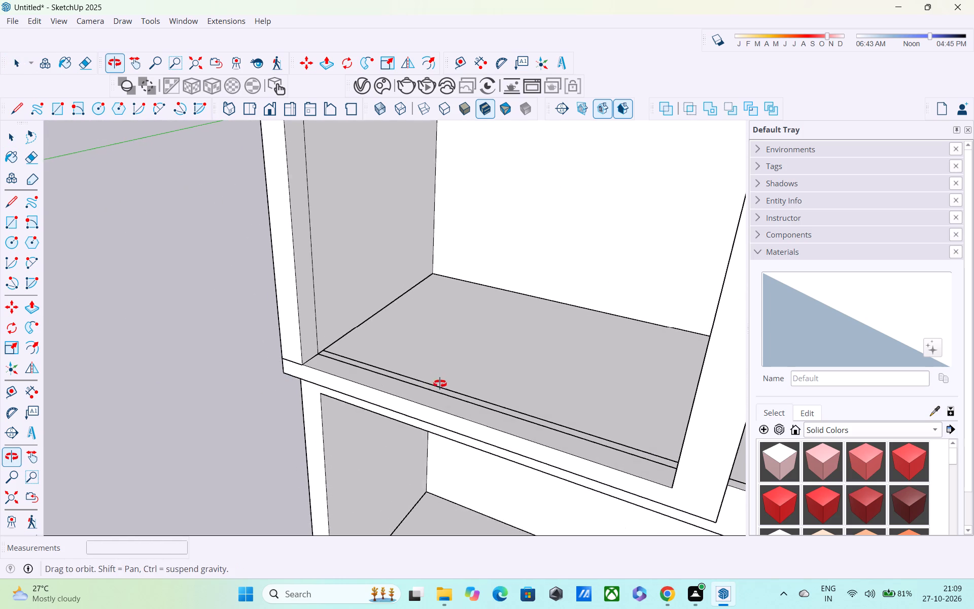
{"action": "middle_click_drag", "start_coordinate": [440, 384], "coordinate": [429, 281]}
{"action": "scroll", "coordinate": [419, 386], "scroll_direction": "up", "scroll_amount": 3}
{"action": "middle_click_drag", "start_coordinate": [425, 376], "coordinate": [565, 320]}
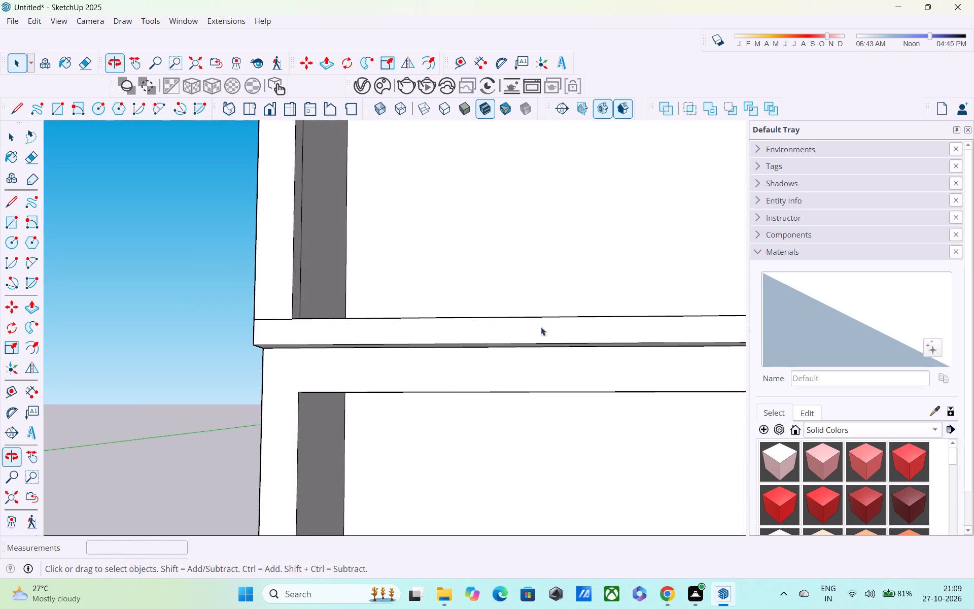
{"action": "middle_click_drag", "start_coordinate": [383, 335], "coordinate": [792, 423]}
{"action": "middle_click_drag", "start_coordinate": [441, 360], "coordinate": [409, 268]}
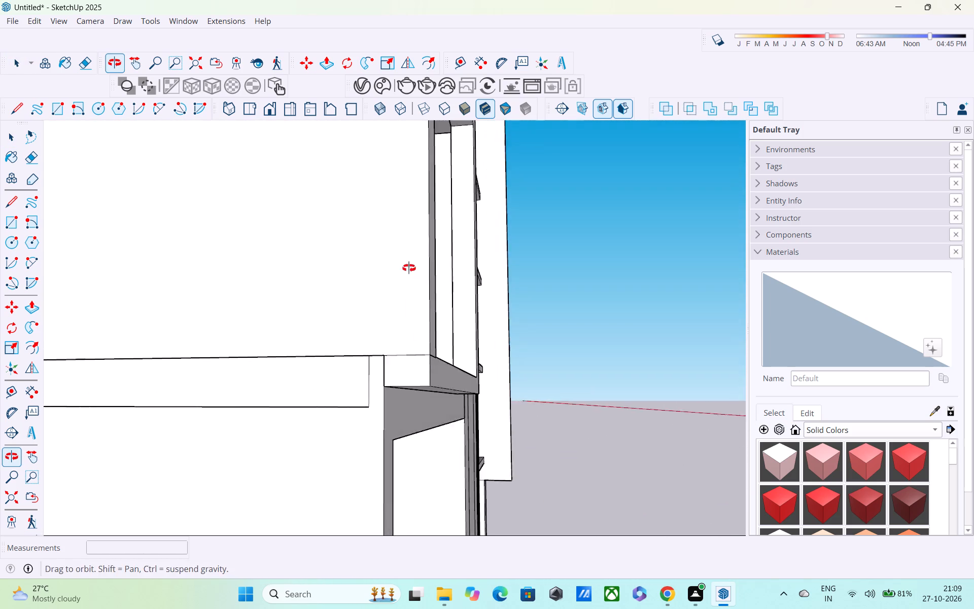
{"action": "middle_click_drag", "start_coordinate": [409, 268], "coordinate": [408, 265]}
{"action": "scroll", "coordinate": [396, 375], "scroll_direction": "up", "scroll_amount": 3}
{"action": "middle_click_drag", "start_coordinate": [392, 384], "coordinate": [212, 392]}
{"action": "scroll", "coordinate": [398, 360], "scroll_direction": "down", "scroll_amount": 4}
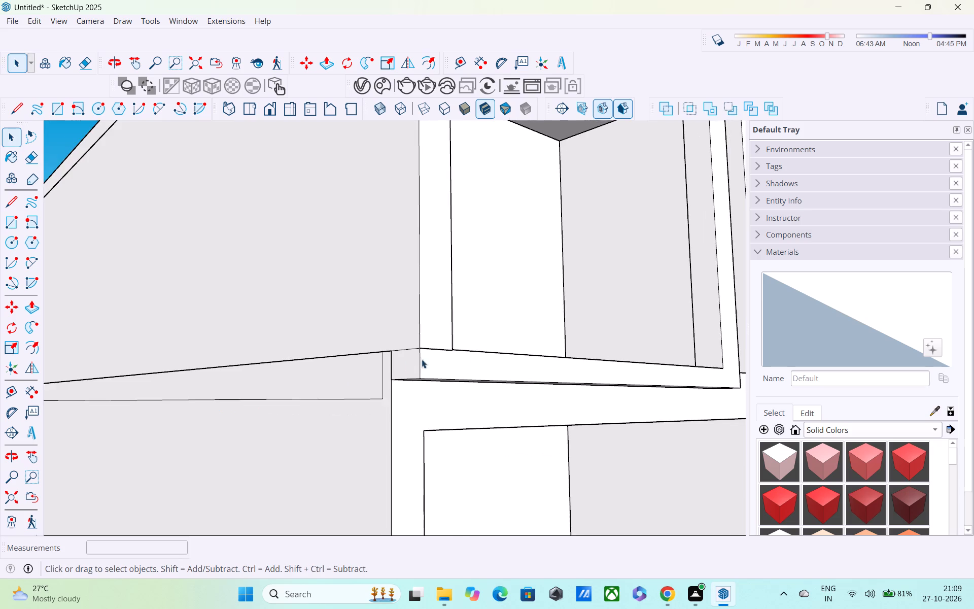
{"action": "middle_click_drag", "start_coordinate": [467, 362], "coordinate": [182, 403]}
{"action": "scroll", "coordinate": [189, 412], "scroll_direction": "up", "scroll_amount": 1}
{"action": "scroll", "coordinate": [298, 390], "scroll_direction": "down", "scroll_amount": 6}
{"action": "middle_click_drag", "start_coordinate": [476, 350], "coordinate": [318, 374]}
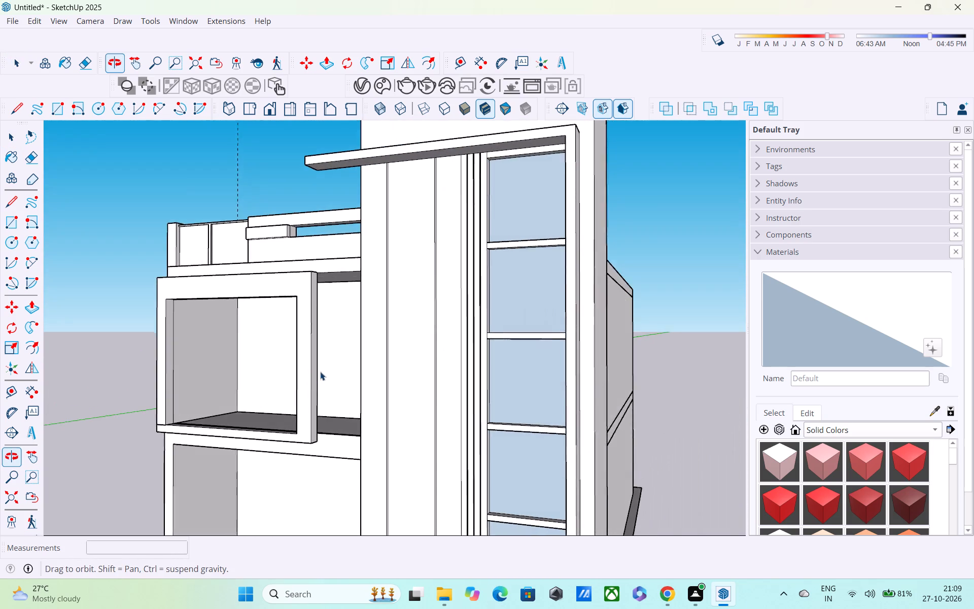
{"action": "middle_click_drag", "start_coordinate": [362, 390], "coordinate": [586, 378]}
{"action": "middle_click_drag", "start_coordinate": [582, 374], "coordinate": [609, 375], "text": "shift"}
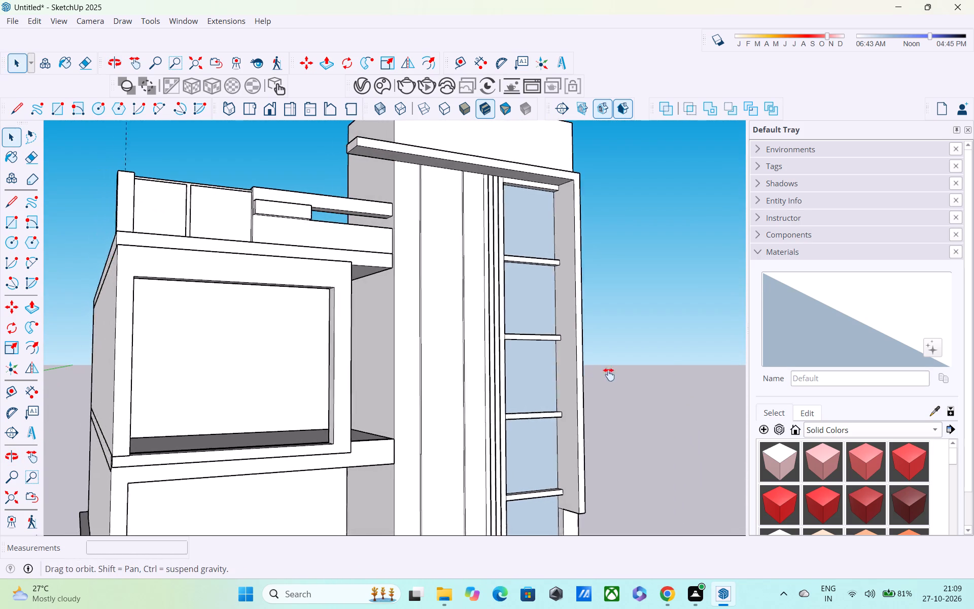
Examine the tower's overhanging top beam and the projecting upper-storey frame beside it from the front and from below.
{"action": "middle_click_drag", "start_coordinate": [609, 375], "coordinate": [719, 373], "text": "shift"}
{"action": "scroll", "coordinate": [719, 370], "scroll_direction": "down", "scroll_amount": 4}
{"action": "middle_click_drag", "start_coordinate": [714, 370], "coordinate": [482, 428]}
{"action": "scroll", "coordinate": [491, 345], "scroll_direction": "up", "scroll_amount": 2}
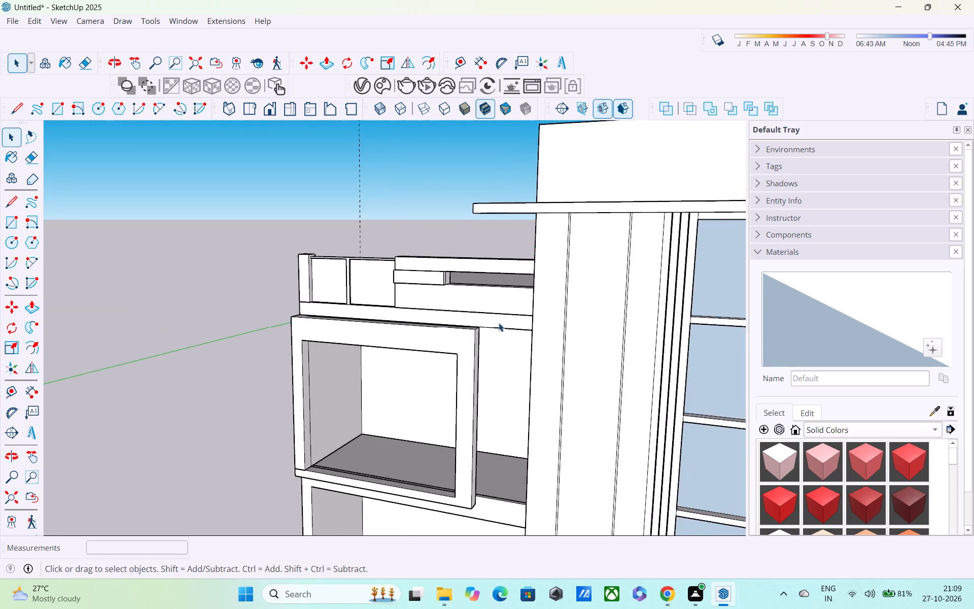
{"action": "middle_click_drag", "start_coordinate": [501, 311], "coordinate": [545, 204]}
{"action": "scroll", "coordinate": [500, 259], "scroll_direction": "up", "scroll_amount": 5}
{"action": "middle_click_drag", "start_coordinate": [497, 283], "coordinate": [500, 239]}
{"action": "scroll", "coordinate": [500, 238], "scroll_direction": "up", "scroll_amount": 1}
{"action": "scroll", "coordinate": [500, 238], "scroll_direction": "down", "scroll_amount": 7}
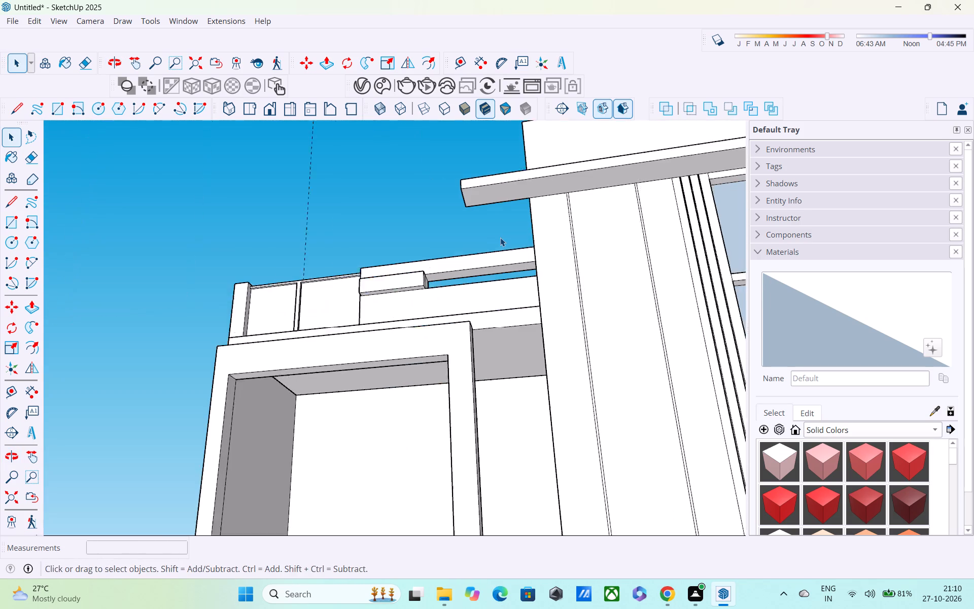
{"action": "middle_click_drag", "start_coordinate": [505, 243], "coordinate": [512, 221]}
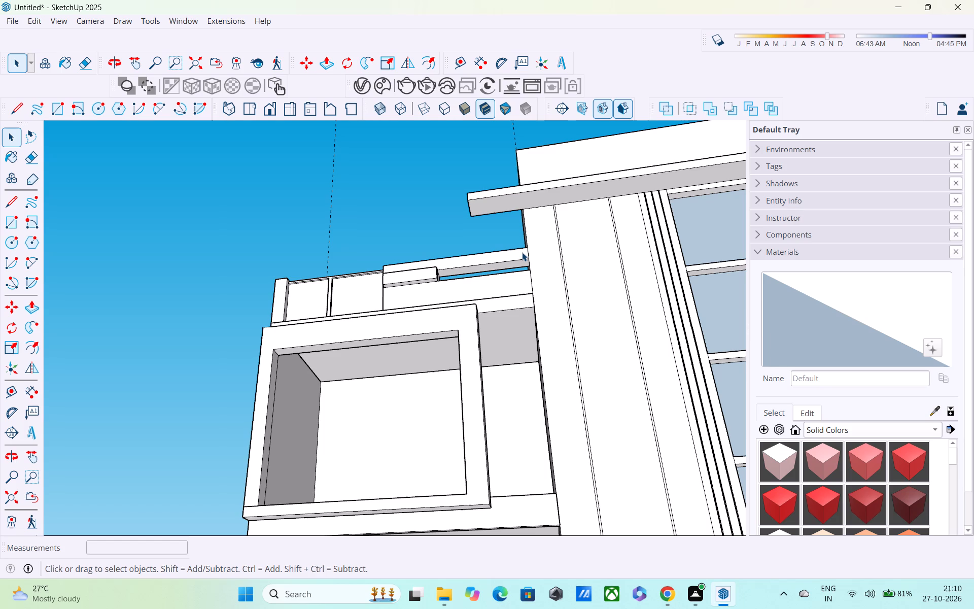
{"action": "middle_click_drag", "start_coordinate": [524, 249], "coordinate": [541, 191], "text": "shift"}
{"action": "middle_click_drag", "start_coordinate": [544, 199], "coordinate": [549, 234], "text": "shift"}
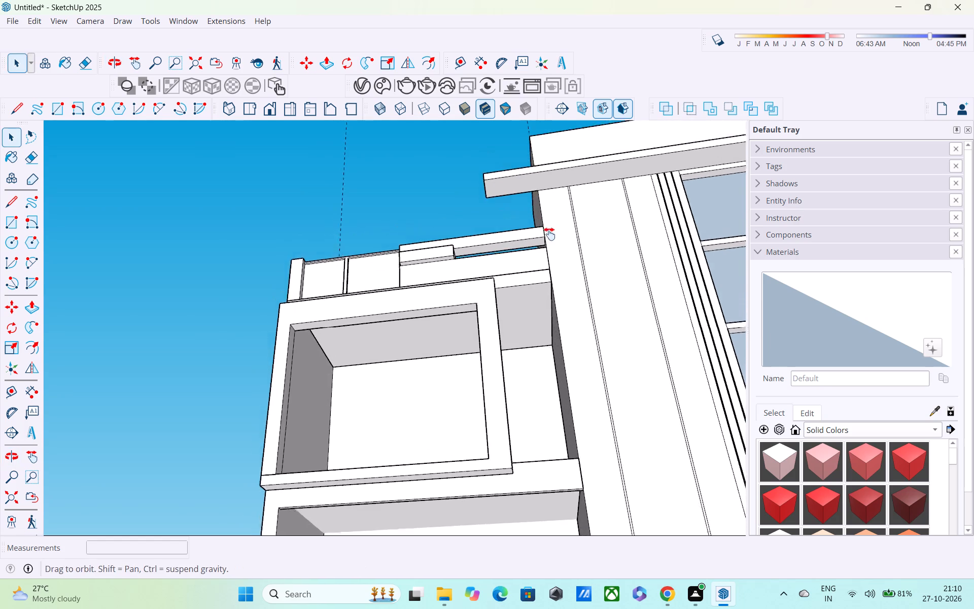
{"action": "middle_click_drag", "start_coordinate": [549, 234], "coordinate": [558, 315], "text": "shift"}
{"action": "middle_click_drag", "start_coordinate": [551, 314], "coordinate": [568, 208]}
{"action": "scroll", "coordinate": [560, 238], "scroll_direction": "up", "scroll_amount": 4}
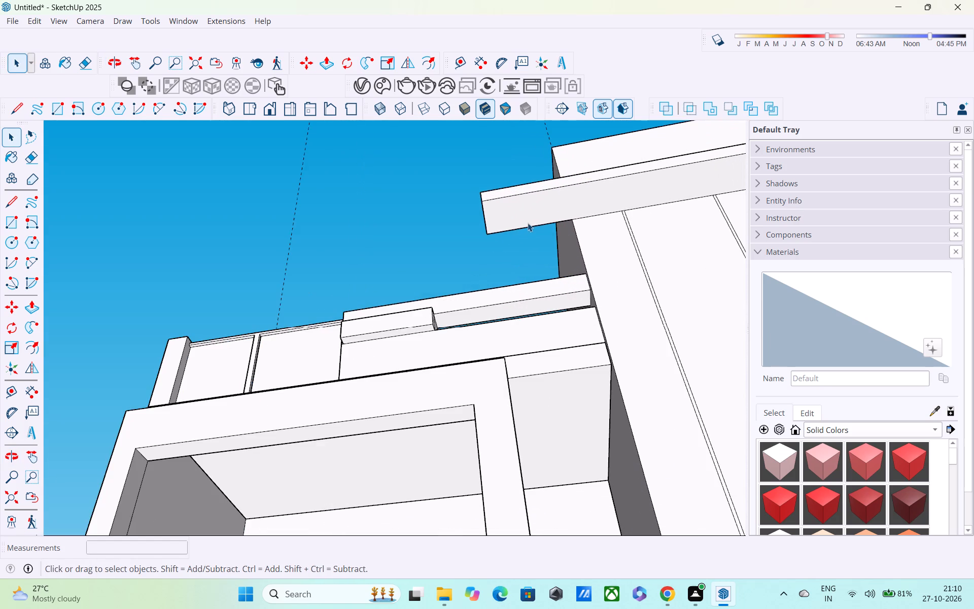
{"action": "scroll", "coordinate": [520, 218], "scroll_direction": "up", "scroll_amount": 1}
{"action": "middle_click_drag", "start_coordinate": [509, 210], "coordinate": [499, 182]}
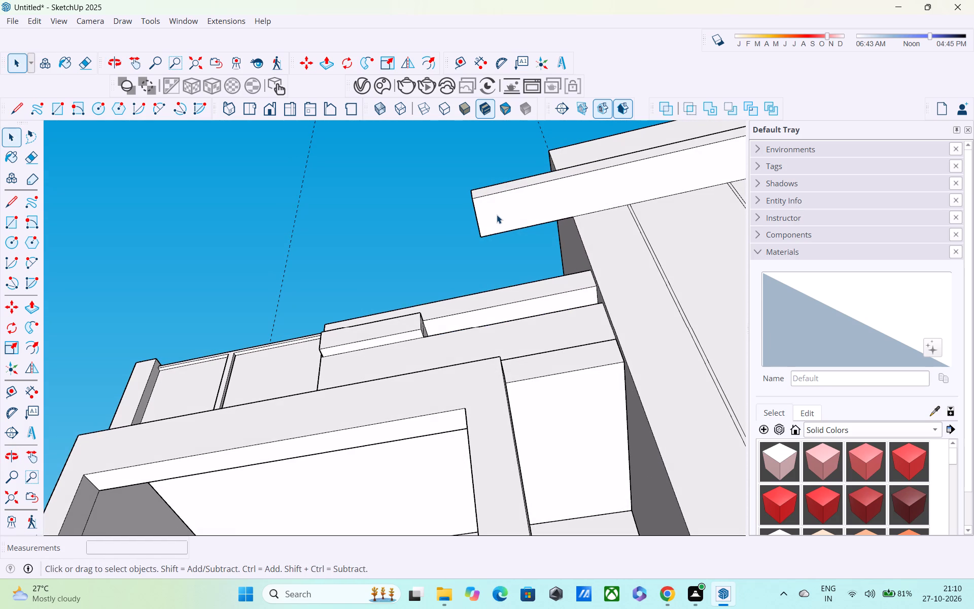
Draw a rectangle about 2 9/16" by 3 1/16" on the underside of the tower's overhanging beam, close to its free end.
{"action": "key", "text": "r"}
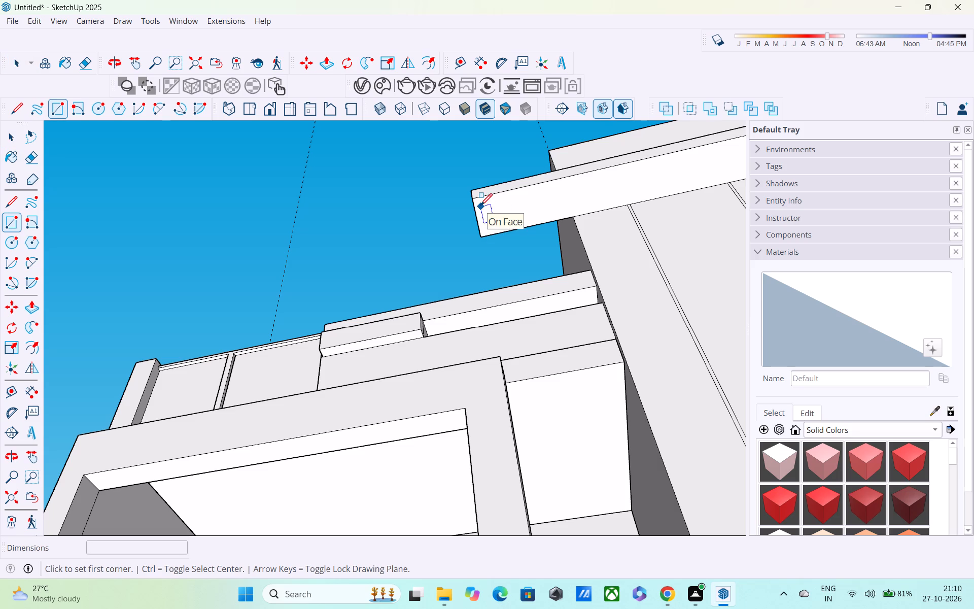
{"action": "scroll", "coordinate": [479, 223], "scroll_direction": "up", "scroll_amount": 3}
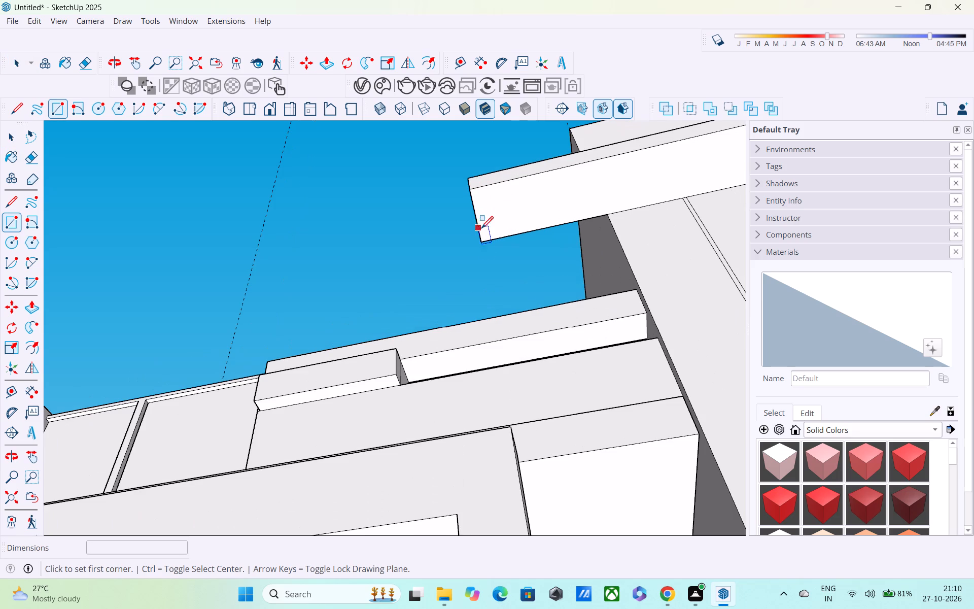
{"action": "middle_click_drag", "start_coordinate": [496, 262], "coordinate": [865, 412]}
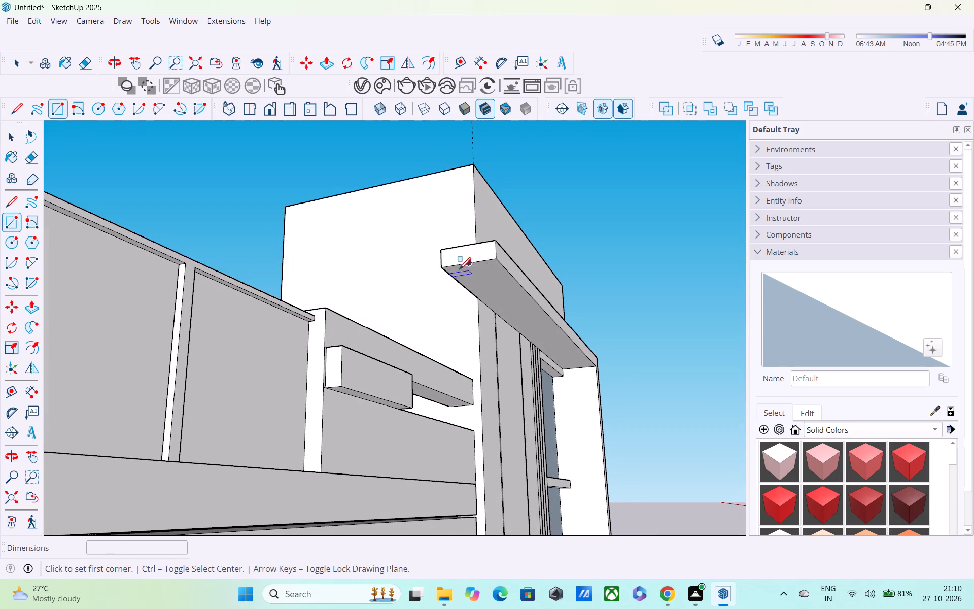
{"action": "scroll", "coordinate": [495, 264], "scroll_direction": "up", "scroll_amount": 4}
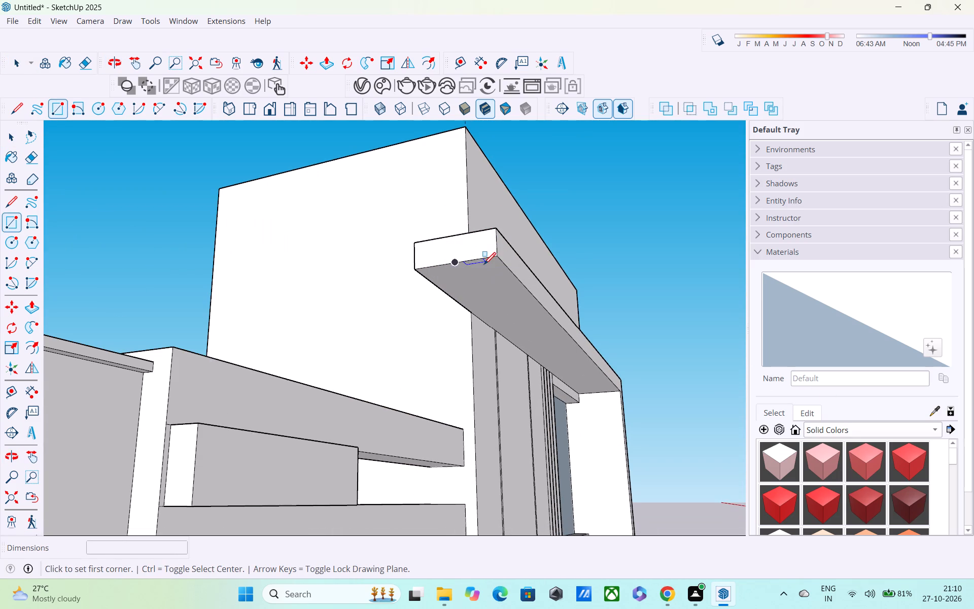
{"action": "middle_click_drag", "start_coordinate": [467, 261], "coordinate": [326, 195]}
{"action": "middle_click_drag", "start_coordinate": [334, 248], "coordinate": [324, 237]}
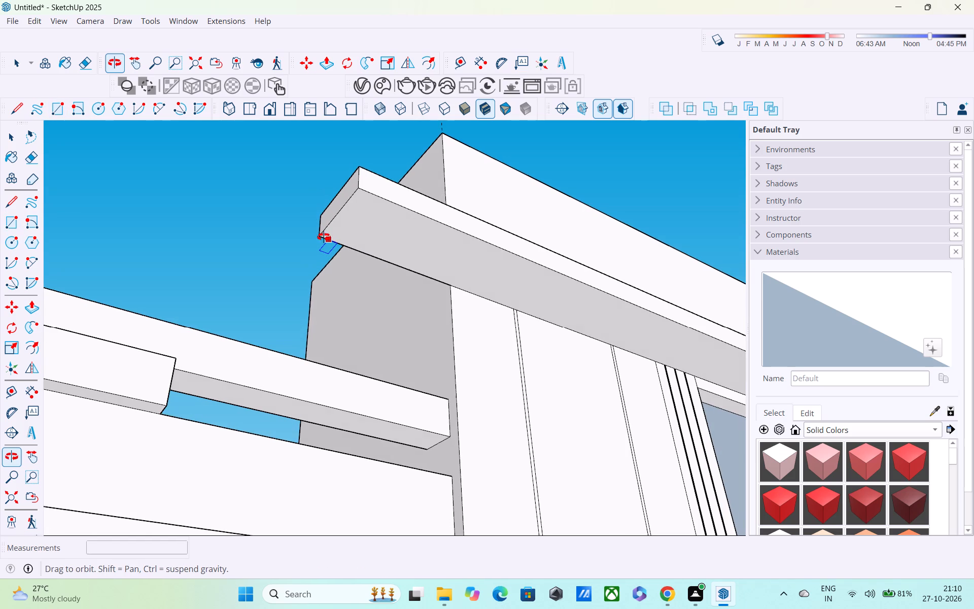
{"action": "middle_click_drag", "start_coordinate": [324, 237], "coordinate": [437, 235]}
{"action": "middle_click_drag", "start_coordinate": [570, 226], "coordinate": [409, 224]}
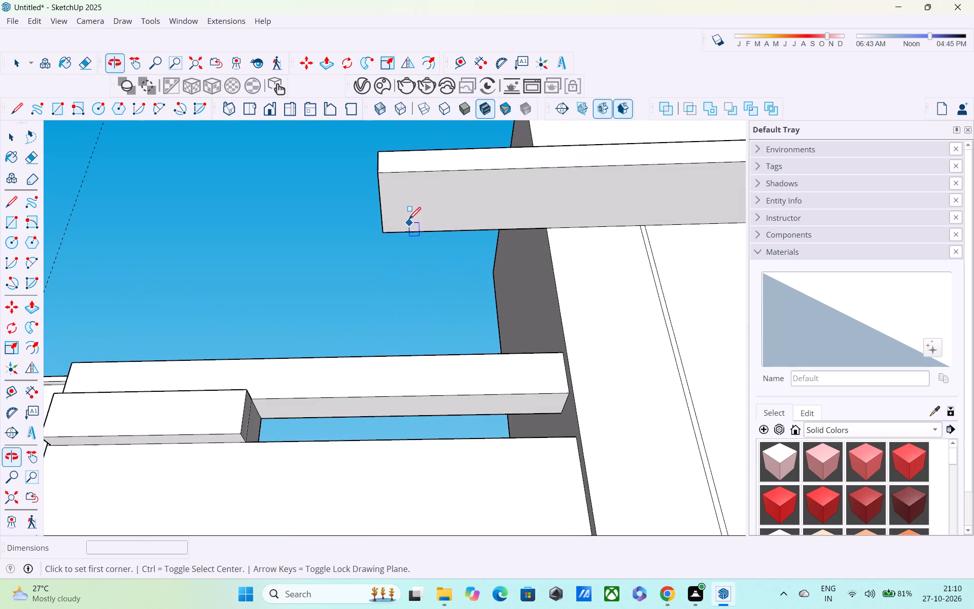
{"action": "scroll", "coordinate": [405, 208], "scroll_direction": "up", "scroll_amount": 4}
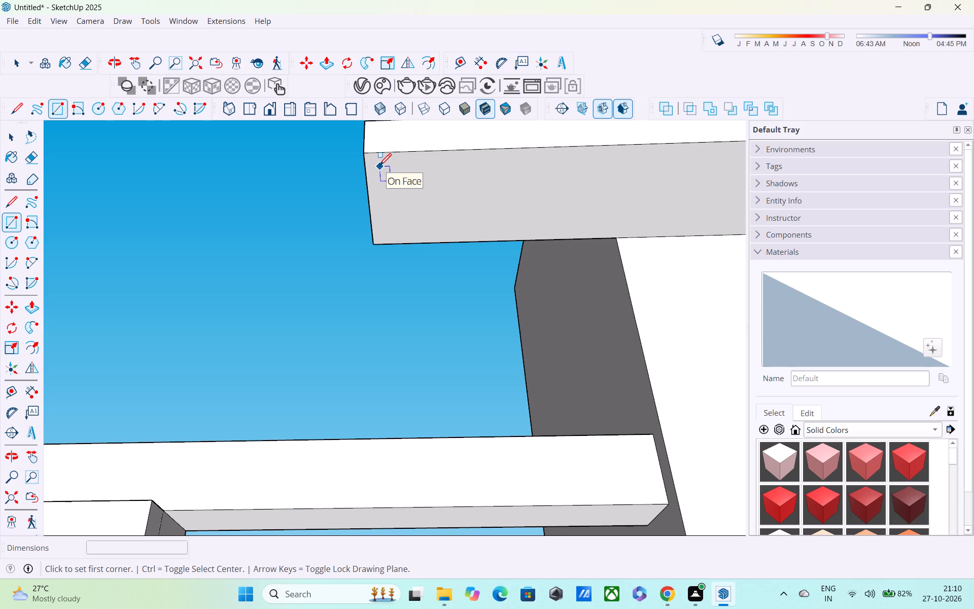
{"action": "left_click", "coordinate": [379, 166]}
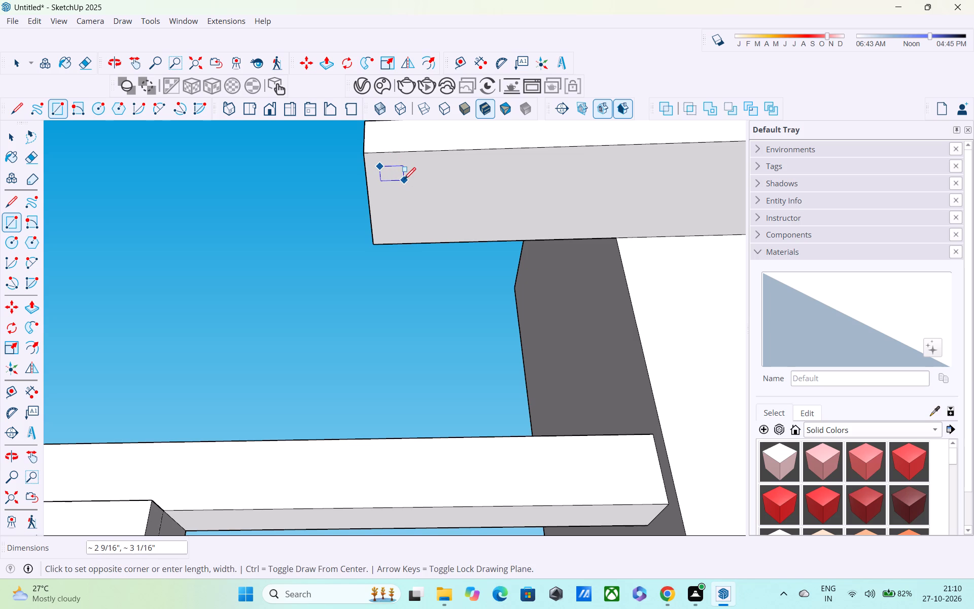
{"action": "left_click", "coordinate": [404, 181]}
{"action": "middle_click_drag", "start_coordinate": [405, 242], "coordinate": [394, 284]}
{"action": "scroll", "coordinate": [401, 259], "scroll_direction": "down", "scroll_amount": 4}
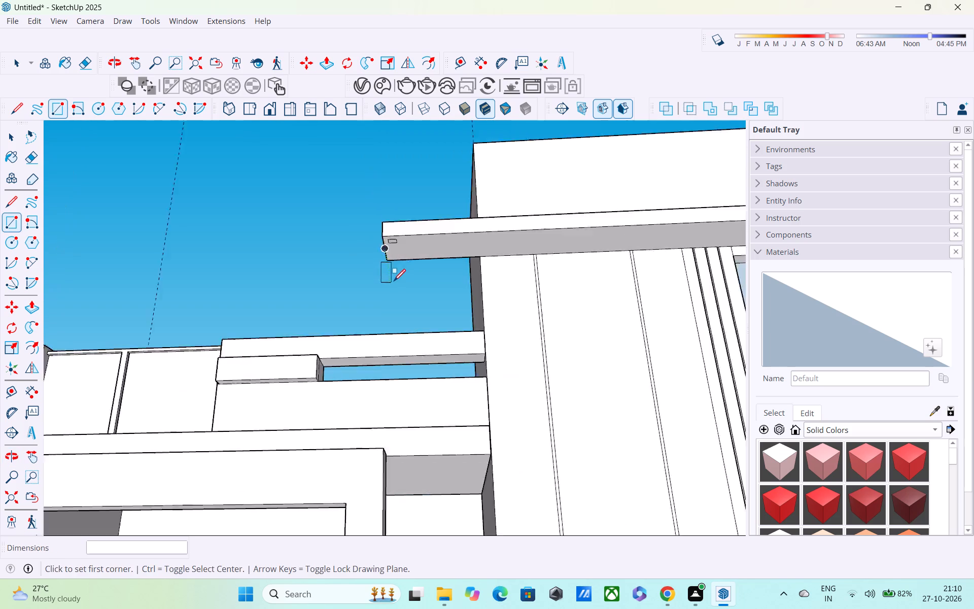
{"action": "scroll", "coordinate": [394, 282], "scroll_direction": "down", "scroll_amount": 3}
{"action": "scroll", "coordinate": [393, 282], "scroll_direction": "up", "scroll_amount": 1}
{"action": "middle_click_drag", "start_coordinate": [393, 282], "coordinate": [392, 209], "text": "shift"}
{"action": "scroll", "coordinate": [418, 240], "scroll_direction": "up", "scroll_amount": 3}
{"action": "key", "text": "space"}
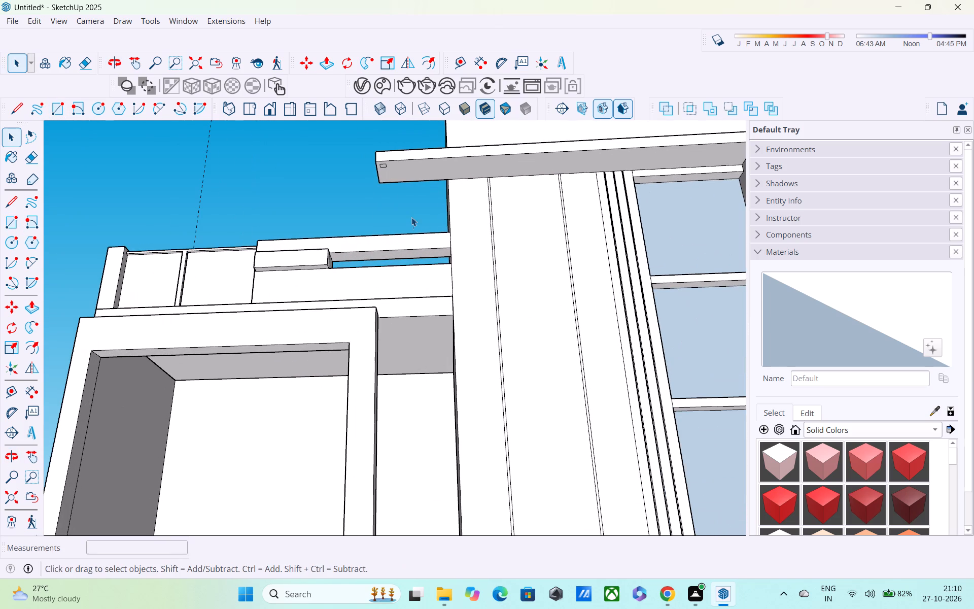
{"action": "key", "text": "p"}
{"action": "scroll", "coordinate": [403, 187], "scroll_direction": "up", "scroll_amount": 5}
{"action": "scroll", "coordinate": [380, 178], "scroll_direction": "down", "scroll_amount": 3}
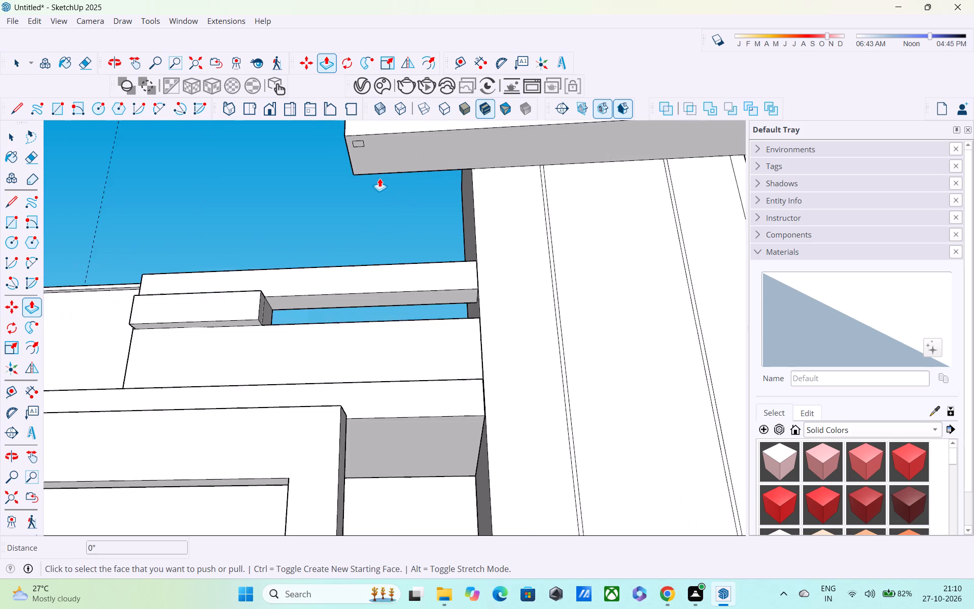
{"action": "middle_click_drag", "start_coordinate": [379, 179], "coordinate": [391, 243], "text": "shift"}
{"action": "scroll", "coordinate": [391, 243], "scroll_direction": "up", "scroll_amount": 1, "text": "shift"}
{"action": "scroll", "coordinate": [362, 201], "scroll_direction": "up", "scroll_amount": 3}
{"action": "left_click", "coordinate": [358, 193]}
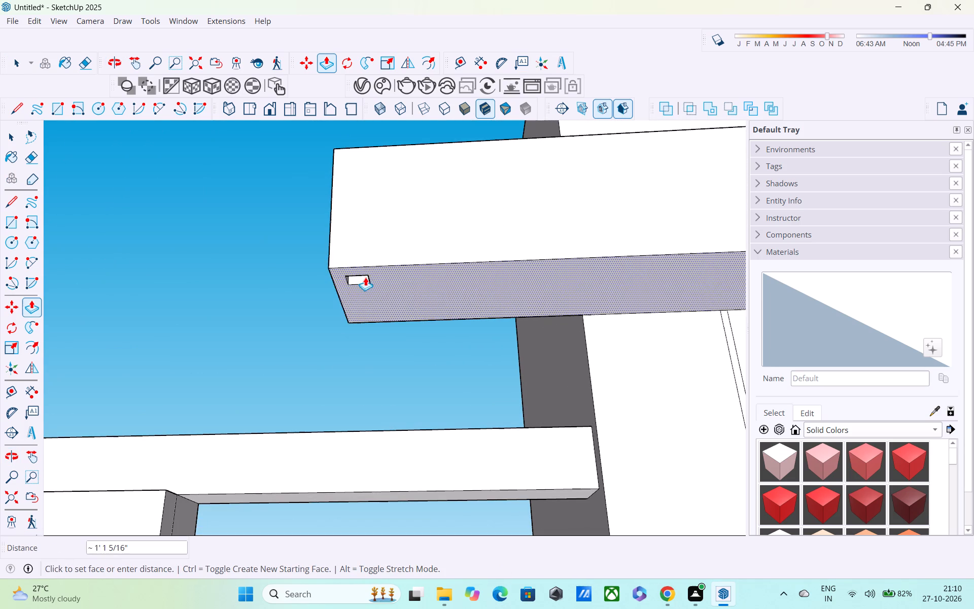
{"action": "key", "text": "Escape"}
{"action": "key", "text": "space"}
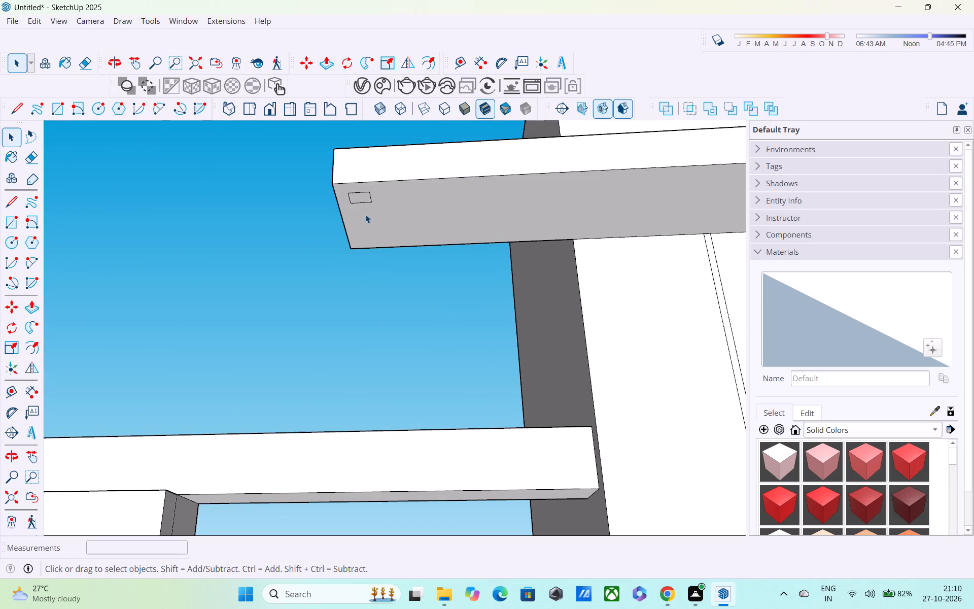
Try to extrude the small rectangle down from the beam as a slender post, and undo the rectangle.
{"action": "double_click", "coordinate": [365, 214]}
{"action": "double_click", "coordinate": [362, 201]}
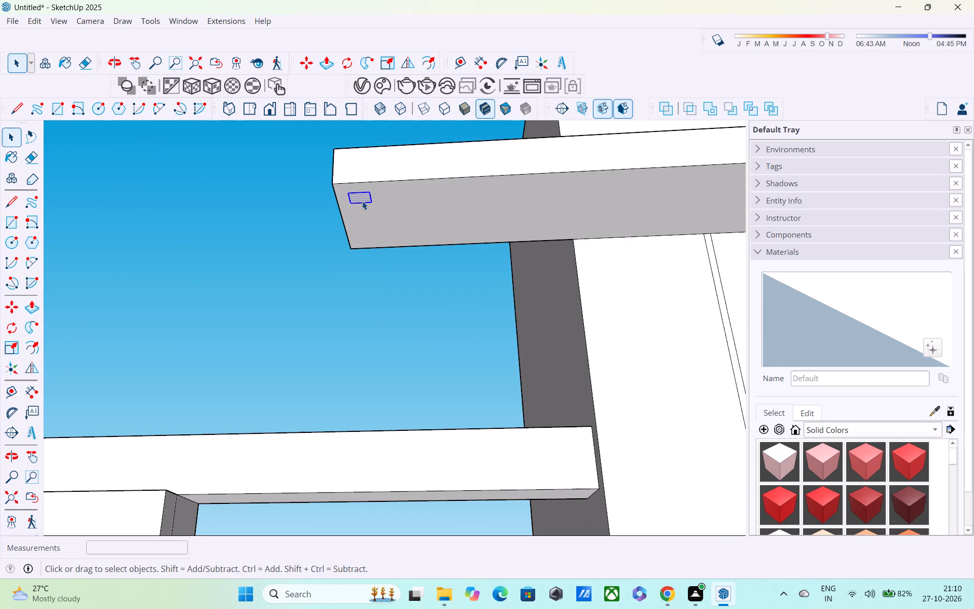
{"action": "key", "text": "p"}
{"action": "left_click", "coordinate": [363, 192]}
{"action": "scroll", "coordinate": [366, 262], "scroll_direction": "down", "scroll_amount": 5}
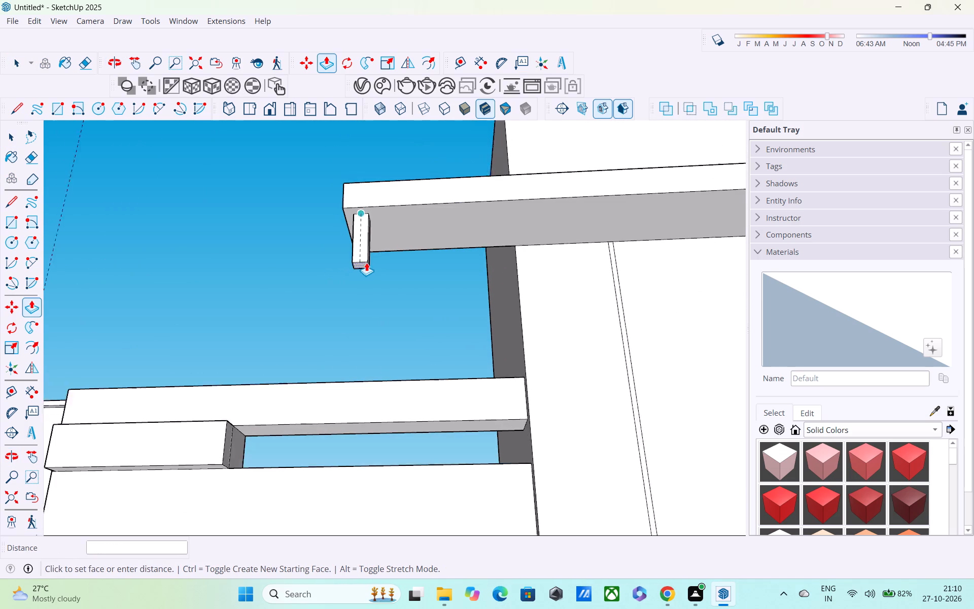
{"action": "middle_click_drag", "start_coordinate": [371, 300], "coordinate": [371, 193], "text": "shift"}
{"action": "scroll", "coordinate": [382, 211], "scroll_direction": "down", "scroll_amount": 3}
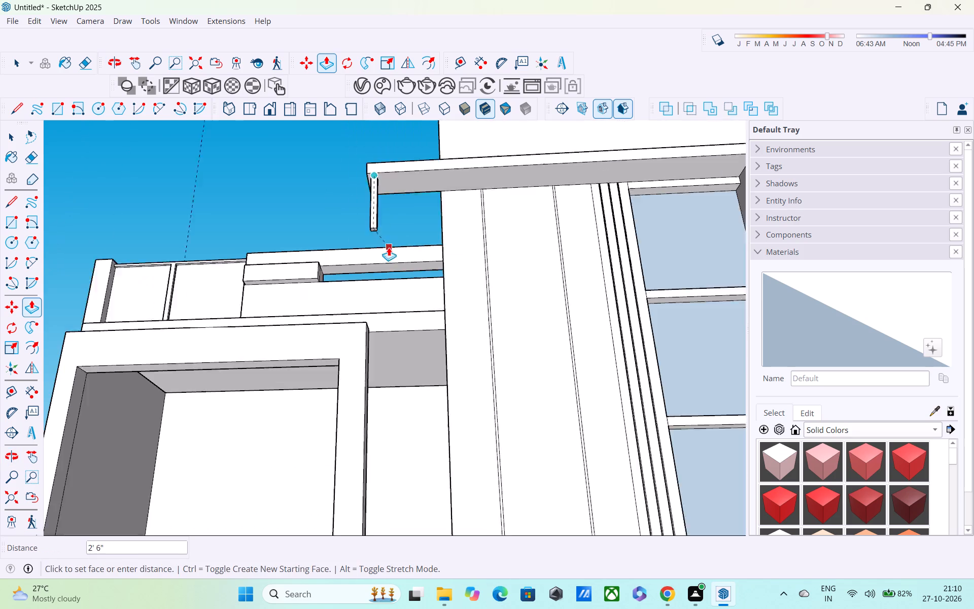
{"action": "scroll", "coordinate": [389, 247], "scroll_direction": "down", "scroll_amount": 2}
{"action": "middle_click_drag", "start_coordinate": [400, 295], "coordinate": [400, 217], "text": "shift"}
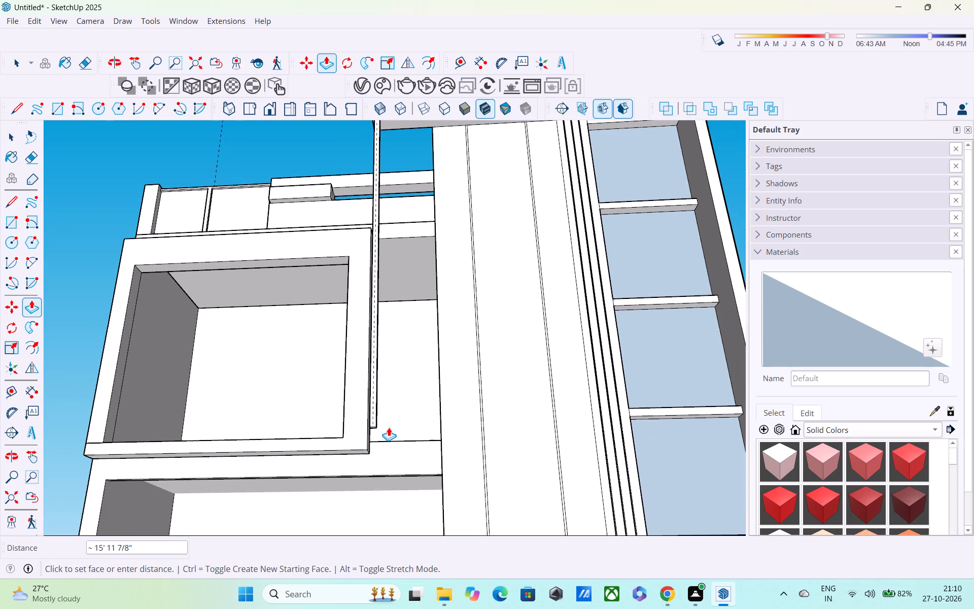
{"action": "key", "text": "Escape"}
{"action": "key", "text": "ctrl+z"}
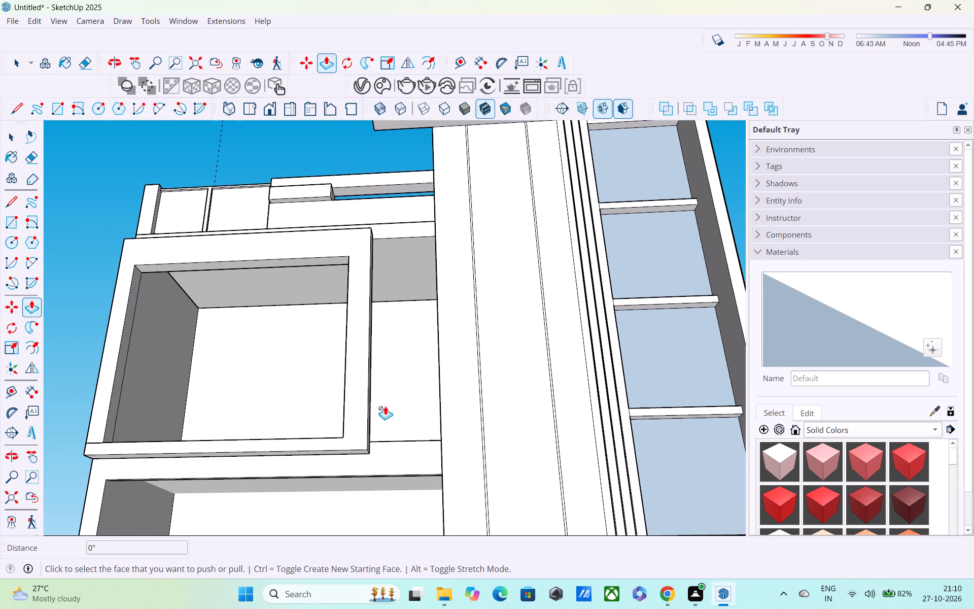
Draw a rectangle about 3 1/8" by 3 15/16" on the beam's underside, slightly inward from its free end.
{"action": "scroll", "coordinate": [390, 386], "scroll_direction": "down", "scroll_amount": 1}
{"action": "middle_click_drag", "start_coordinate": [390, 386], "coordinate": [409, 490], "text": "shift"}
{"action": "key", "text": "space"}
{"action": "type", "text": "R"}
{"action": "scroll", "coordinate": [432, 281], "scroll_direction": "up", "scroll_amount": 6}
{"action": "scroll", "coordinate": [415, 259], "scroll_direction": "down", "scroll_amount": 4}
{"action": "middle_click_drag", "start_coordinate": [419, 265], "coordinate": [443, 341], "text": "shift"}
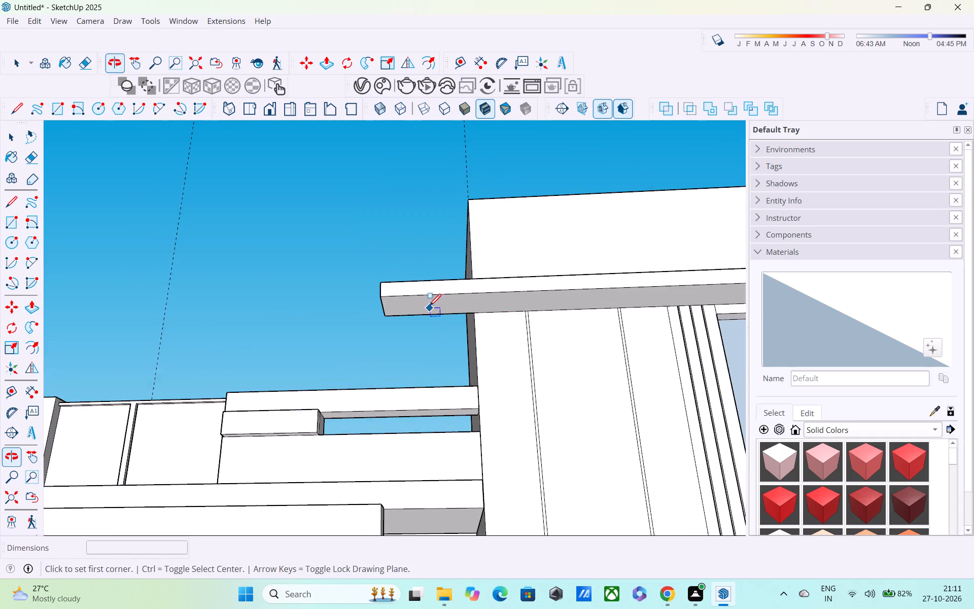
{"action": "scroll", "coordinate": [428, 306], "scroll_direction": "up", "scroll_amount": 8}
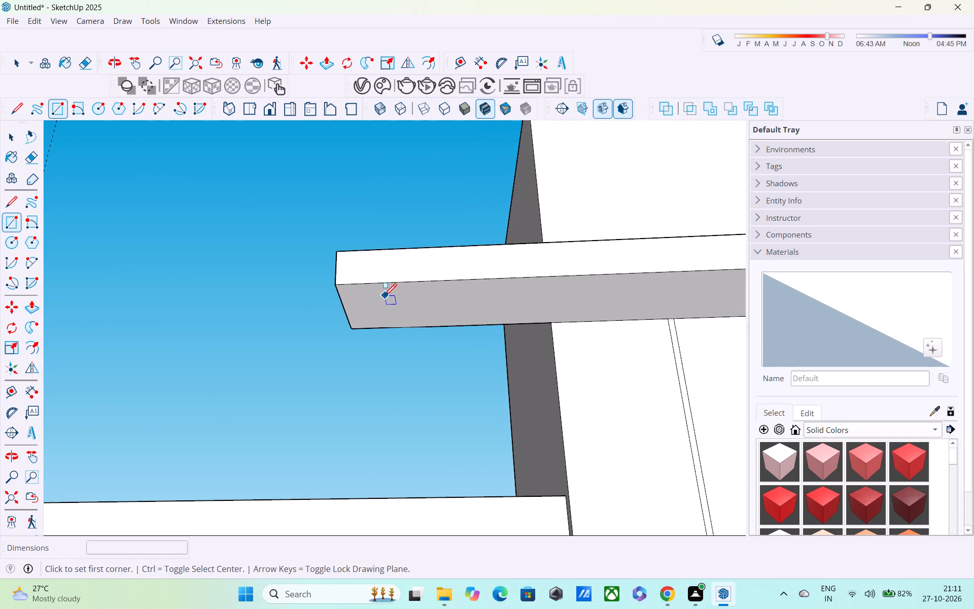
{"action": "left_click", "coordinate": [382, 300]}
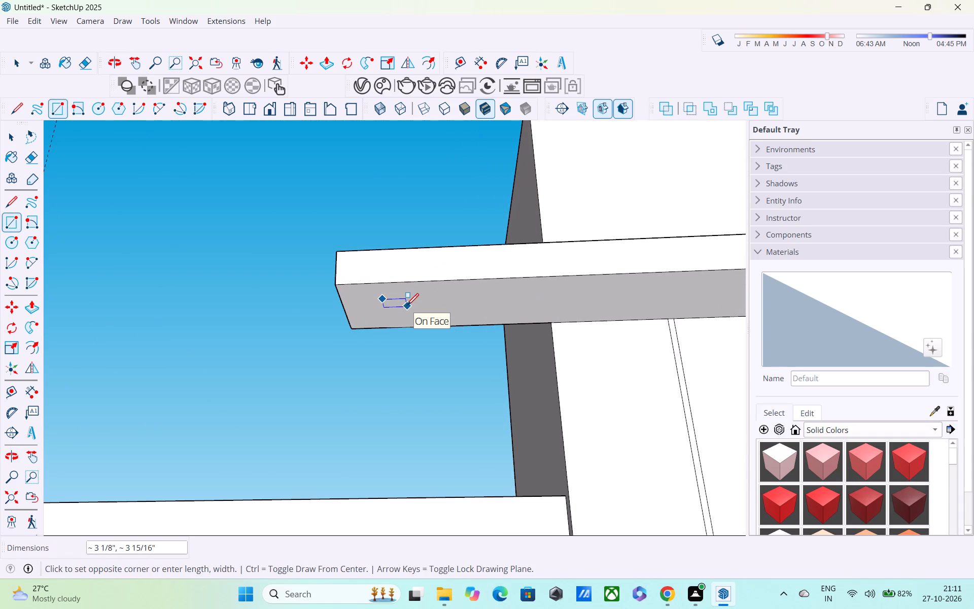
{"action": "left_click", "coordinate": [407, 307]}
{"action": "key", "text": "space"}
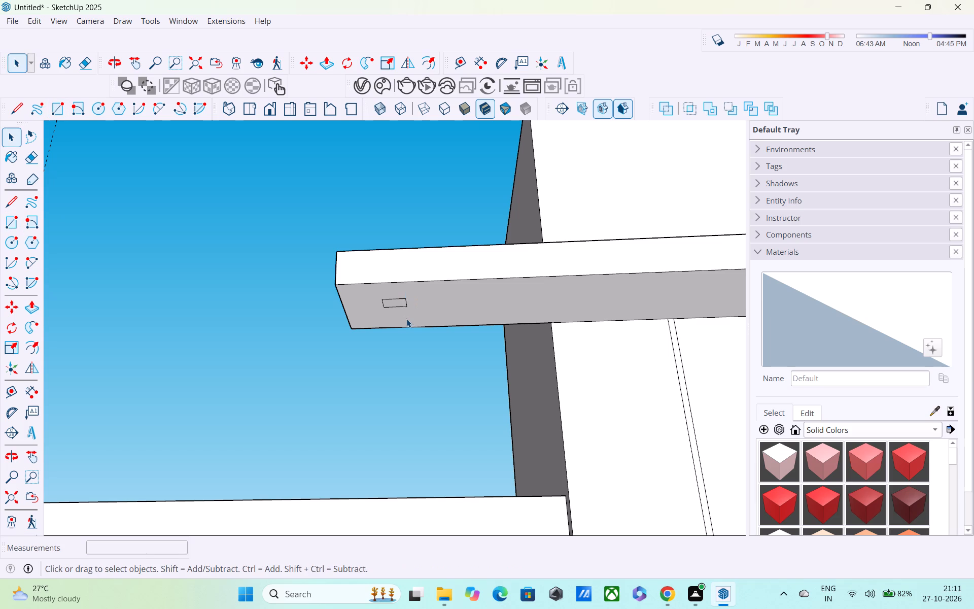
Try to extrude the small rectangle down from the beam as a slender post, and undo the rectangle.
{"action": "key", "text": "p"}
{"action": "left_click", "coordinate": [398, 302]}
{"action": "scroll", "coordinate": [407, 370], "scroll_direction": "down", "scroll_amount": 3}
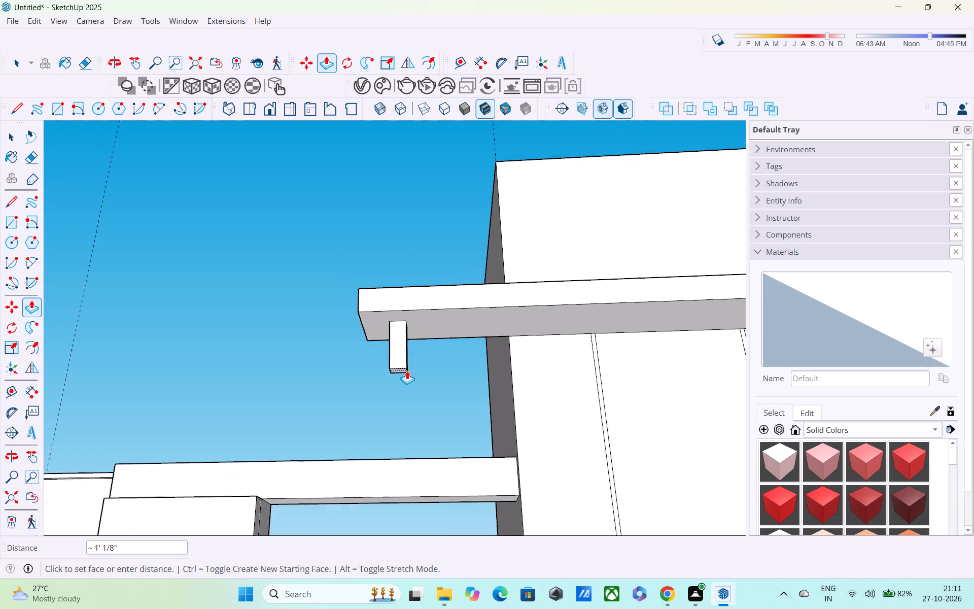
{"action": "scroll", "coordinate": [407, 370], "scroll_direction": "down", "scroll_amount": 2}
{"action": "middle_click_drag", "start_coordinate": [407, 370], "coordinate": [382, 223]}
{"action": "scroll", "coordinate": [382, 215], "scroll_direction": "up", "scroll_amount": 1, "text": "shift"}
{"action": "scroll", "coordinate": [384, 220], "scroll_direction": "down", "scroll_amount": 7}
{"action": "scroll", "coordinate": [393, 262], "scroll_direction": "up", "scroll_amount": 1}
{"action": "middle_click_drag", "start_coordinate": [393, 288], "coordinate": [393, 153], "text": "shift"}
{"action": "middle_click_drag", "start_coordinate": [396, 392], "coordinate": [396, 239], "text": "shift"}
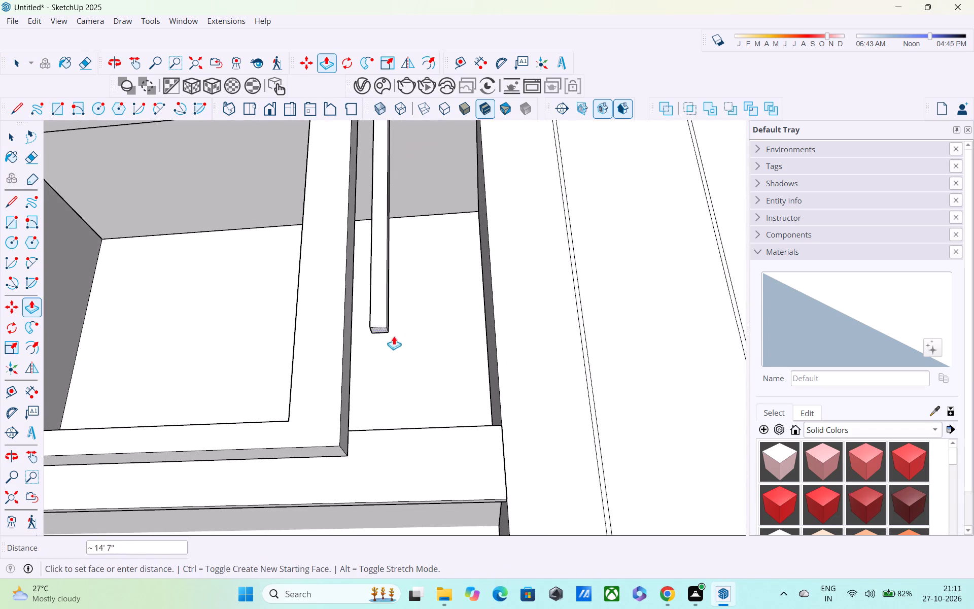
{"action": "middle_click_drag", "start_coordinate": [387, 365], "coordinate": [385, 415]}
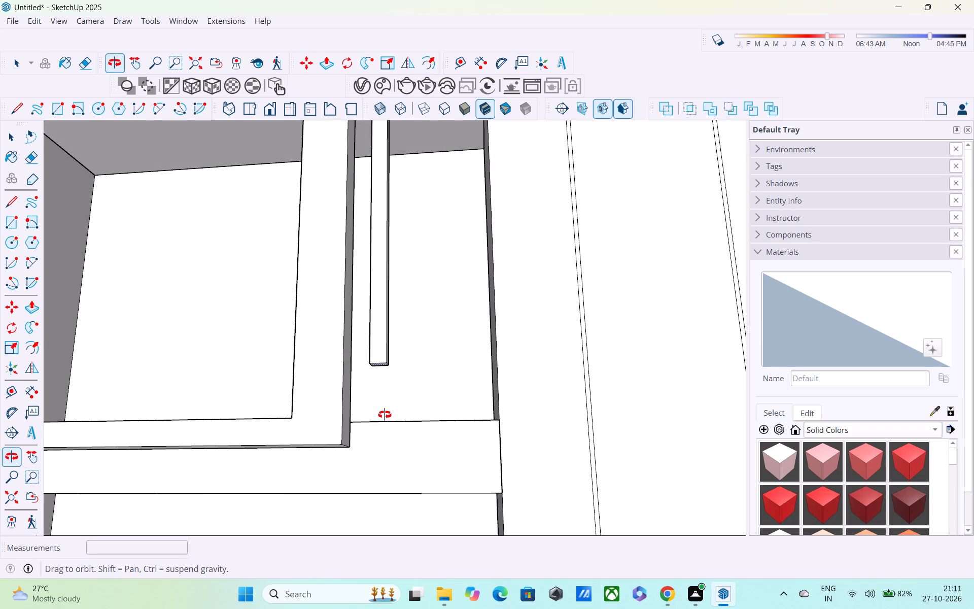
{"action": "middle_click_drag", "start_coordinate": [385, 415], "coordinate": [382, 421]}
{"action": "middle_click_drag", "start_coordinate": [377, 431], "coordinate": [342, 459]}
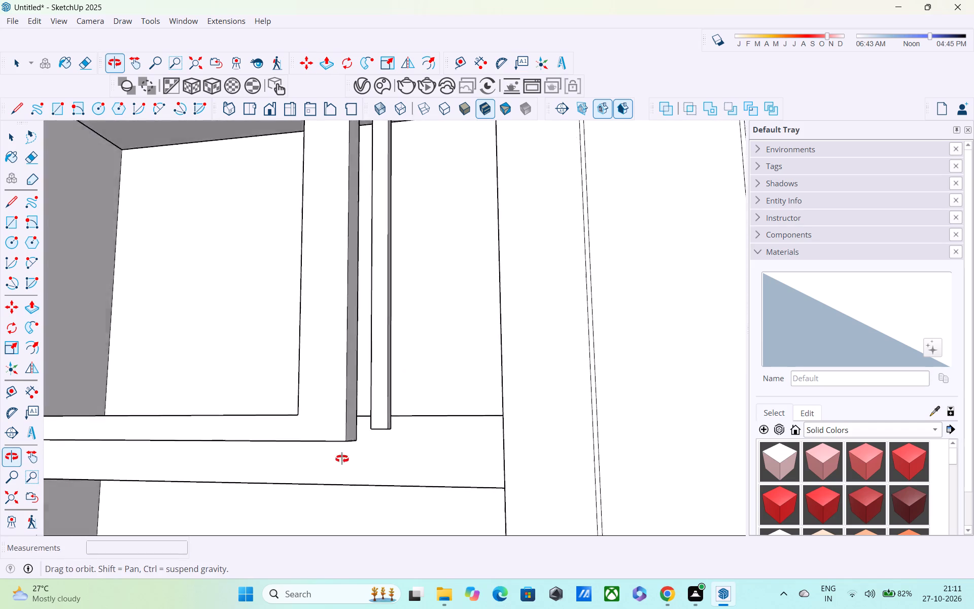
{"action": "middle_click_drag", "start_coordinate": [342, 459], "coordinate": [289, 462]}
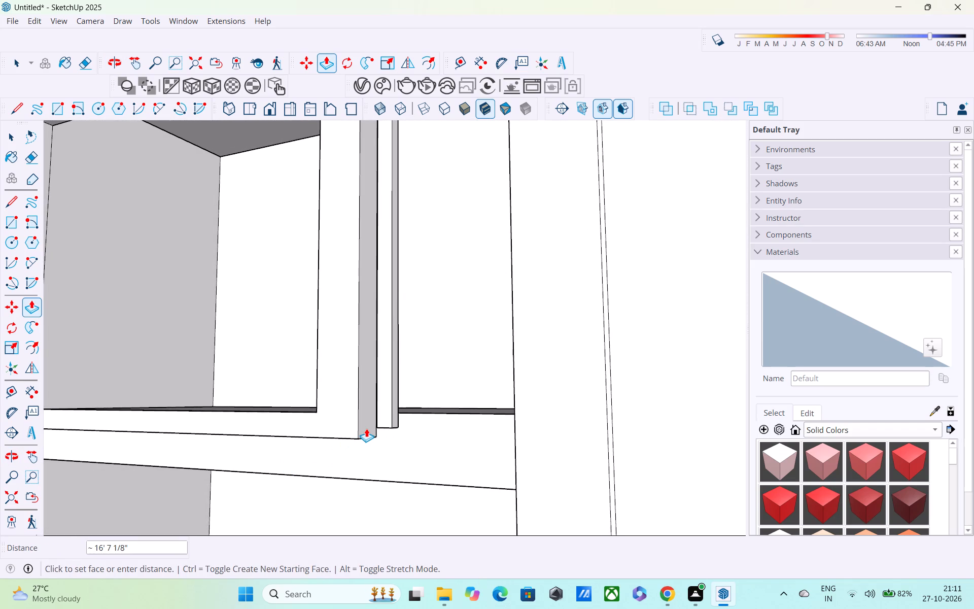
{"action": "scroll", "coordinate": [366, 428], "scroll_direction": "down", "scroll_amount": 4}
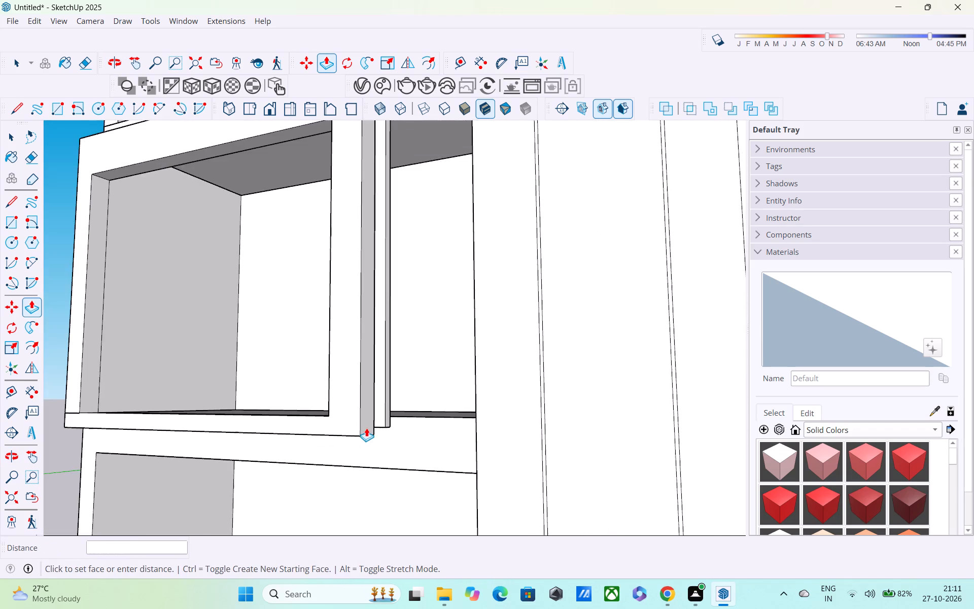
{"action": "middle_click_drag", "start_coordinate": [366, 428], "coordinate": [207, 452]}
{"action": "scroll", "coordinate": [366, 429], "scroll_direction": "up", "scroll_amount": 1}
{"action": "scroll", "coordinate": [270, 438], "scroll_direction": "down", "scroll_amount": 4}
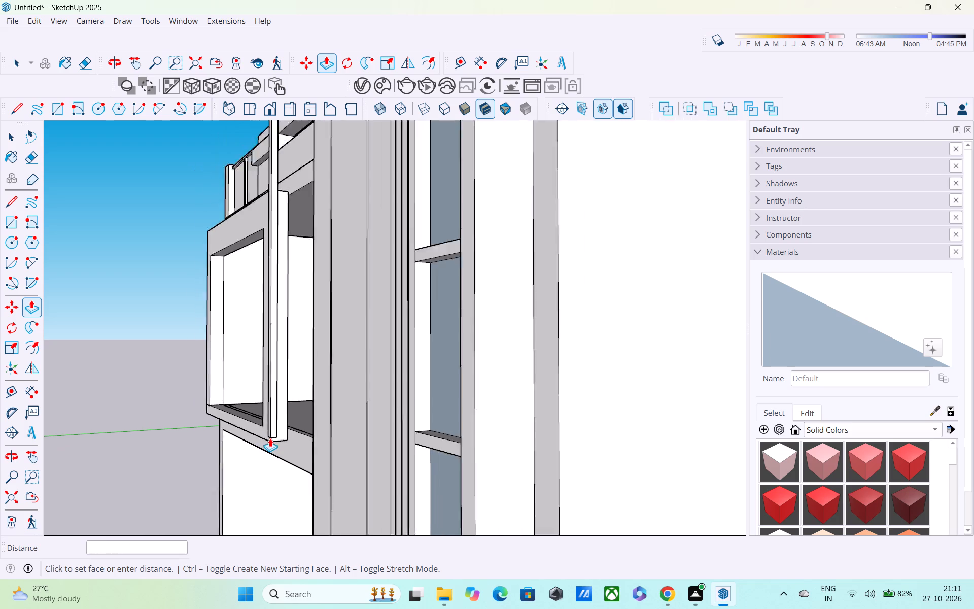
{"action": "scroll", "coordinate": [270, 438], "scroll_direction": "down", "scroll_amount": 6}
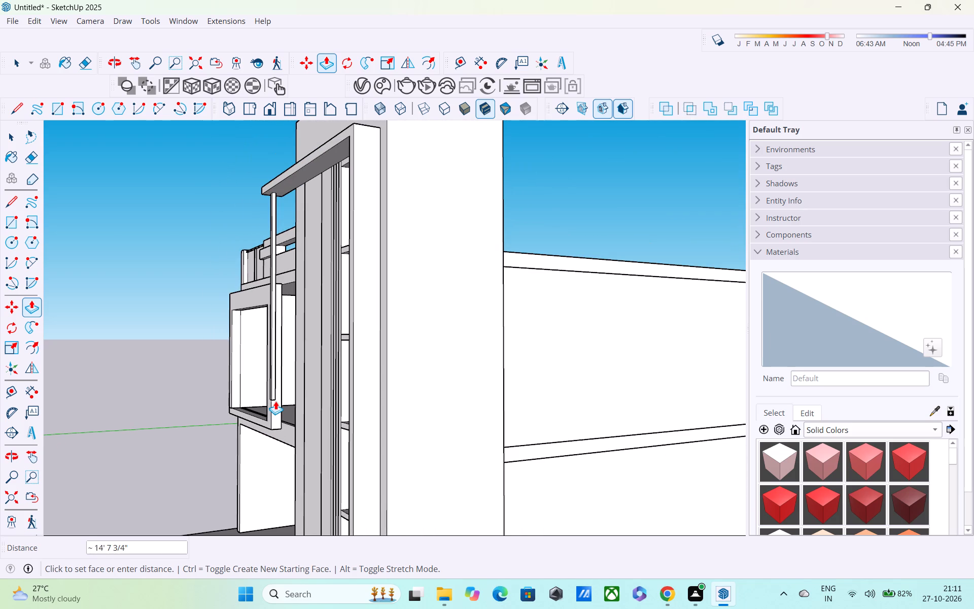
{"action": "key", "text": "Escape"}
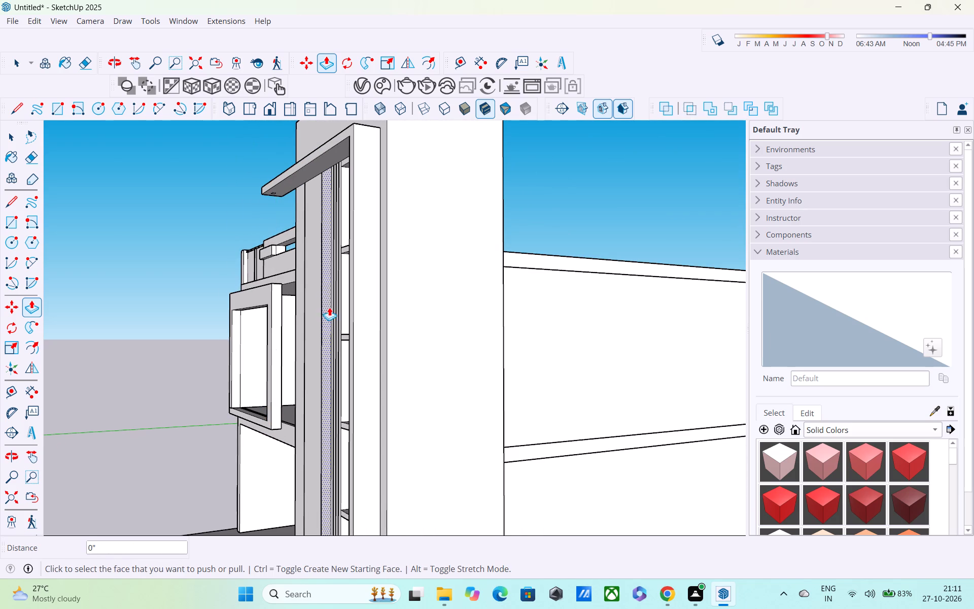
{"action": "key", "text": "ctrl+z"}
Draw a rectangle about 4 13/16" by 6 1/4" on the underside of the tower's overhanging beam, near its free end.
{"action": "middle_click_drag", "start_coordinate": [283, 229], "coordinate": [296, 229]}
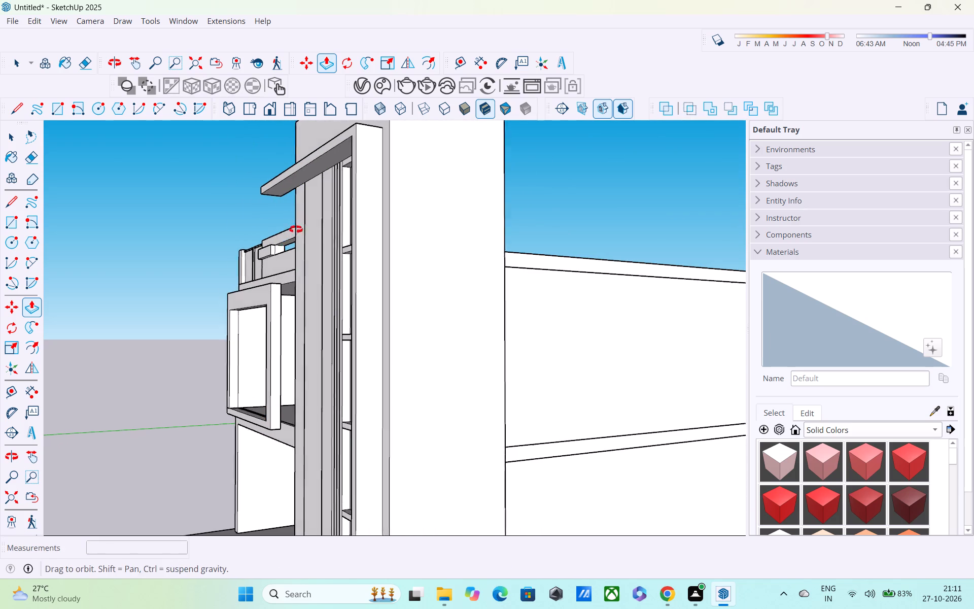
{"action": "middle_click_drag", "start_coordinate": [296, 229], "coordinate": [527, 205]}
{"action": "middle_click_drag", "start_coordinate": [471, 190], "coordinate": [660, 277], "text": "shift"}
{"action": "scroll", "coordinate": [558, 251], "scroll_direction": "up", "scroll_amount": 2}
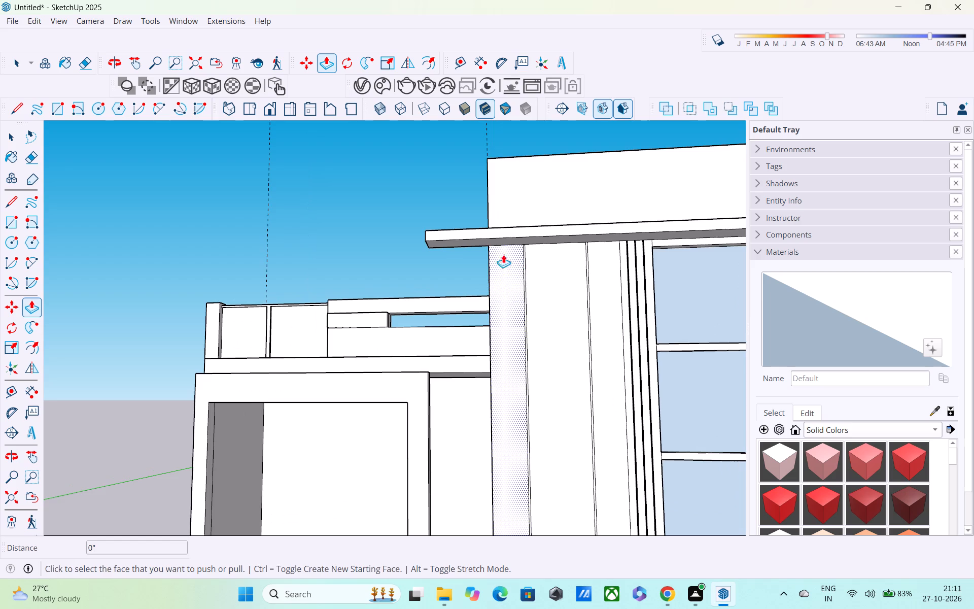
{"action": "middle_click_drag", "start_coordinate": [490, 241], "coordinate": [504, 128]}
{"action": "middle_click_drag", "start_coordinate": [484, 243], "coordinate": [483, 132], "text": "shift"}
{"action": "middle_click_drag", "start_coordinate": [483, 164], "coordinate": [525, 308], "text": "shift"}
{"action": "middle_click_drag", "start_coordinate": [505, 276], "coordinate": [490, 211]}
{"action": "key", "text": "r"}
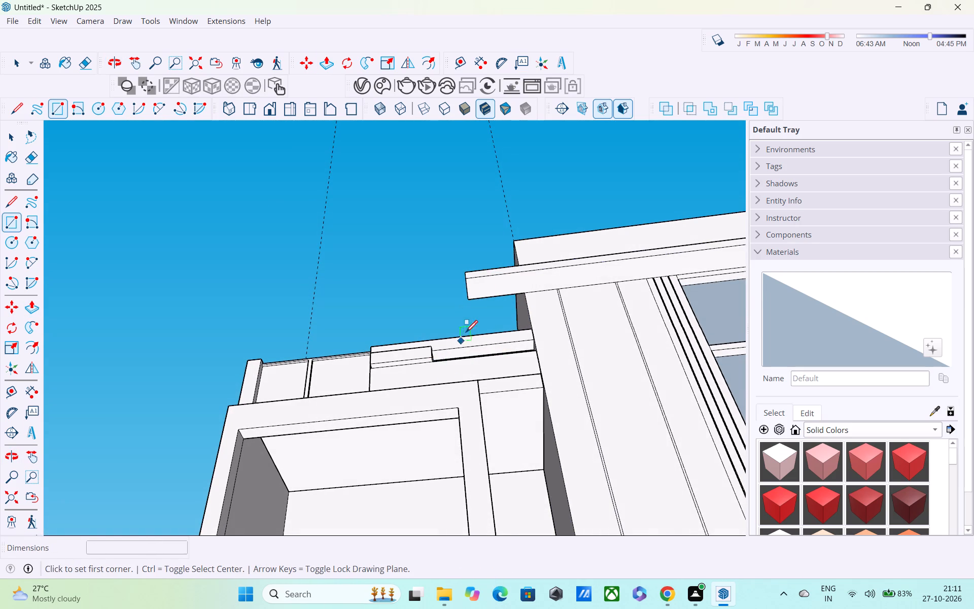
{"action": "scroll", "coordinate": [472, 315], "scroll_direction": "up", "scroll_amount": 6}
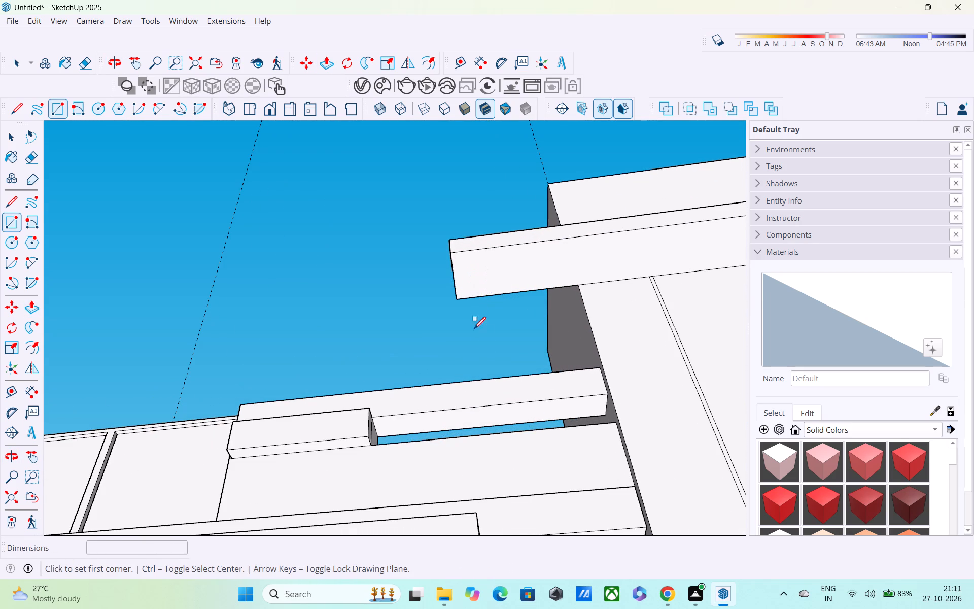
{"action": "left_click", "coordinate": [472, 282]}
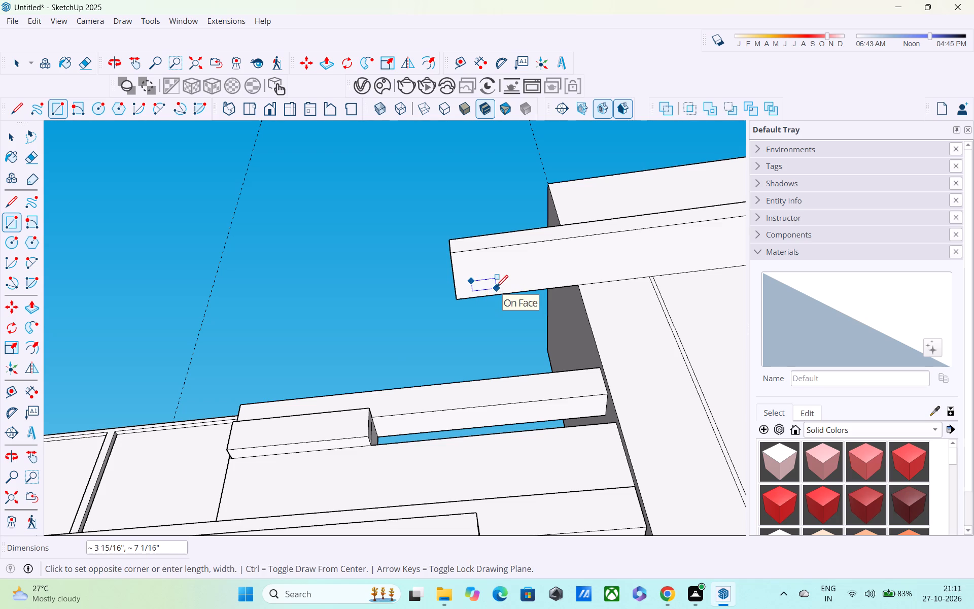
{"action": "left_click", "coordinate": [494, 291]}
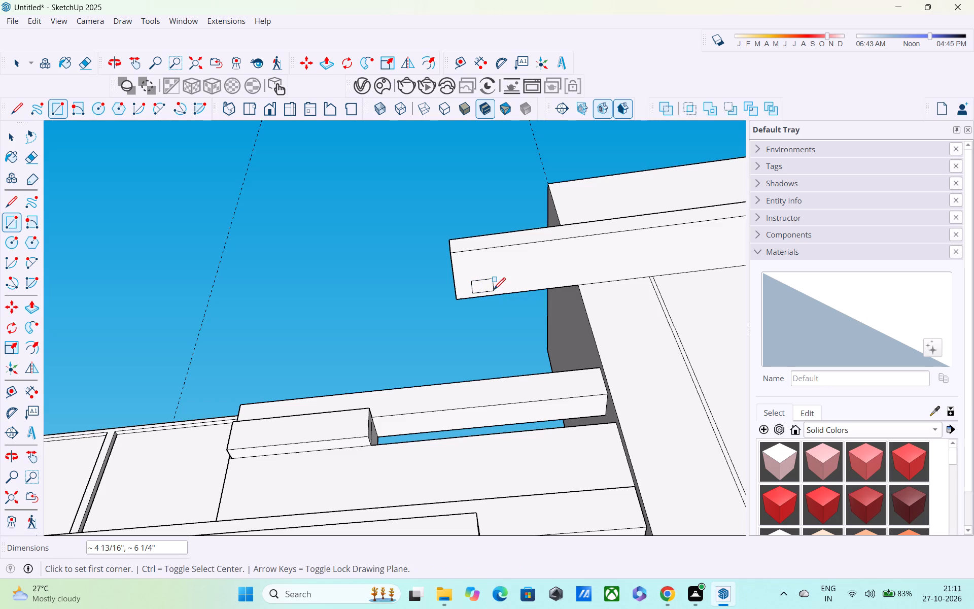
Extrude the rectangle down 16' 10" as a slender post, ending level with the bottom corner of the projecting upper-storey frame.
{"action": "key", "text": "p"}
{"action": "left_click", "coordinate": [490, 286]}
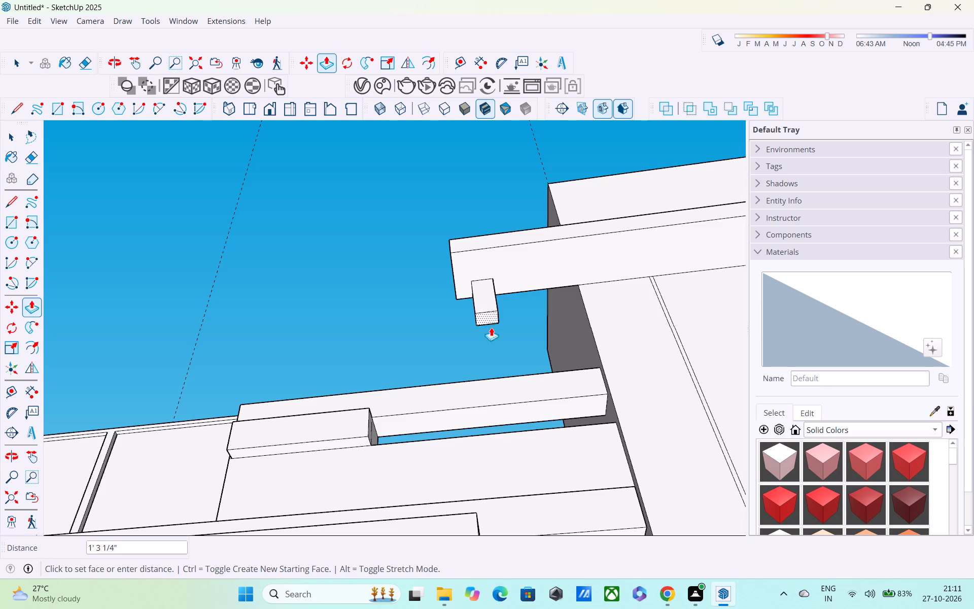
{"action": "scroll", "coordinate": [495, 341], "scroll_direction": "down", "scroll_amount": 3}
{"action": "middle_click_drag", "start_coordinate": [495, 341], "coordinate": [492, 262]}
{"action": "scroll", "coordinate": [492, 263], "scroll_direction": "down", "scroll_amount": 5}
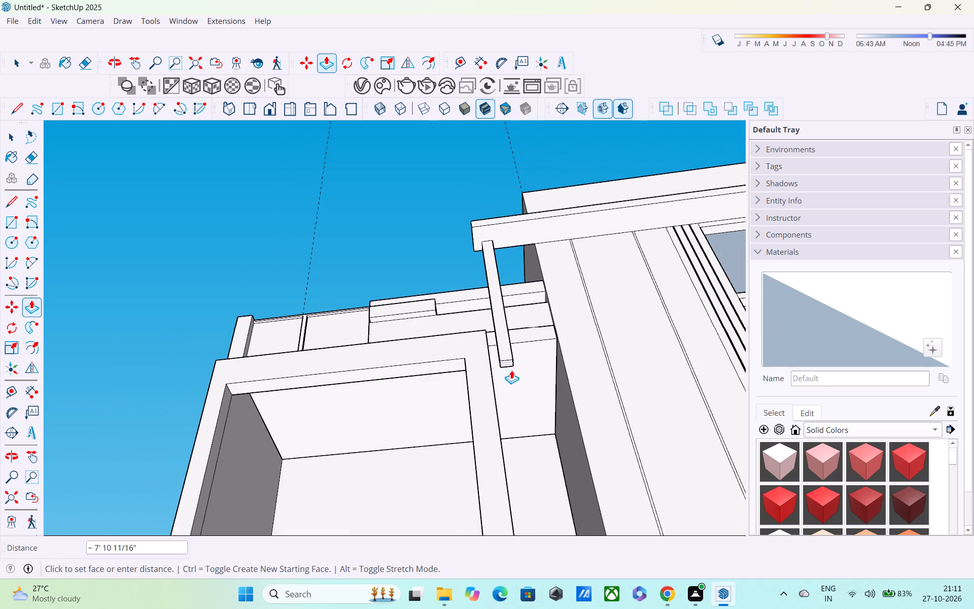
{"action": "middle_click_drag", "start_coordinate": [516, 393], "coordinate": [505, 212], "text": "shift"}
{"action": "middle_click_drag", "start_coordinate": [507, 265], "coordinate": [507, 267]}
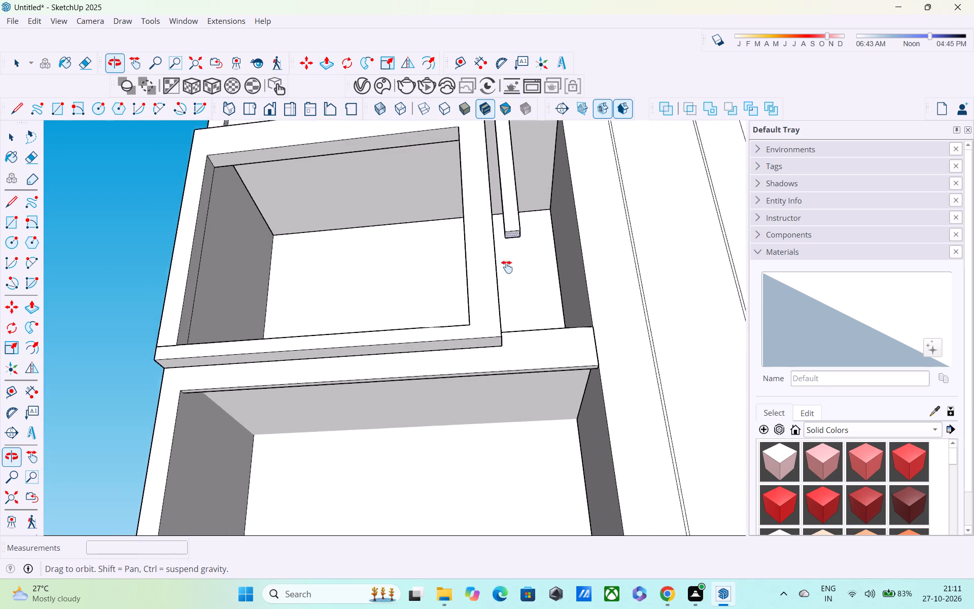
{"action": "middle_click_drag", "start_coordinate": [507, 267], "coordinate": [507, 248]}
{"action": "middle_click_drag", "start_coordinate": [516, 278], "coordinate": [481, 380]}
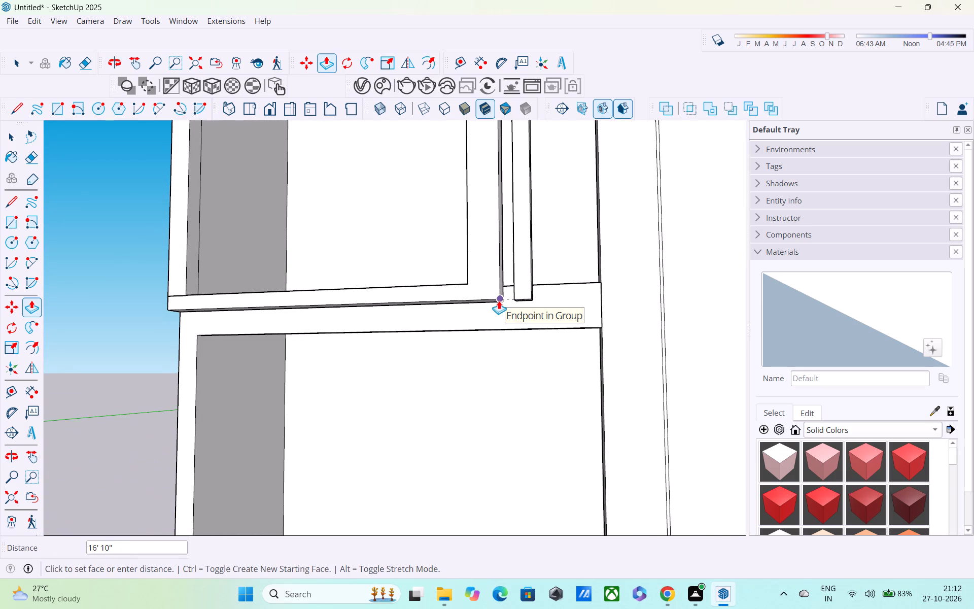
{"action": "left_click", "coordinate": [499, 300]}
{"action": "middle_click_drag", "start_coordinate": [528, 305], "coordinate": [337, 347]}
{"action": "scroll", "coordinate": [340, 344], "scroll_direction": "down", "scroll_amount": 5}
{"action": "middle_click_drag", "start_coordinate": [352, 331], "coordinate": [433, 420], "text": "shift"}
{"action": "middle_click_drag", "start_coordinate": [511, 364], "coordinate": [496, 363]}
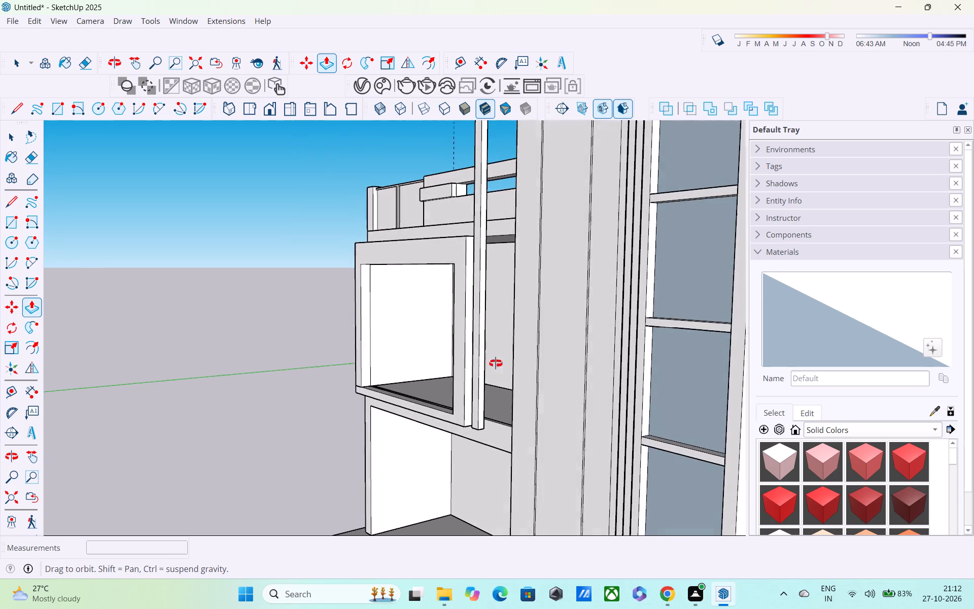
{"action": "middle_click_drag", "start_coordinate": [496, 363], "coordinate": [506, 399]}
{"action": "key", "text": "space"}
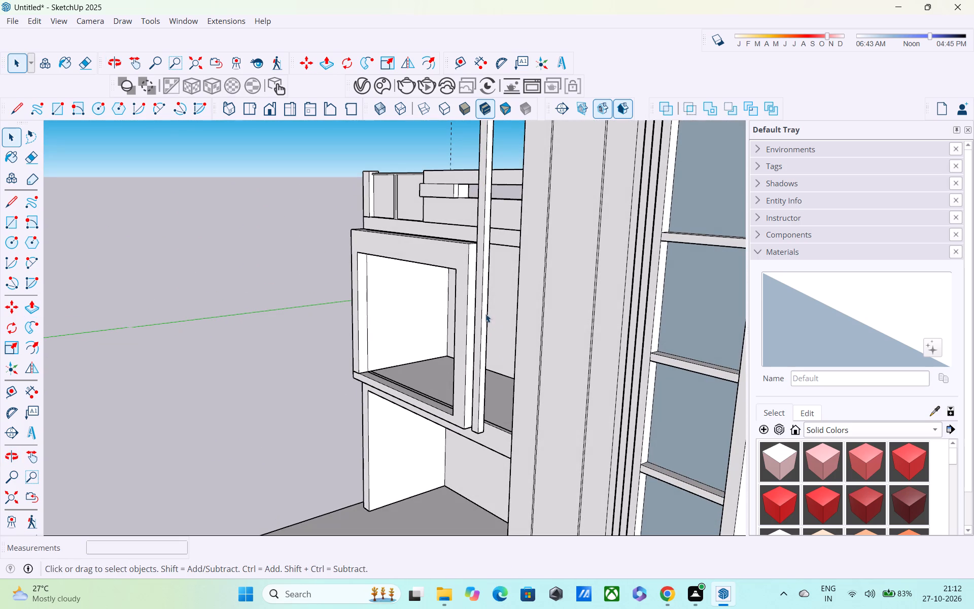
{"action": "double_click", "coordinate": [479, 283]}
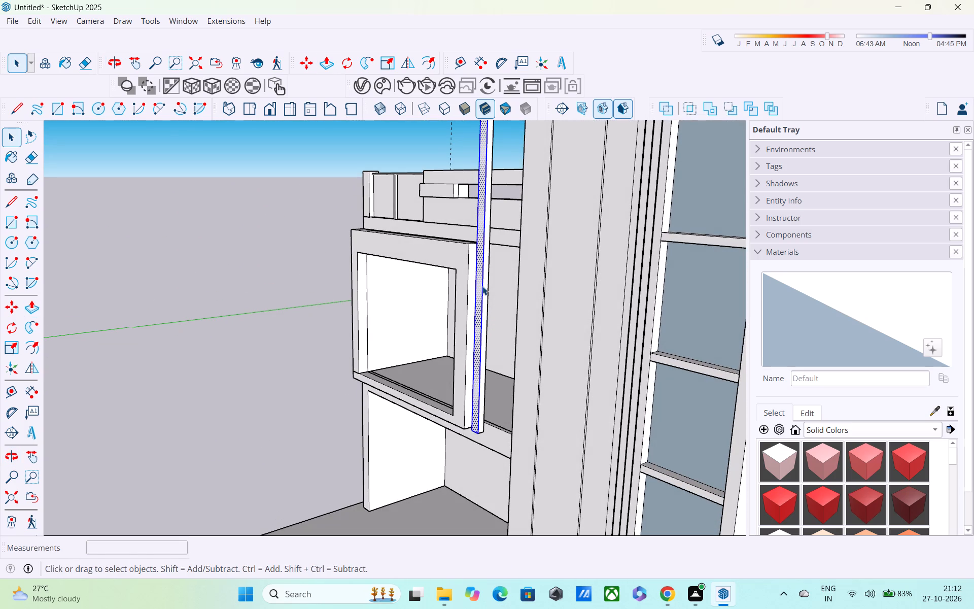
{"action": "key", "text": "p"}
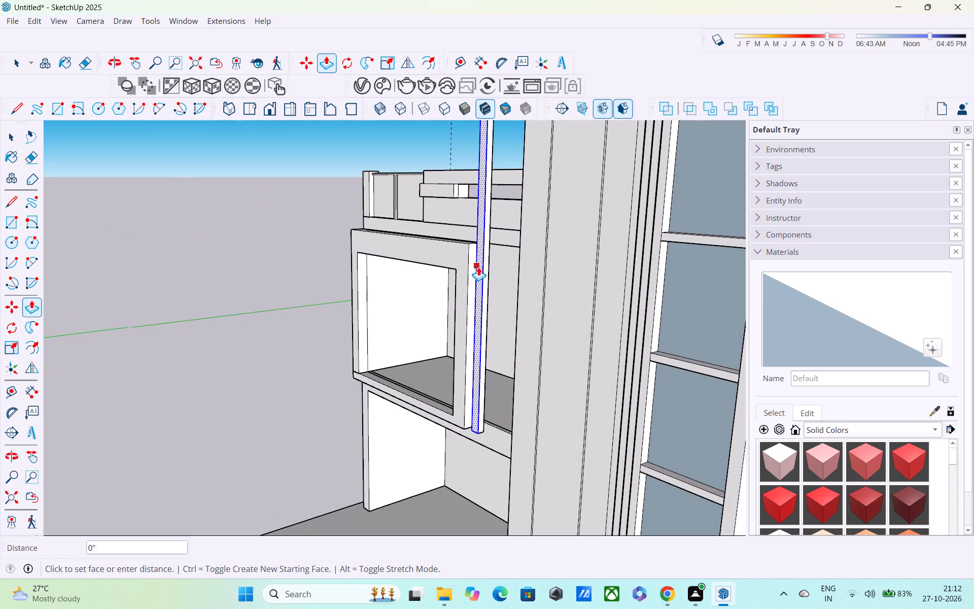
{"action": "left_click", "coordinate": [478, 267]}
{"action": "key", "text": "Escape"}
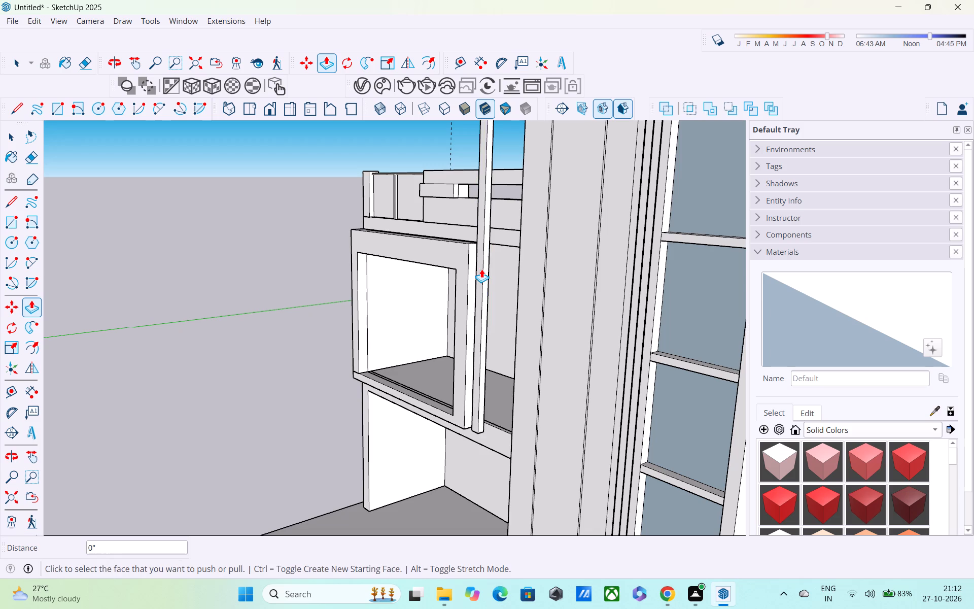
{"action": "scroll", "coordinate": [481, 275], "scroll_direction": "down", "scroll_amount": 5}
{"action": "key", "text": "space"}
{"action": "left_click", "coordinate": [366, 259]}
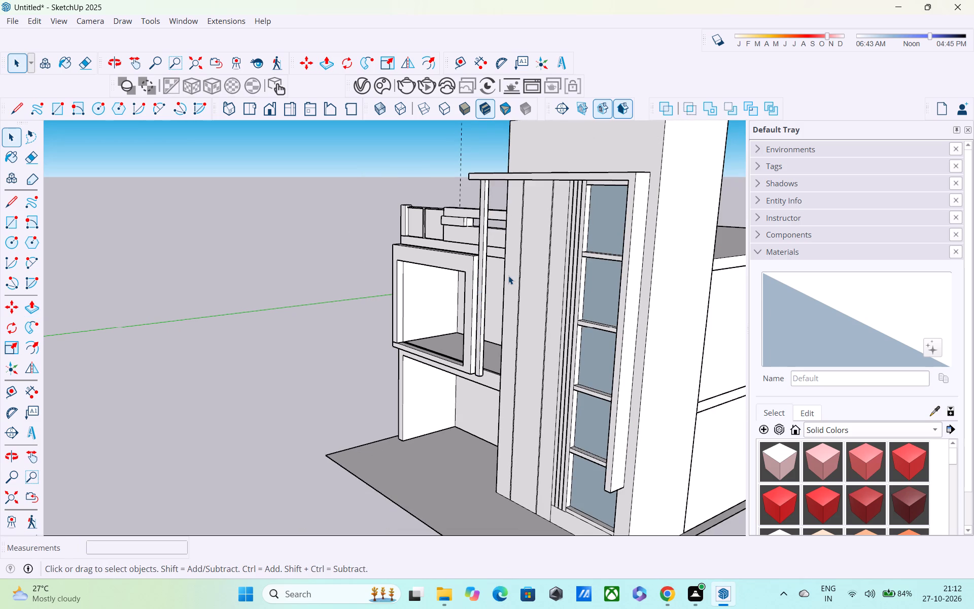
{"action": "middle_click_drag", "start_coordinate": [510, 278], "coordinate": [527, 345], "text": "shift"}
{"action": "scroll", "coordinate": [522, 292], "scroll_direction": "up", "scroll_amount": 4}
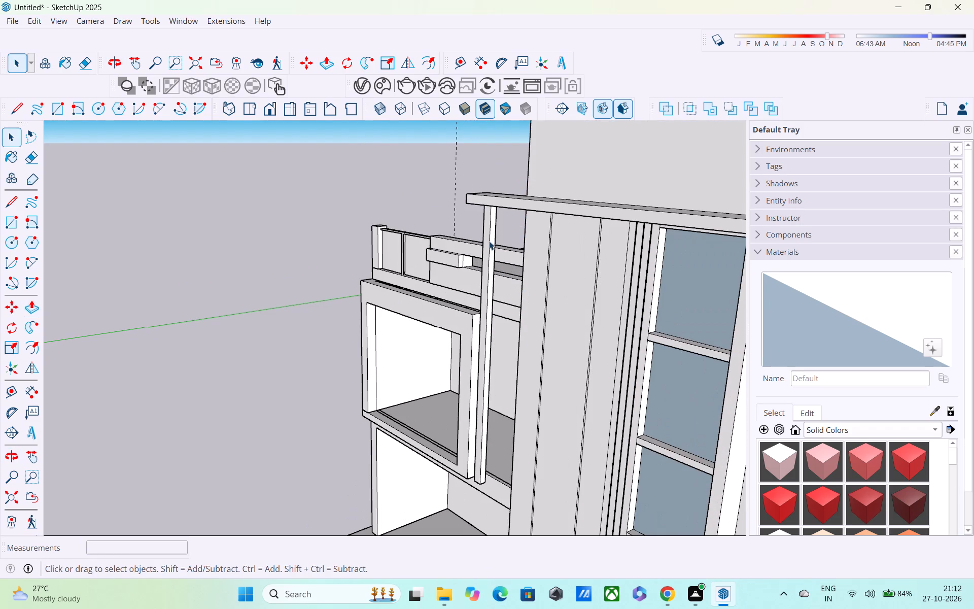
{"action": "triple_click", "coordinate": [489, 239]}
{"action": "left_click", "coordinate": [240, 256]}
Push the slender post's front face inward by about 2 5/16" to thin the post.
{"action": "middle_click_drag", "start_coordinate": [461, 300], "coordinate": [639, 233]}
{"action": "scroll", "coordinate": [490, 317], "scroll_direction": "down", "scroll_amount": 1}
{"action": "middle_click_drag", "start_coordinate": [488, 321], "coordinate": [458, 289]}
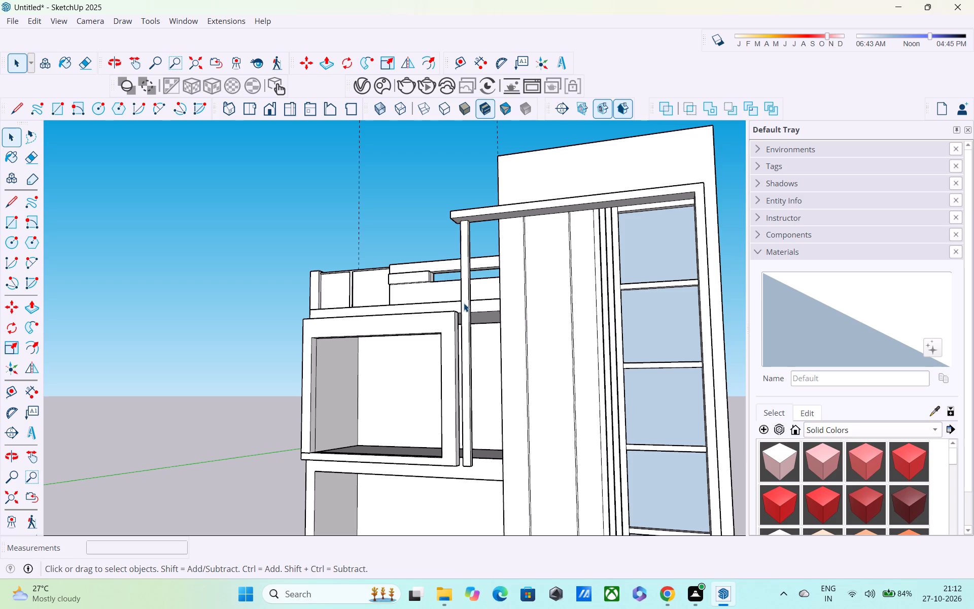
{"action": "key", "text": "p"}
{"action": "scroll", "coordinate": [464, 303], "scroll_direction": "up", "scroll_amount": 6}
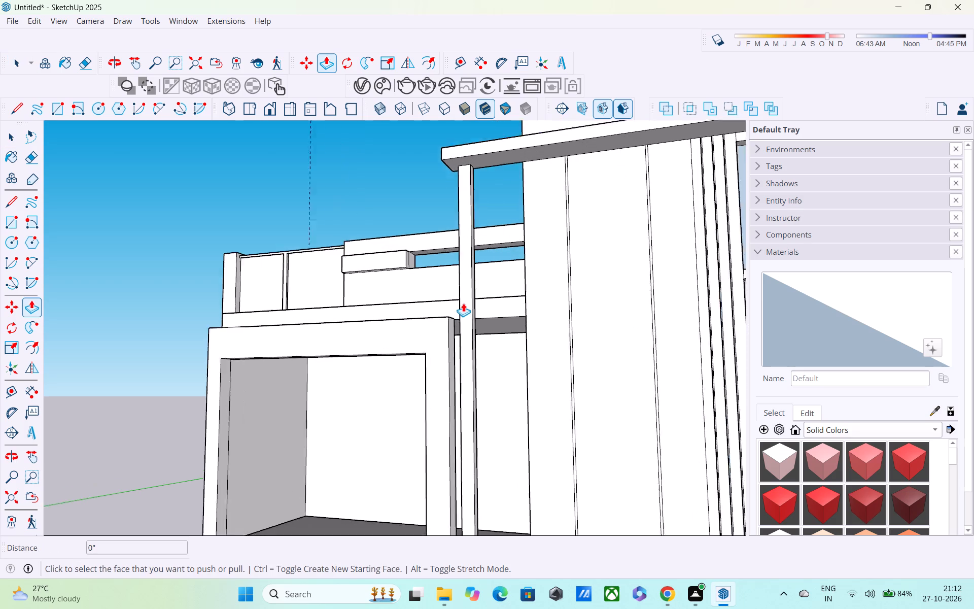
{"action": "scroll", "coordinate": [463, 303], "scroll_direction": "up", "scroll_amount": 2}
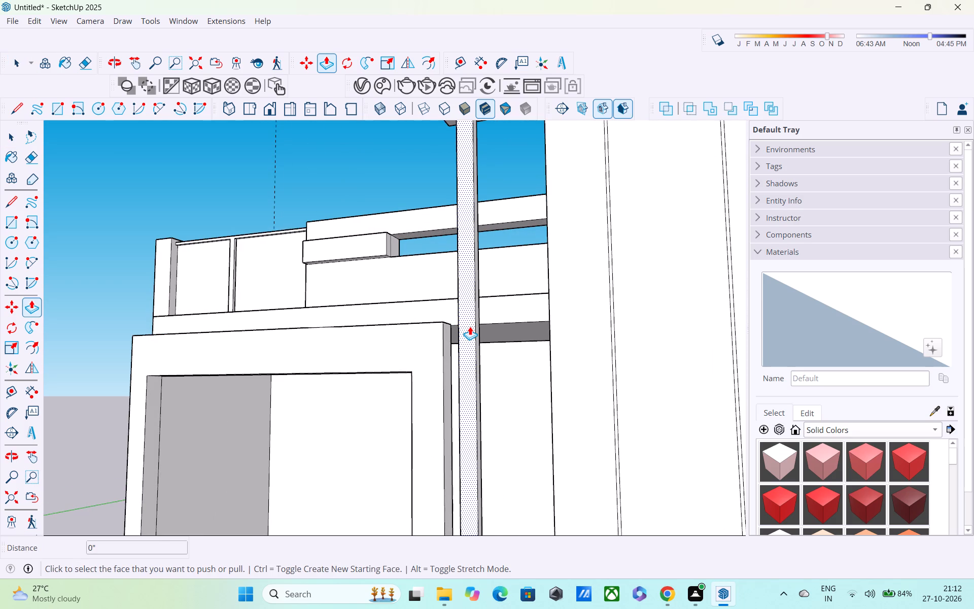
{"action": "left_click", "coordinate": [470, 326]}
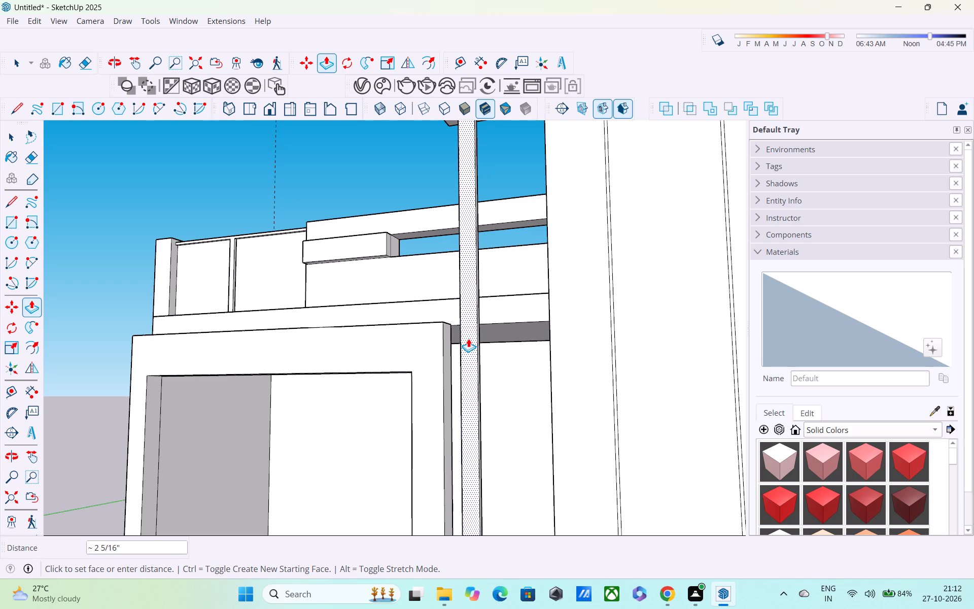
{"action": "left_click", "coordinate": [468, 339]}
{"action": "middle_click_drag", "start_coordinate": [477, 394], "coordinate": [416, 366]}
{"action": "scroll", "coordinate": [414, 361], "scroll_direction": "down", "scroll_amount": 6}
{"action": "middle_click_drag", "start_coordinate": [418, 355], "coordinate": [352, 332]}
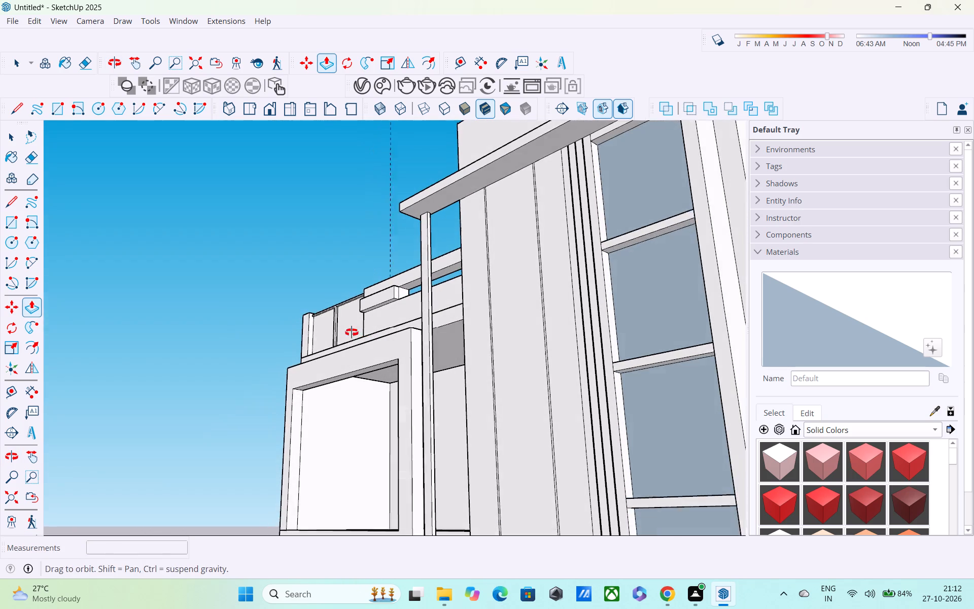
{"action": "middle_click_drag", "start_coordinate": [352, 332], "coordinate": [345, 329]}
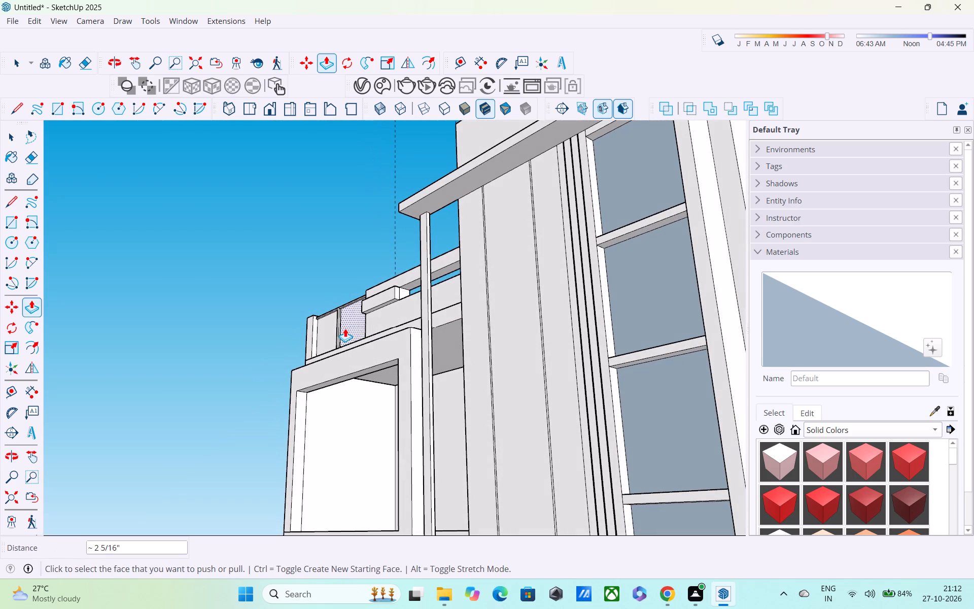
{"action": "key", "text": "Escape"}
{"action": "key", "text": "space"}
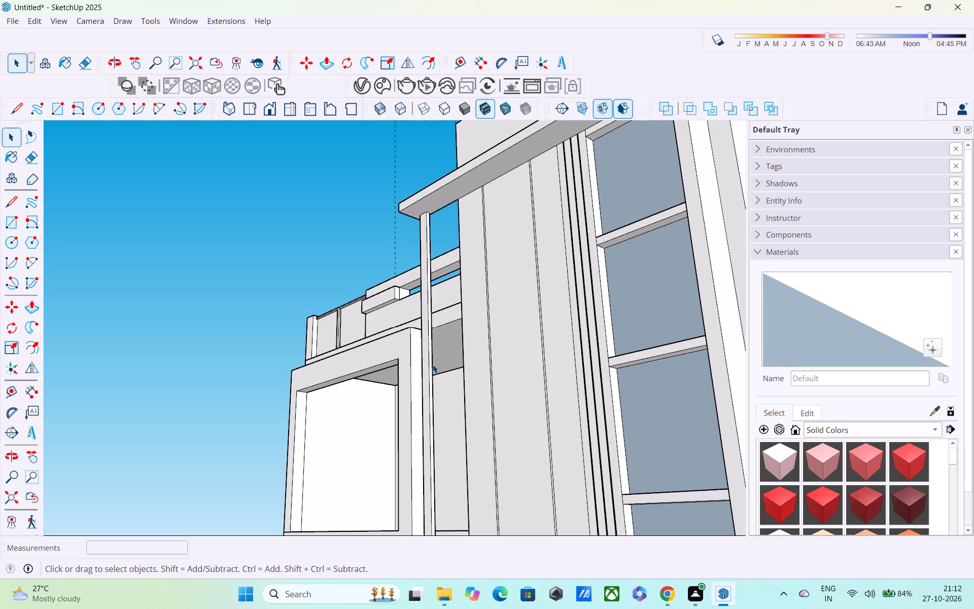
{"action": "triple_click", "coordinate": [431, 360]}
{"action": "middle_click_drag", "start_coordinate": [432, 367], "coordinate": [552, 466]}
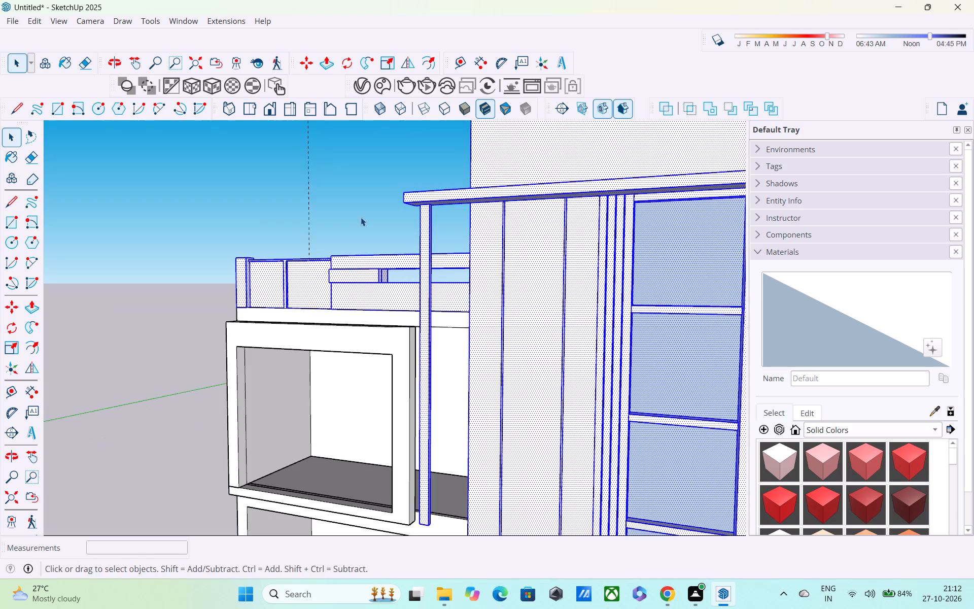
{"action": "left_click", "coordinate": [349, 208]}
Select the slender post's long side faces and their vertical edges, leaving out the connected beam and tower.
{"action": "scroll", "coordinate": [455, 274], "scroll_direction": "up", "scroll_amount": 5}
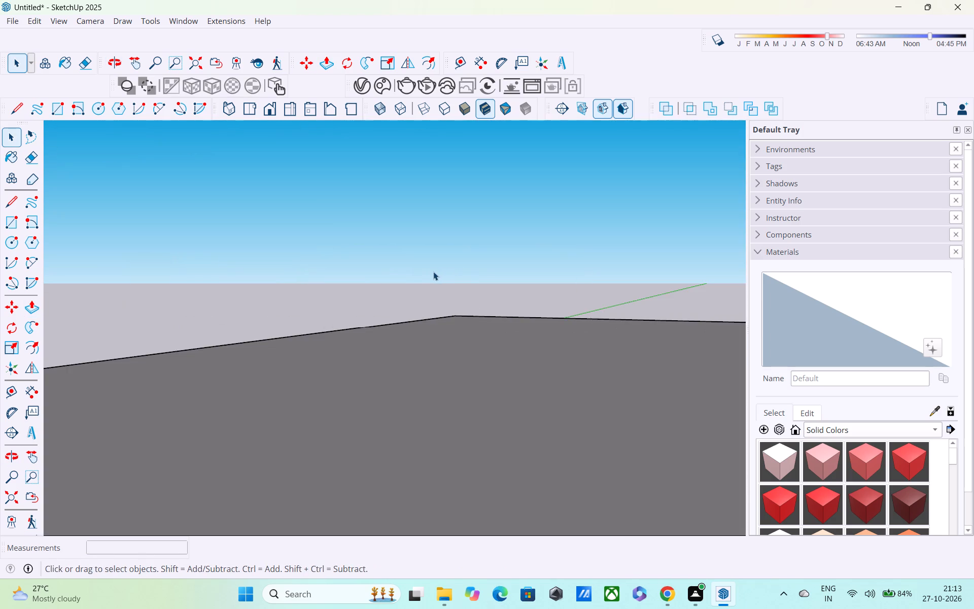
{"action": "scroll", "coordinate": [433, 272], "scroll_direction": "down", "scroll_amount": 6}
{"action": "scroll", "coordinate": [415, 278], "scroll_direction": "up", "scroll_amount": 2}
{"action": "middle_click_drag", "start_coordinate": [414, 279], "coordinate": [858, 298]}
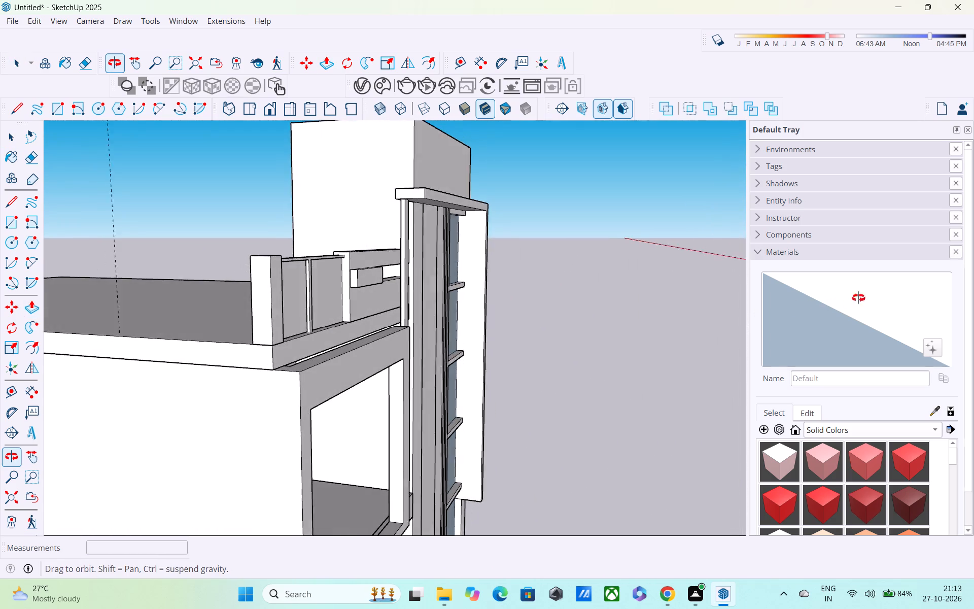
{"action": "middle_click_drag", "start_coordinate": [858, 298], "coordinate": [867, 295]}
{"action": "scroll", "coordinate": [444, 292], "scroll_direction": "up", "scroll_amount": 2}
{"action": "middle_click_drag", "start_coordinate": [395, 300], "coordinate": [440, 313]}
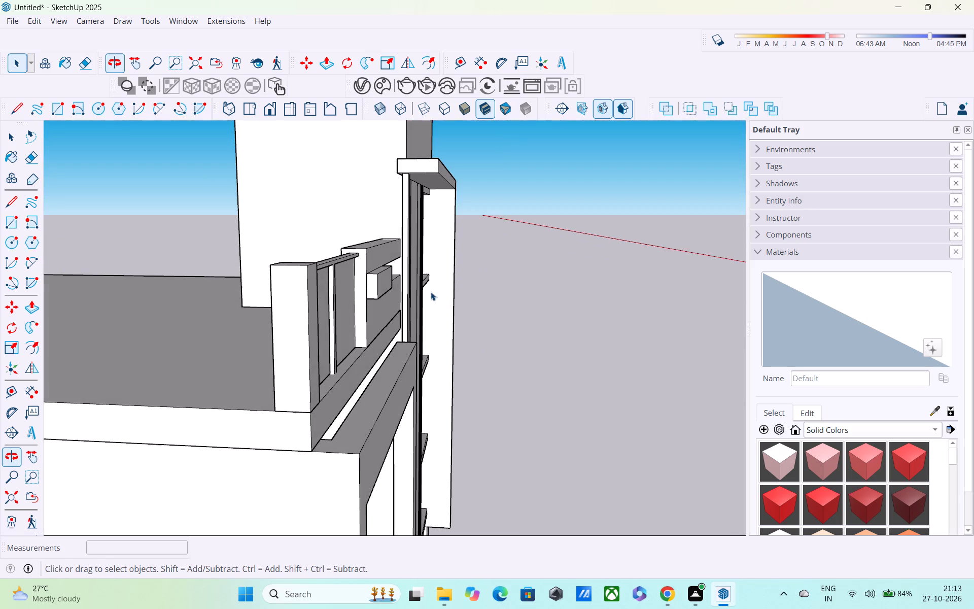
{"action": "double_click", "coordinate": [407, 215], "text": "shift"}
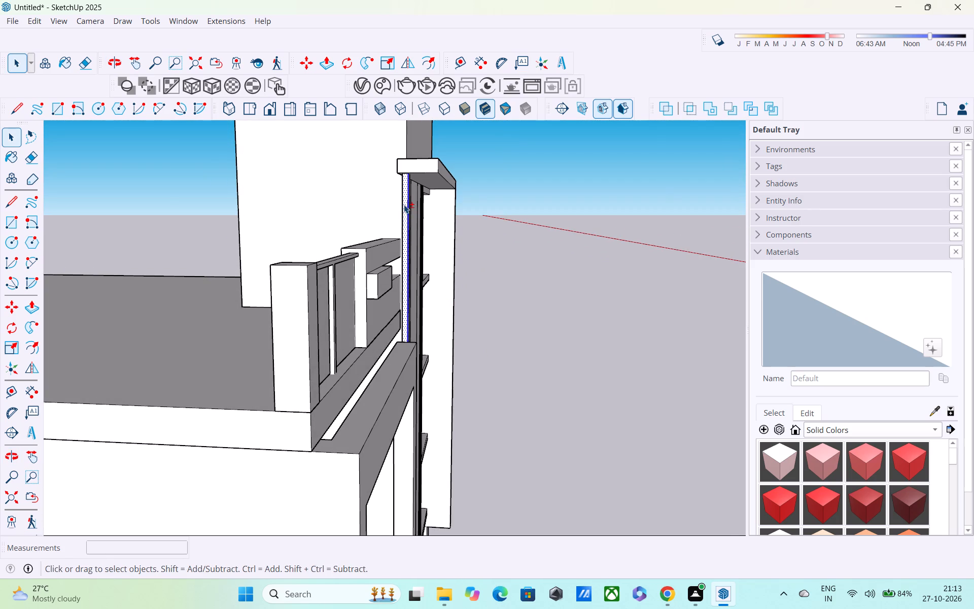
{"action": "double_click", "coordinate": [403, 204], "text": "shift"}
{"action": "middle_click_drag", "start_coordinate": [404, 265], "coordinate": [289, 229]}
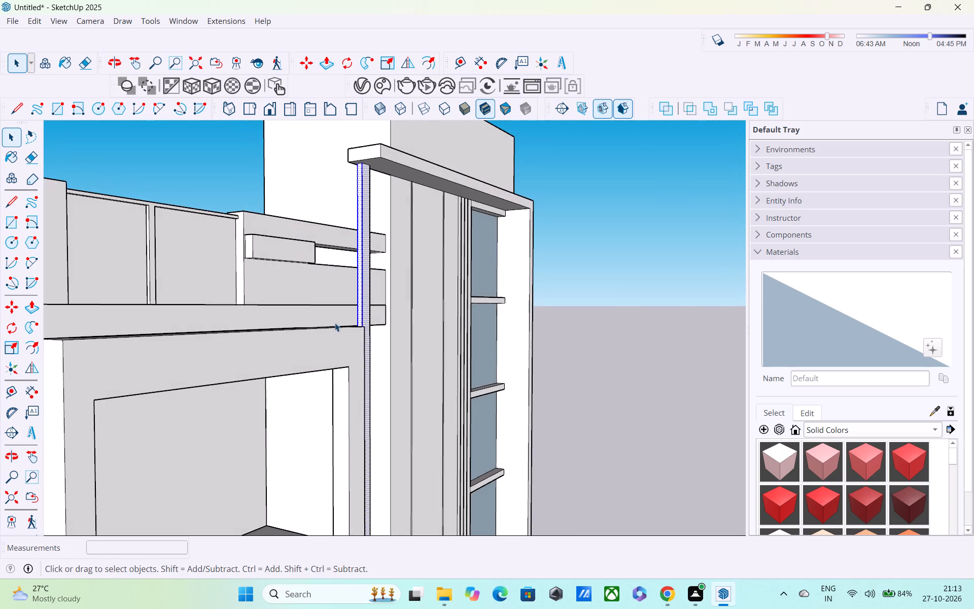
{"action": "middle_click_drag", "start_coordinate": [309, 347], "coordinate": [80, 312]}
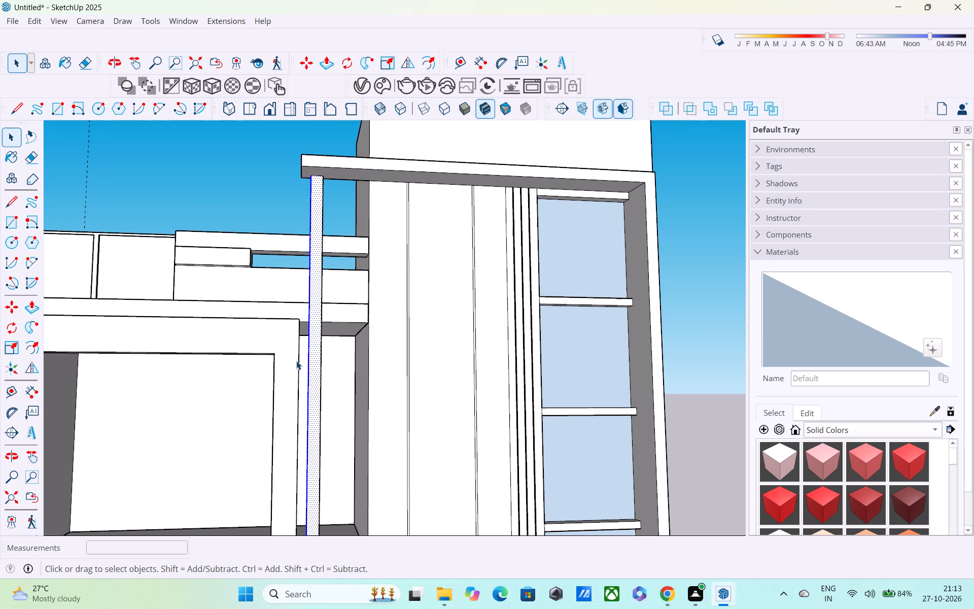
{"action": "scroll", "coordinate": [319, 370], "scroll_direction": "up", "scroll_amount": 3}
{"action": "left_click", "coordinate": [324, 317], "text": "shift"}
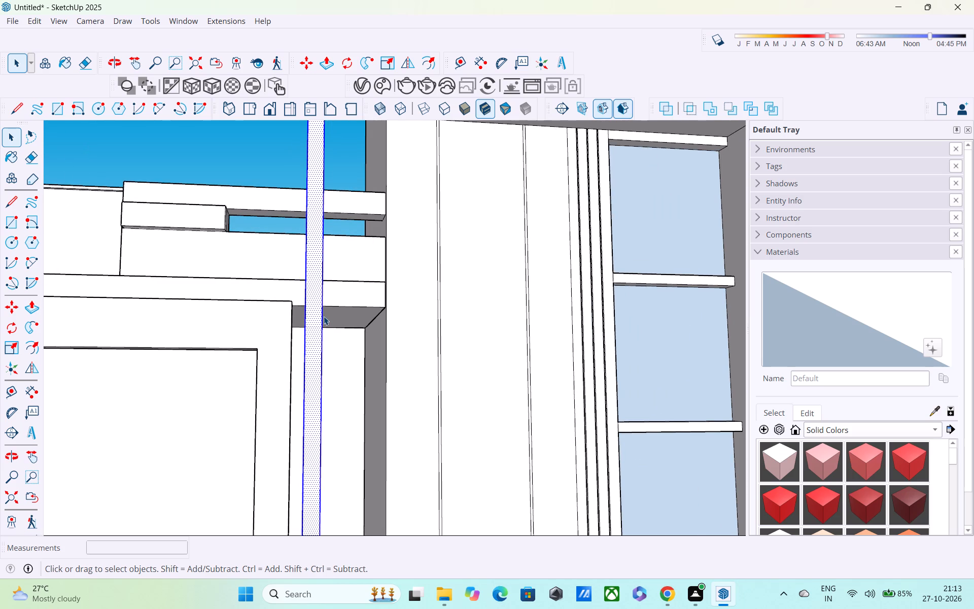
{"action": "middle_click_drag", "start_coordinate": [312, 324], "coordinate": [103, 321]}
{"action": "scroll", "coordinate": [339, 356], "scroll_direction": "up", "scroll_amount": 4}
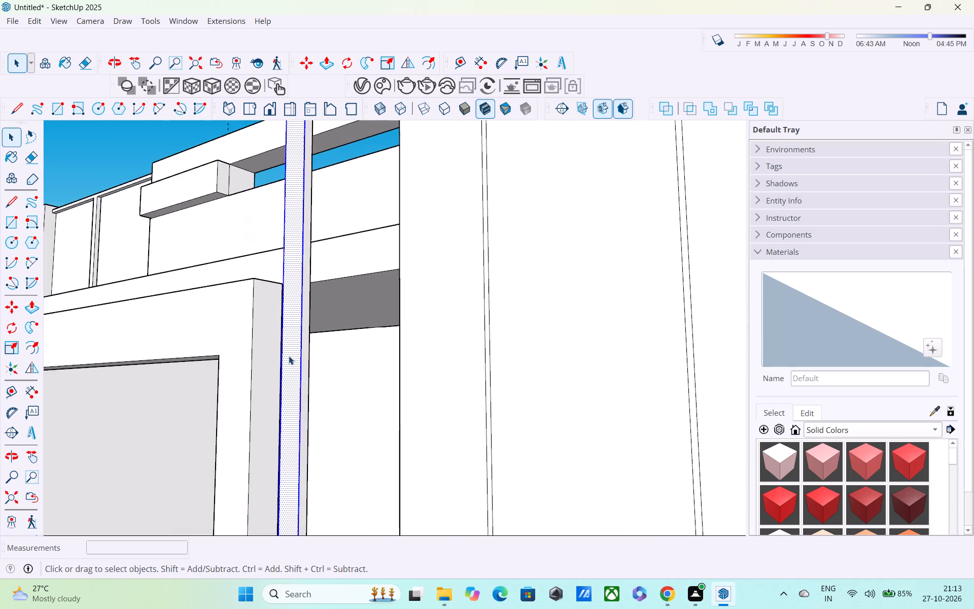
{"action": "scroll", "coordinate": [290, 353], "scroll_direction": "up", "scroll_amount": 5}
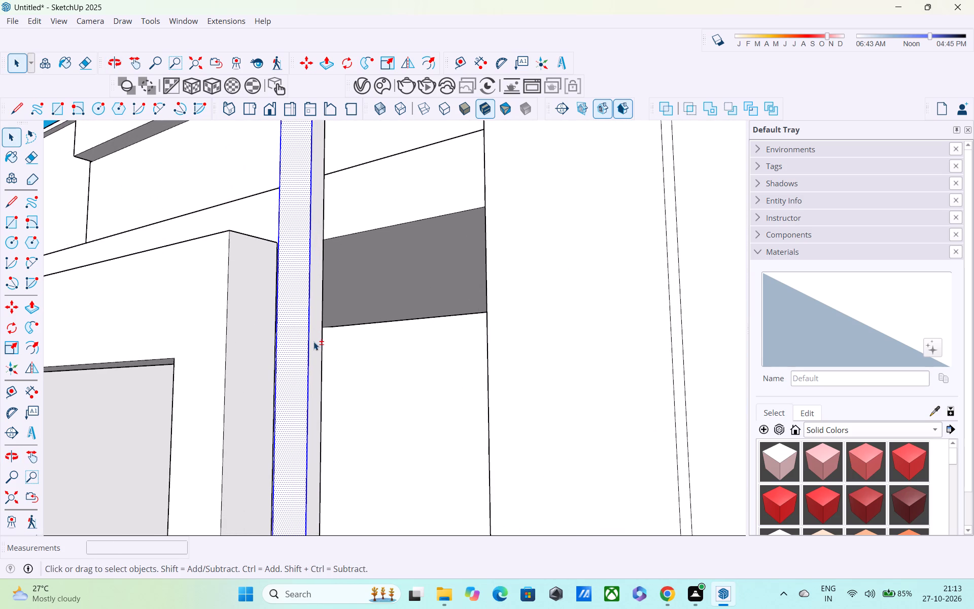
{"action": "scroll", "coordinate": [314, 342], "scroll_direction": "up", "scroll_amount": 3, "text": "shift"}
{"action": "left_click", "coordinate": [315, 337], "text": "shift"}
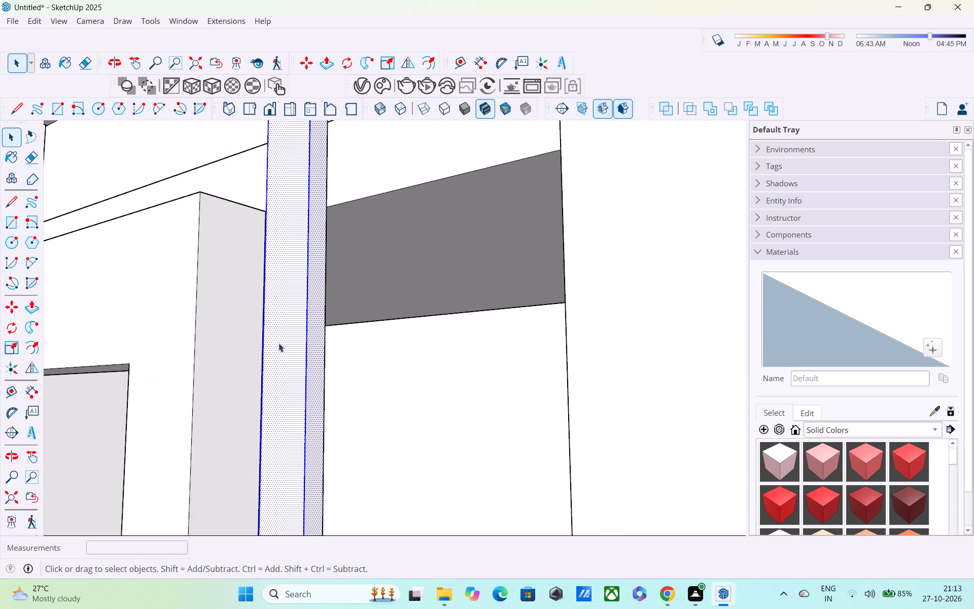
{"action": "scroll", "coordinate": [337, 335], "scroll_direction": "down", "scroll_amount": 1}
{"action": "middle_click_drag", "start_coordinate": [337, 335], "coordinate": [404, 376]}
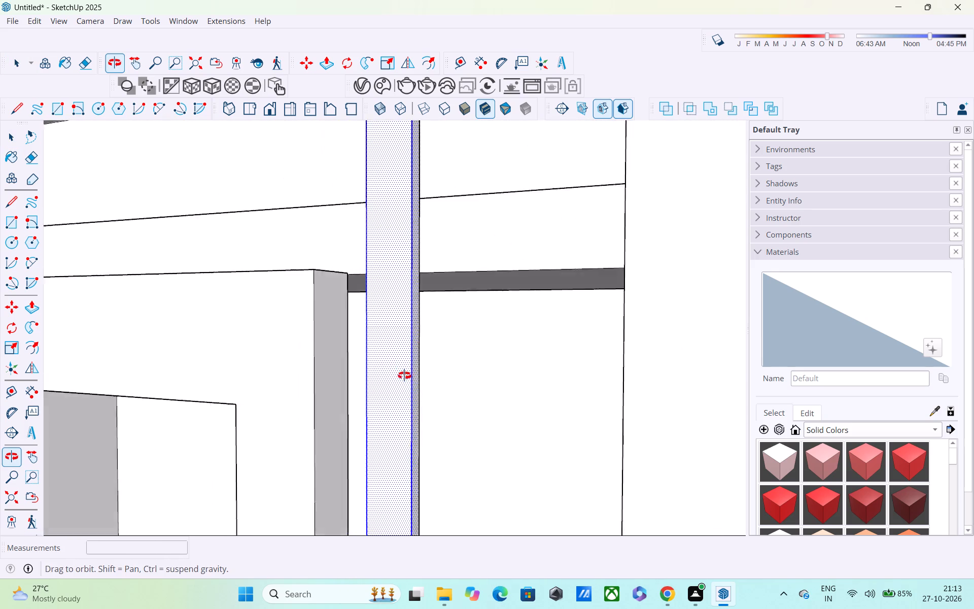
{"action": "middle_click_drag", "start_coordinate": [404, 376], "coordinate": [405, 173]}
{"action": "scroll", "coordinate": [405, 173], "scroll_direction": "up", "scroll_amount": 1}
{"action": "scroll", "coordinate": [426, 294], "scroll_direction": "up", "scroll_amount": 4}
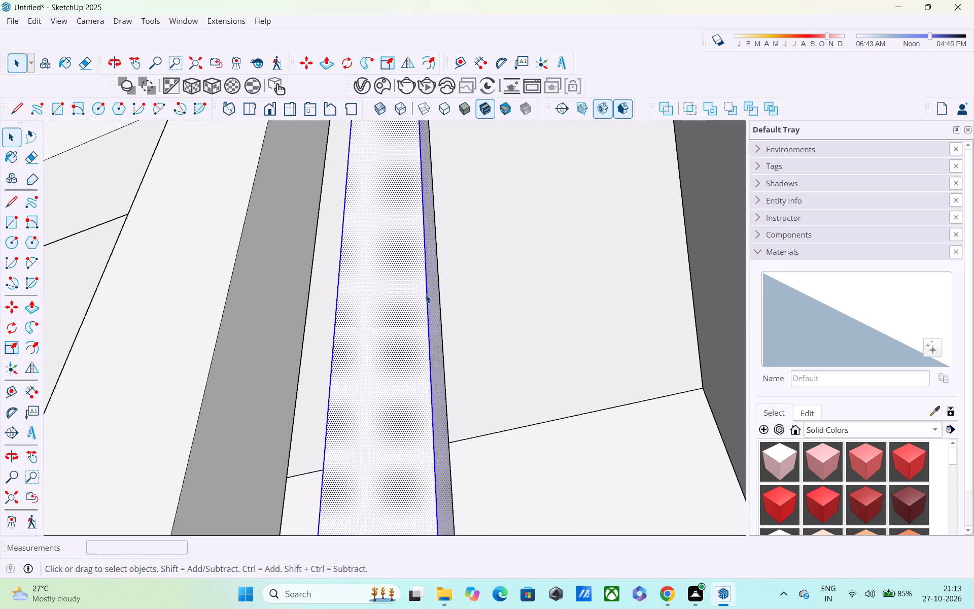
{"action": "left_click", "coordinate": [444, 327], "text": "shift"}
{"action": "left_click", "coordinate": [444, 340], "text": "shift"}
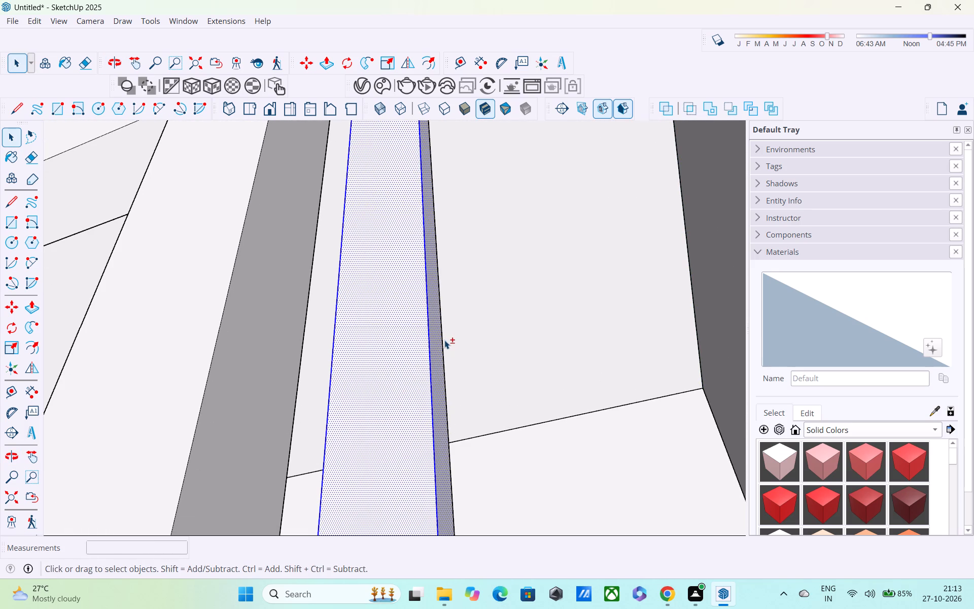
{"action": "left_click", "coordinate": [441, 350], "text": "shift"}
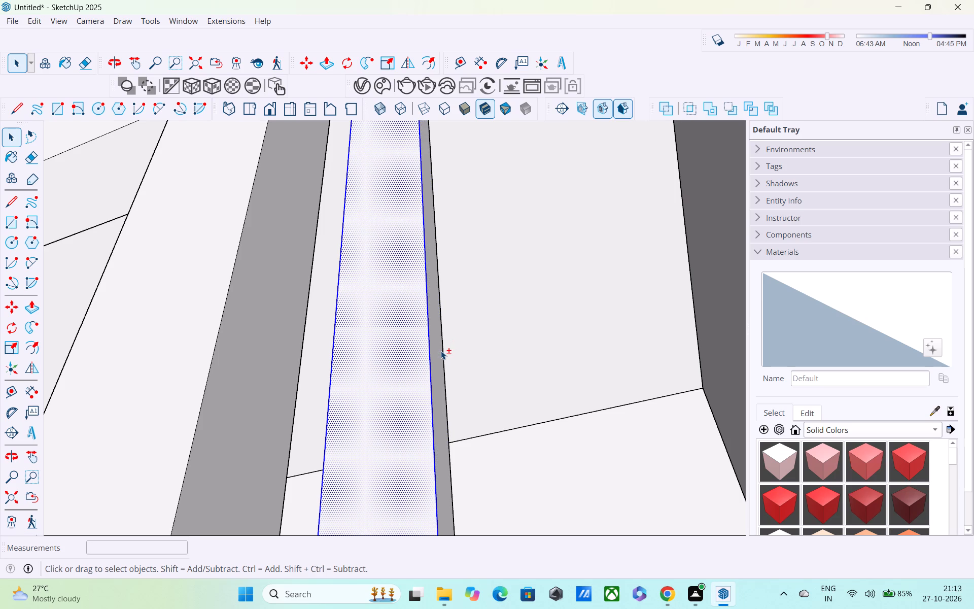
{"action": "left_click", "coordinate": [441, 351], "text": "shift"}
{"action": "scroll", "coordinate": [440, 351], "scroll_direction": "up", "scroll_amount": 2}
{"action": "middle_click_drag", "start_coordinate": [405, 356], "coordinate": [222, 387]}
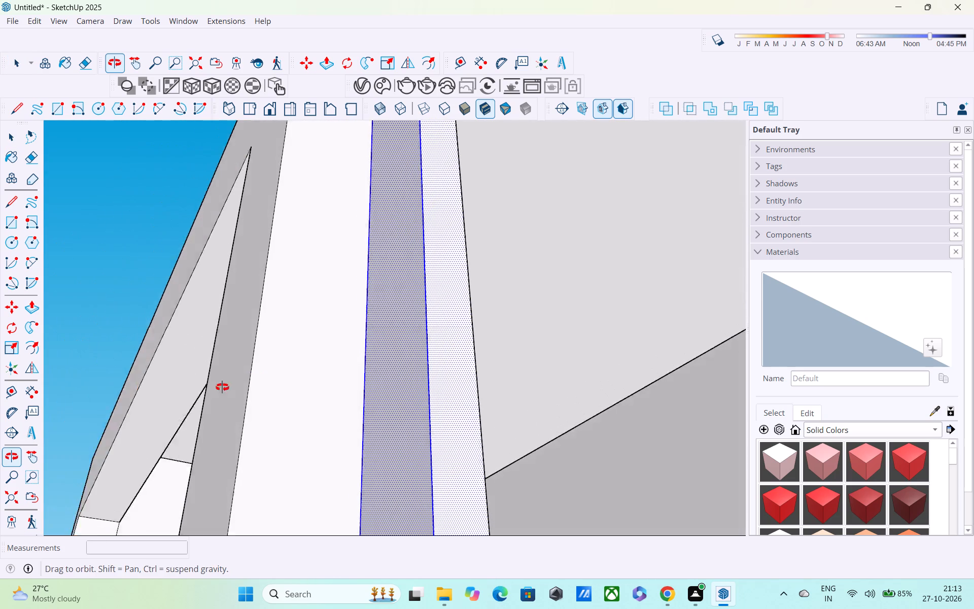
{"action": "middle_click_drag", "start_coordinate": [222, 387], "coordinate": [197, 387]}
{"action": "left_click", "coordinate": [475, 332], "text": "shift"}
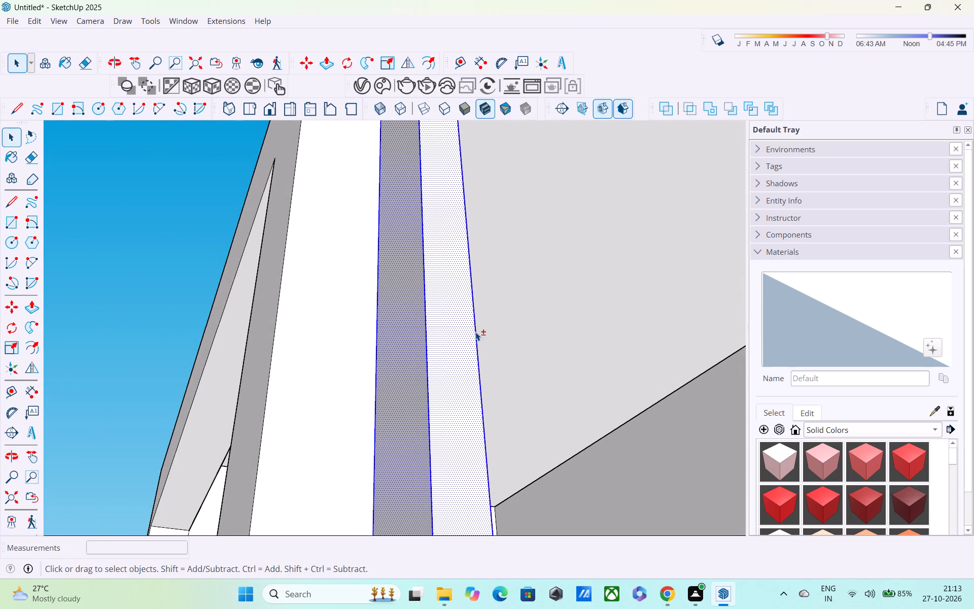
Add the slender post's bottom face and its four bounding edges to the selection.
{"action": "middle_click_drag", "start_coordinate": [477, 335], "coordinate": [274, 362]}
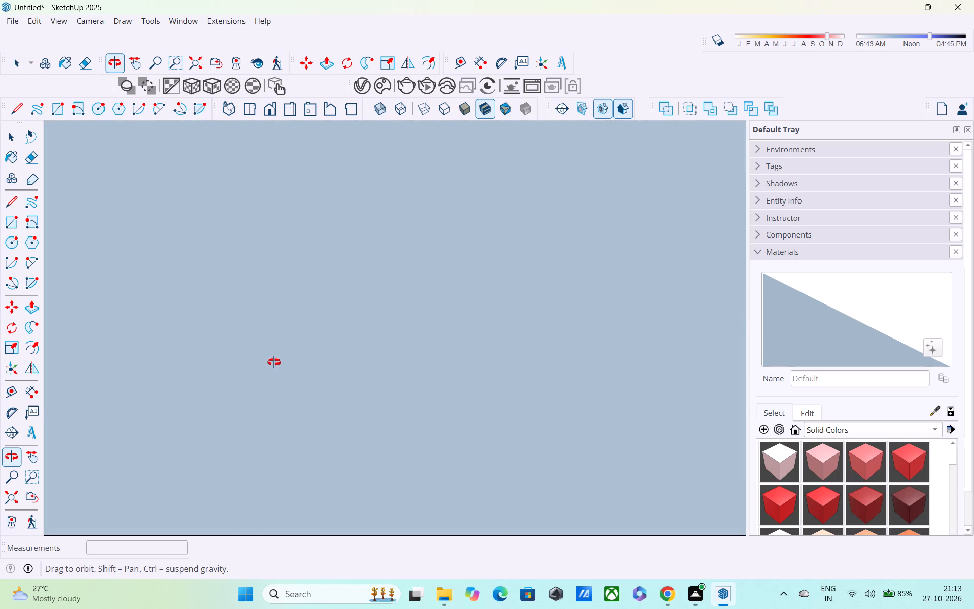
{"action": "middle_click_drag", "start_coordinate": [274, 362], "coordinate": [343, 352]}
{"action": "scroll", "coordinate": [524, 312], "scroll_direction": "up", "scroll_amount": 3}
{"action": "middle_click_drag", "start_coordinate": [449, 326], "coordinate": [409, 334]}
{"action": "scroll", "coordinate": [394, 332], "scroll_direction": "down", "scroll_amount": 7}
{"action": "scroll", "coordinate": [335, 349], "scroll_direction": "down", "scroll_amount": 4}
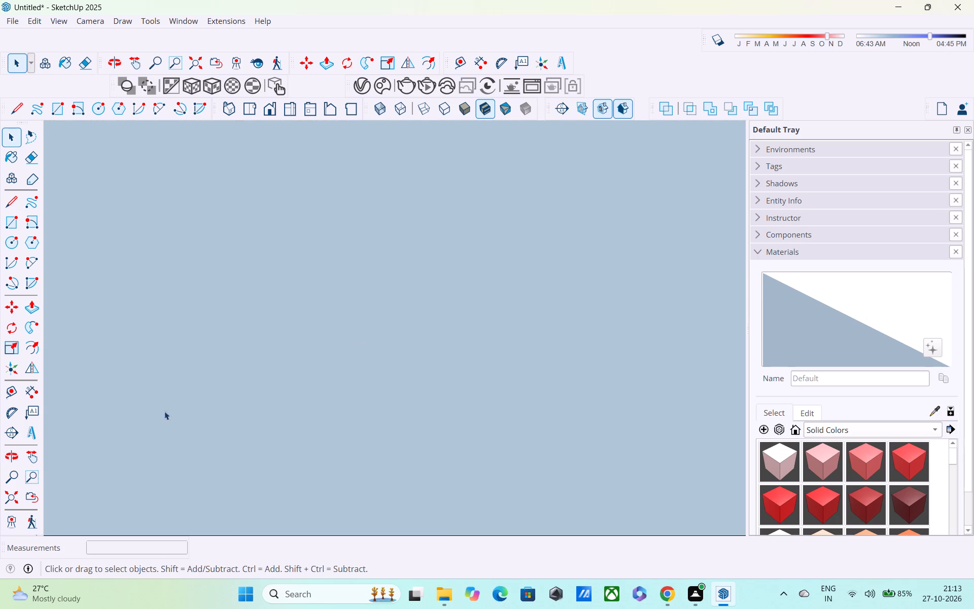
{"action": "left_click", "coordinate": [12, 498]}
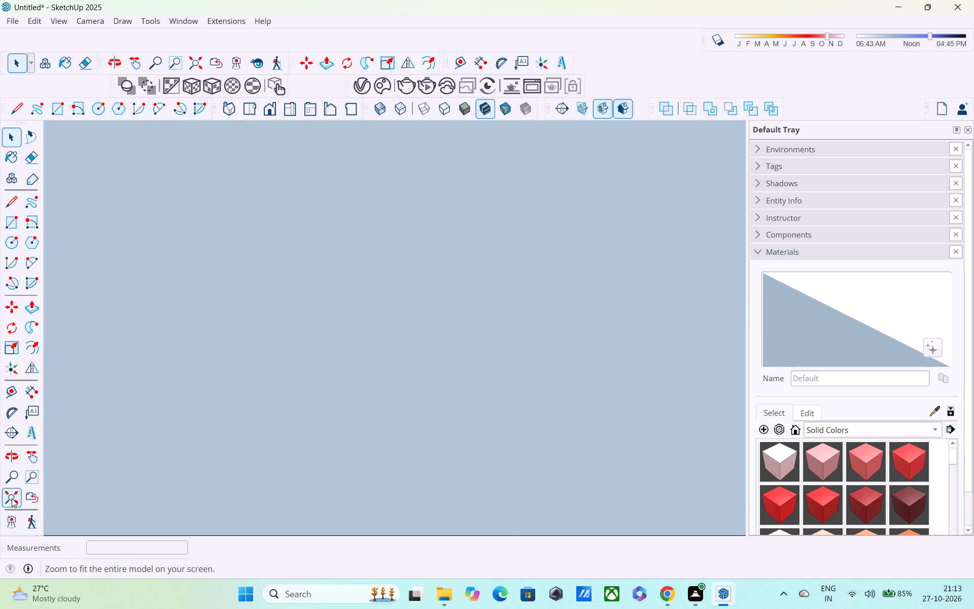
{"action": "middle_click_drag", "start_coordinate": [423, 298], "coordinate": [668, 368]}
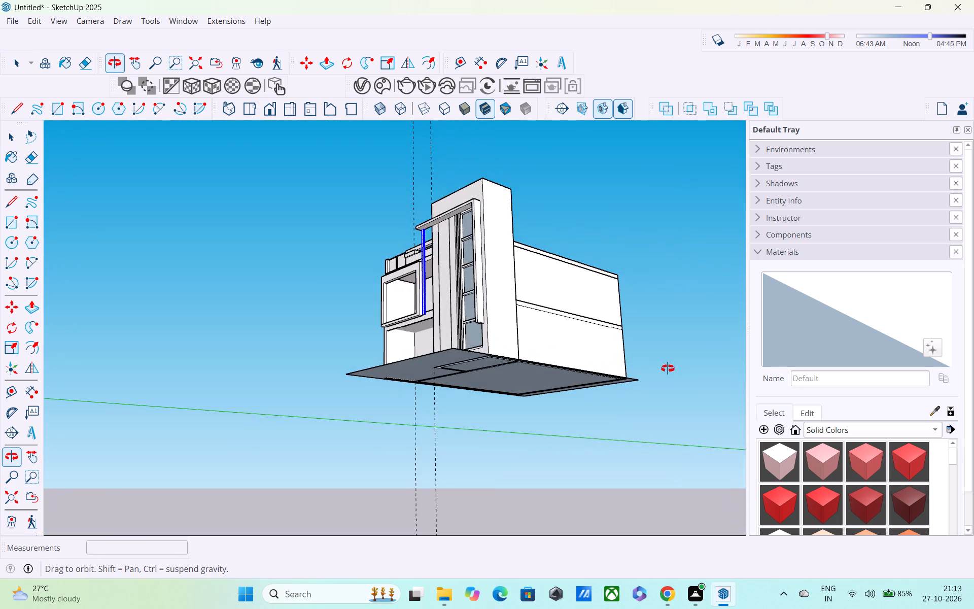
{"action": "middle_click_drag", "start_coordinate": [668, 368], "coordinate": [669, 369]}
{"action": "scroll", "coordinate": [480, 270], "scroll_direction": "up", "scroll_amount": 4}
{"action": "scroll", "coordinate": [424, 271], "scroll_direction": "up", "scroll_amount": 15}
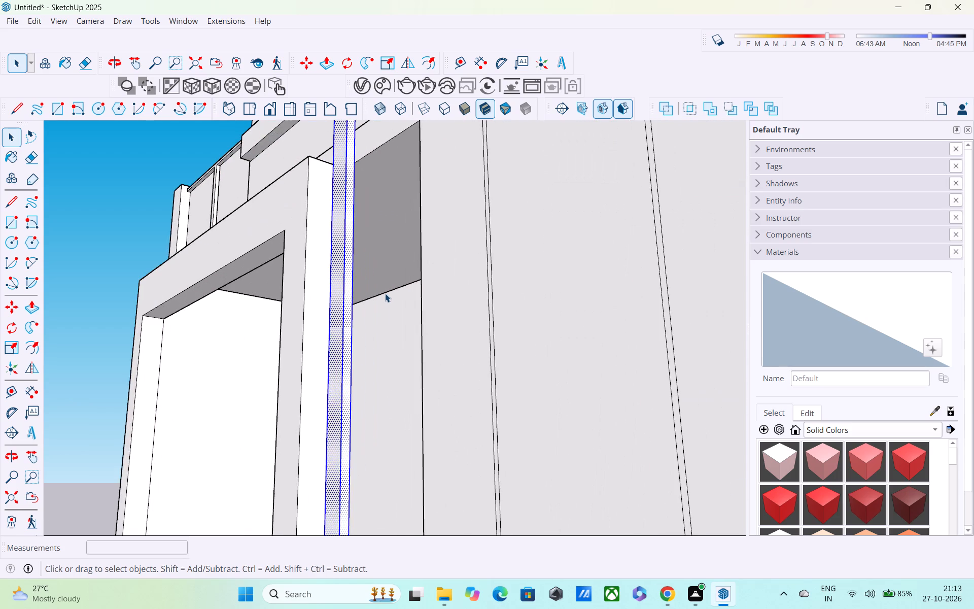
{"action": "scroll", "coordinate": [385, 293], "scroll_direction": "up", "scroll_amount": 2}
{"action": "scroll", "coordinate": [375, 297], "scroll_direction": "down", "scroll_amount": 1}
{"action": "scroll", "coordinate": [375, 297], "scroll_direction": "up", "scroll_amount": 7}
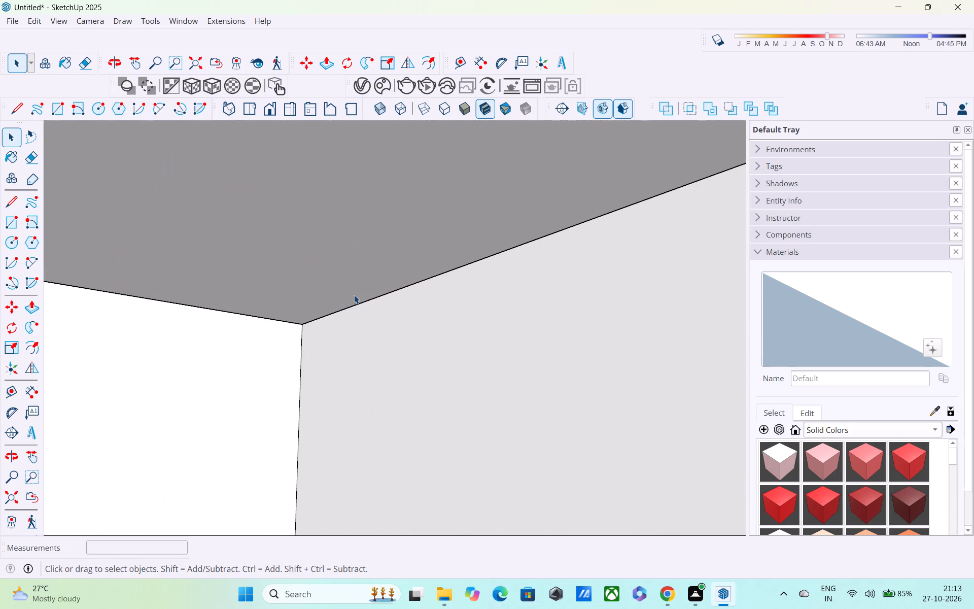
{"action": "scroll", "coordinate": [341, 294], "scroll_direction": "down", "scroll_amount": 3}
{"action": "middle_click_drag", "start_coordinate": [329, 294], "coordinate": [343, 228]}
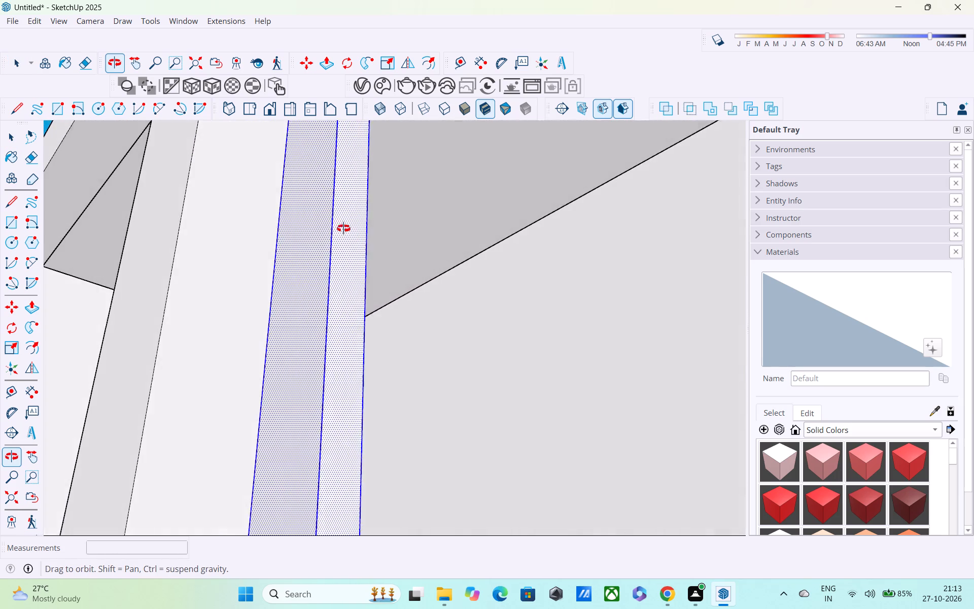
{"action": "middle_click_drag", "start_coordinate": [343, 228], "coordinate": [345, 217]}
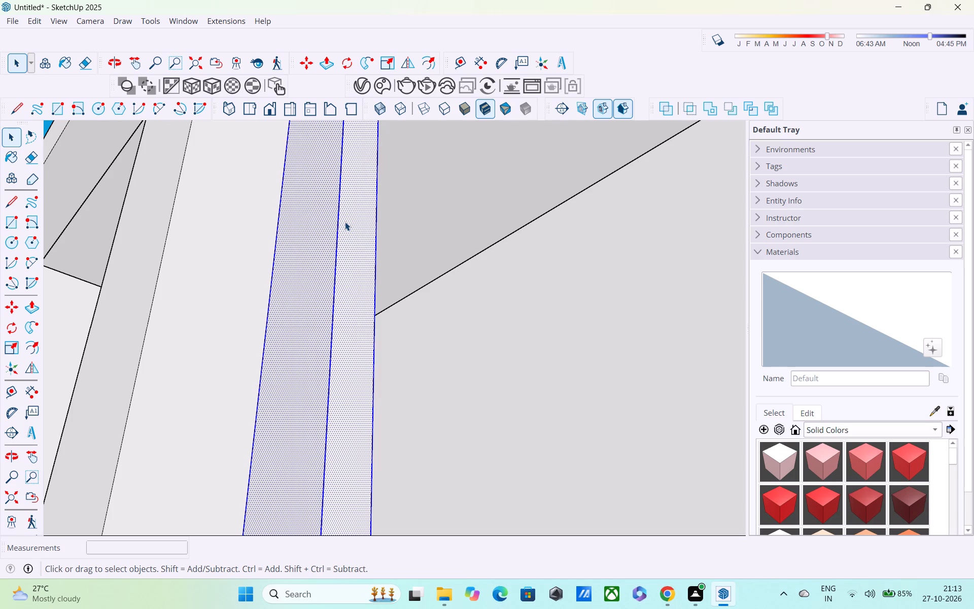
{"action": "scroll", "coordinate": [339, 225], "scroll_direction": "down", "scroll_amount": 4}
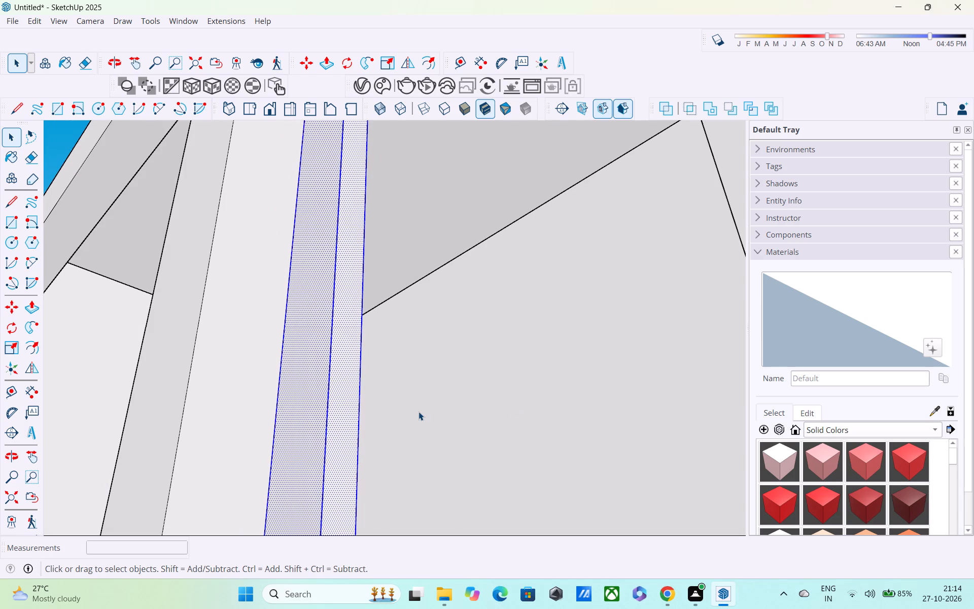
{"action": "middle_click_drag", "start_coordinate": [419, 412], "coordinate": [397, 361]}
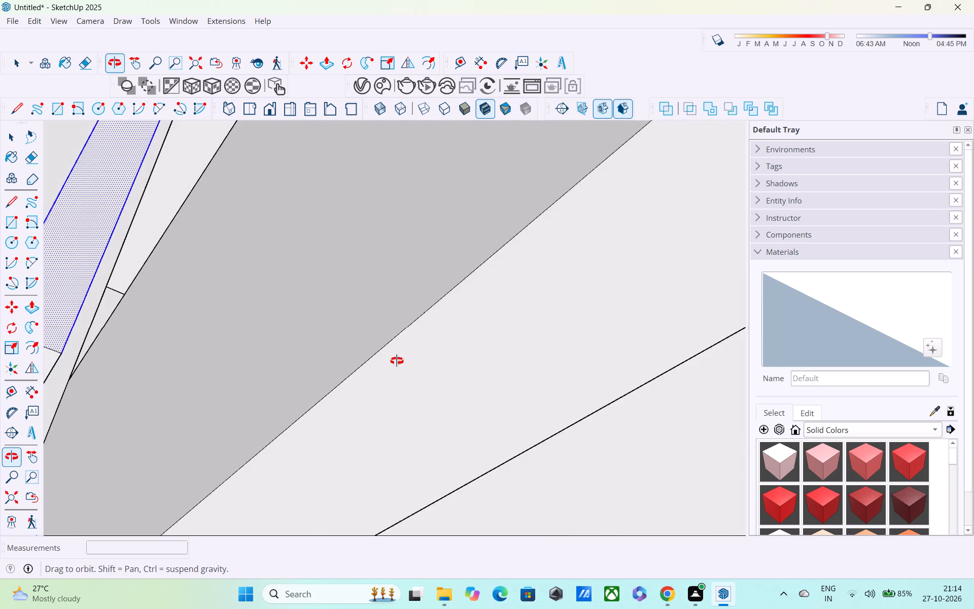
{"action": "middle_click_drag", "start_coordinate": [397, 361], "coordinate": [407, 382]}
{"action": "middle_click_drag", "start_coordinate": [289, 466], "coordinate": [290, 457], "text": "shift"}
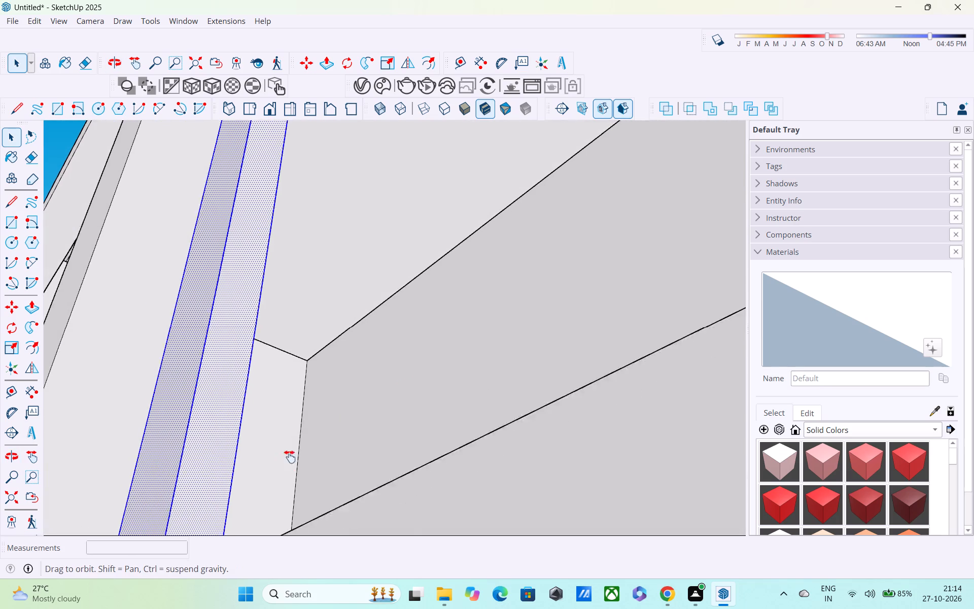
{"action": "middle_click_drag", "start_coordinate": [290, 457], "coordinate": [286, 421], "text": "shift"}
{"action": "left_click", "coordinate": [104, 355], "text": "shift"}
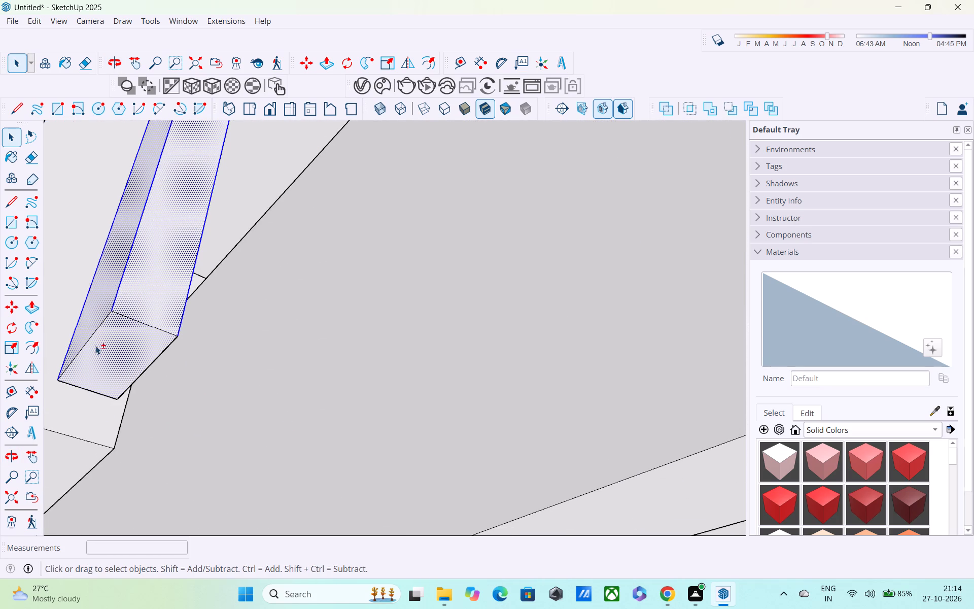
{"action": "left_click", "coordinate": [93, 332], "text": "shift"}
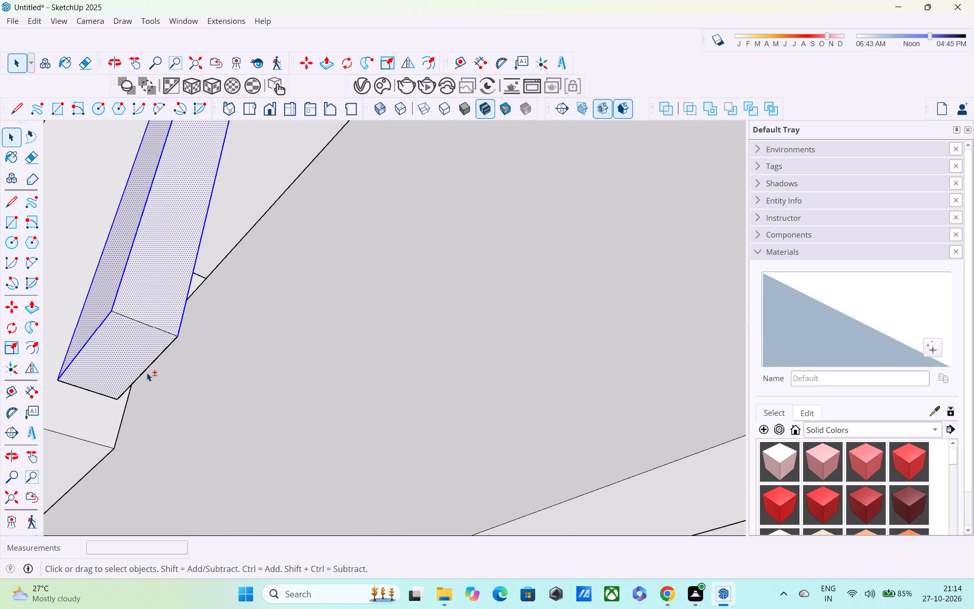
{"action": "left_click", "coordinate": [149, 365], "text": "shift"}
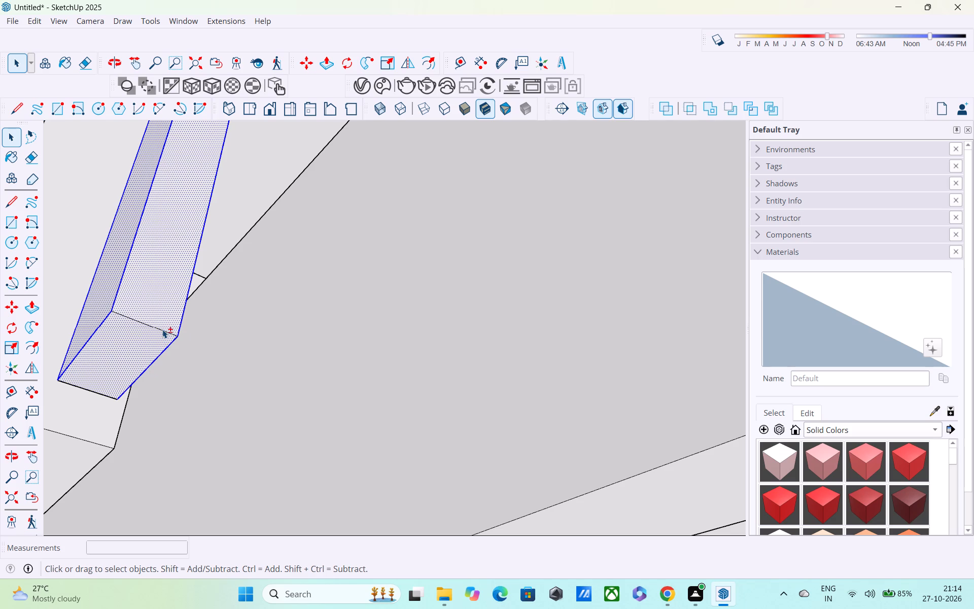
{"action": "left_click", "coordinate": [162, 329], "text": "shift"}
{"action": "left_click", "coordinate": [95, 393], "text": "shift"}
{"action": "scroll", "coordinate": [123, 338], "scroll_direction": "down", "scroll_amount": 4}
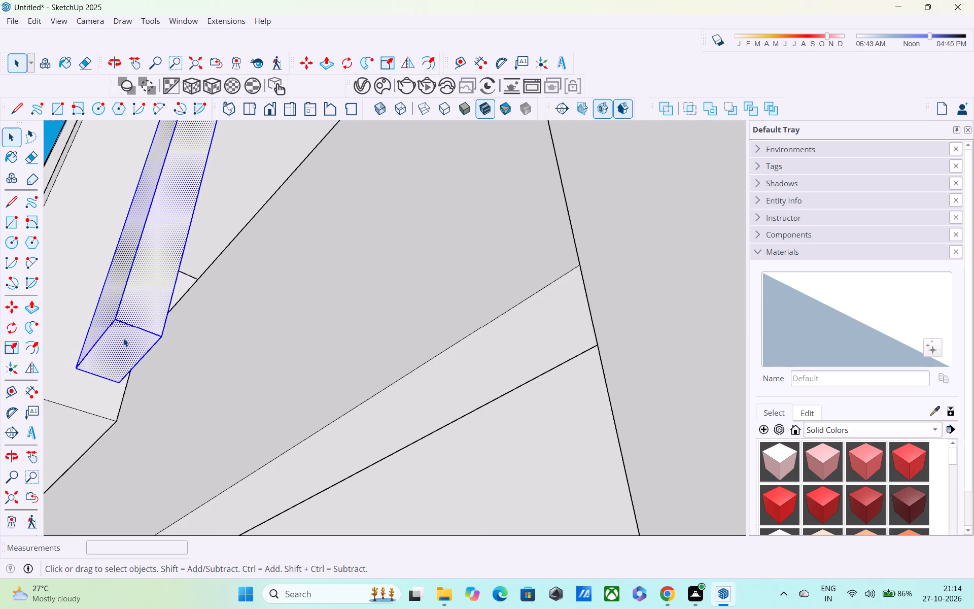
Copy the selected slender post from its bottom corner towards the tower as a second post under the overhanging beam.
{"action": "middle_click_drag", "start_coordinate": [141, 314], "coordinate": [193, 484]}
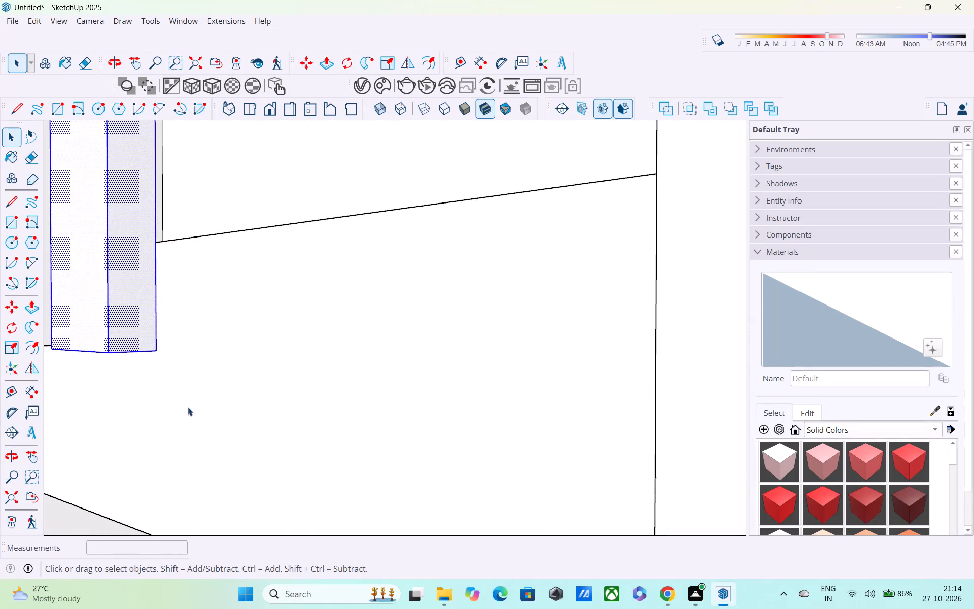
{"action": "scroll", "coordinate": [187, 387], "scroll_direction": "down", "scroll_amount": 4}
{"action": "scroll", "coordinate": [184, 343], "scroll_direction": "down", "scroll_amount": 2}
{"action": "middle_click_drag", "start_coordinate": [188, 343], "coordinate": [527, 608], "text": "shift"}
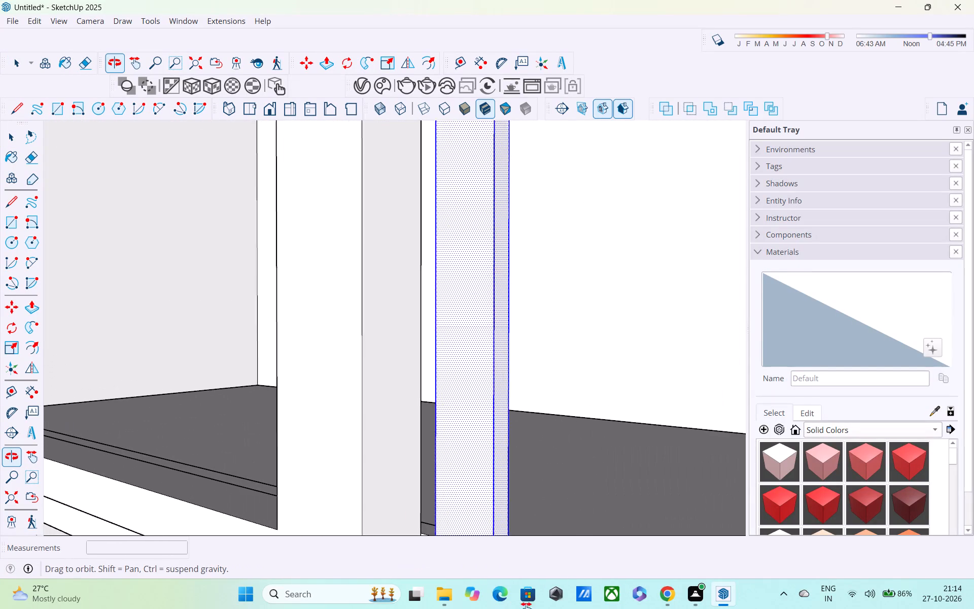
{"action": "middle_click_drag", "start_coordinate": [527, 608], "coordinate": [530, 593], "text": "shift"}
{"action": "middle_click_drag", "start_coordinate": [523, 332], "coordinate": [482, 325]}
{"action": "scroll", "coordinate": [445, 305], "scroll_direction": "up", "scroll_amount": 3}
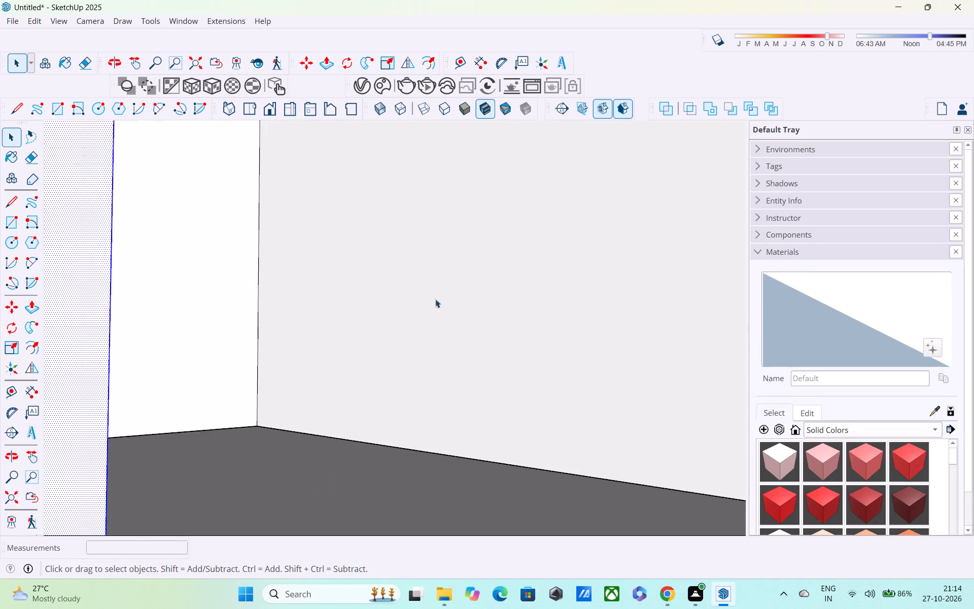
{"action": "scroll", "coordinate": [435, 299], "scroll_direction": "up", "scroll_amount": 1}
{"action": "scroll", "coordinate": [409, 285], "scroll_direction": "down", "scroll_amount": 4}
{"action": "middle_click_drag", "start_coordinate": [364, 311], "coordinate": [379, 368]}
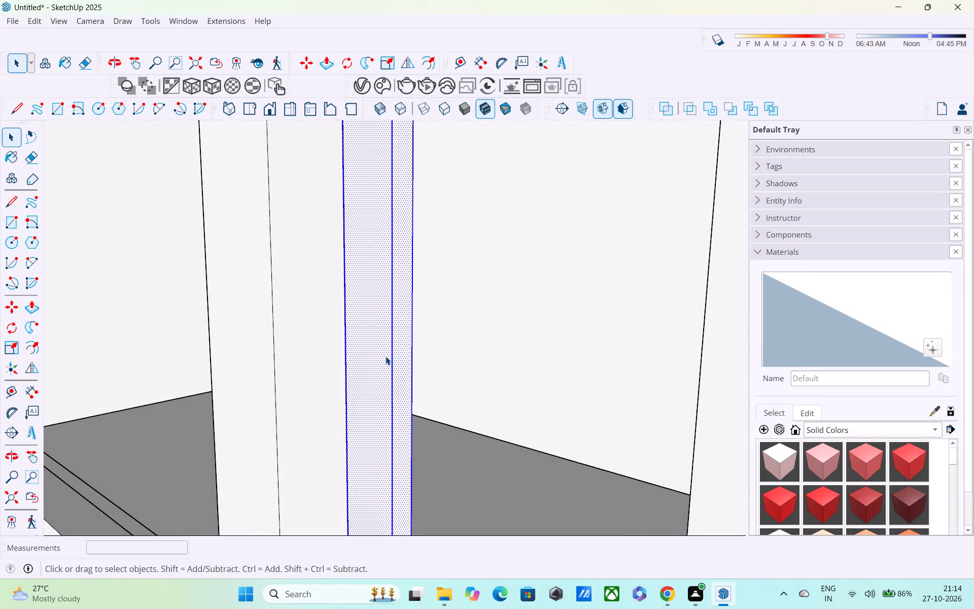
{"action": "scroll", "coordinate": [386, 356], "scroll_direction": "down", "scroll_amount": 2}
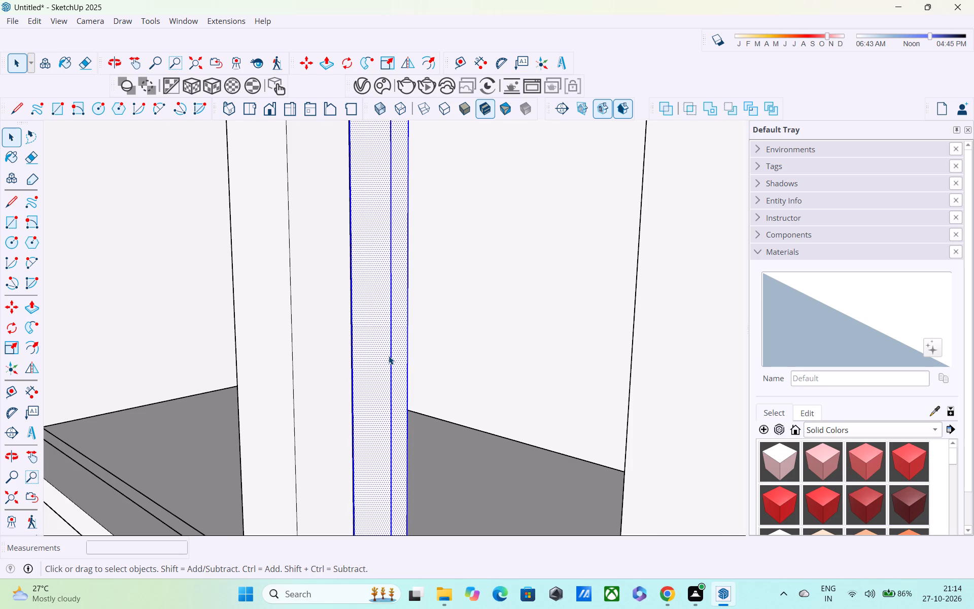
{"action": "scroll", "coordinate": [428, 369], "scroll_direction": "up", "scroll_amount": 1}
{"action": "middle_click_drag", "start_coordinate": [420, 354], "coordinate": [506, 369]}
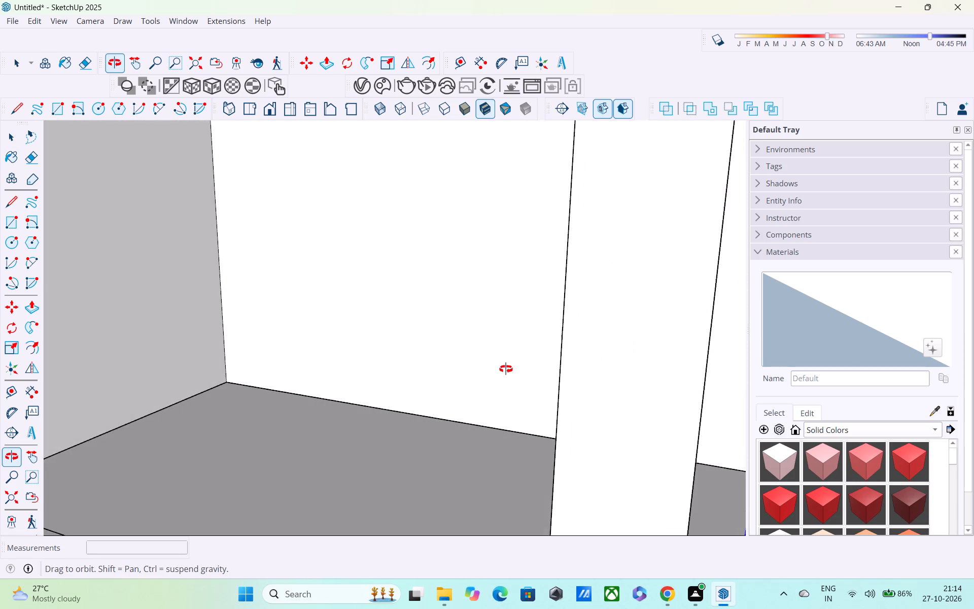
{"action": "middle_click_drag", "start_coordinate": [506, 369], "coordinate": [504, 368]}
{"action": "middle_click_drag", "start_coordinate": [488, 355], "coordinate": [416, 311], "text": "shift"}
{"action": "scroll", "coordinate": [416, 311], "scroll_direction": "down", "scroll_amount": 1, "text": "shift"}
{"action": "middle_click_drag", "start_coordinate": [556, 425], "coordinate": [600, 433]}
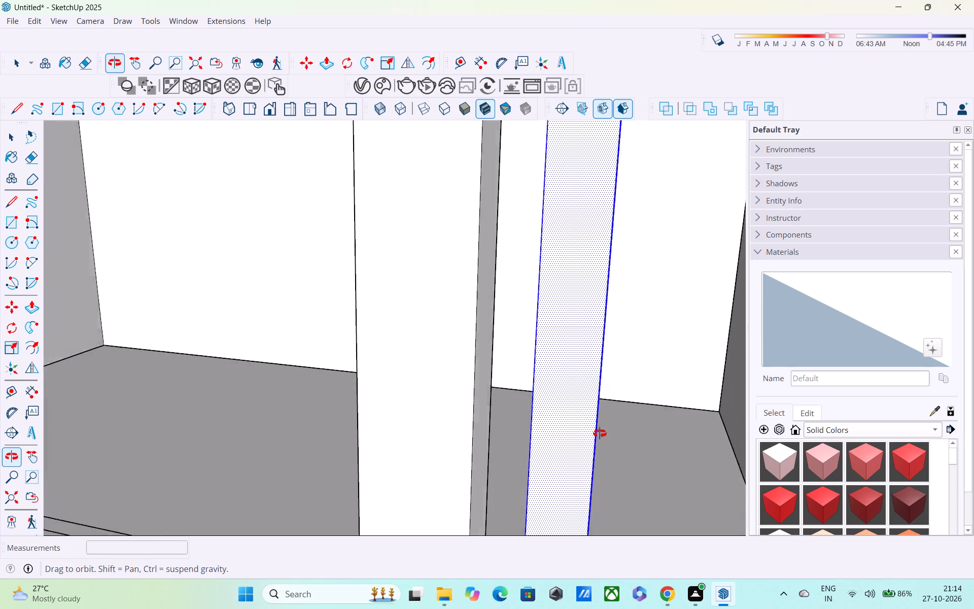
{"action": "middle_click_drag", "start_coordinate": [600, 433], "coordinate": [973, 441]}
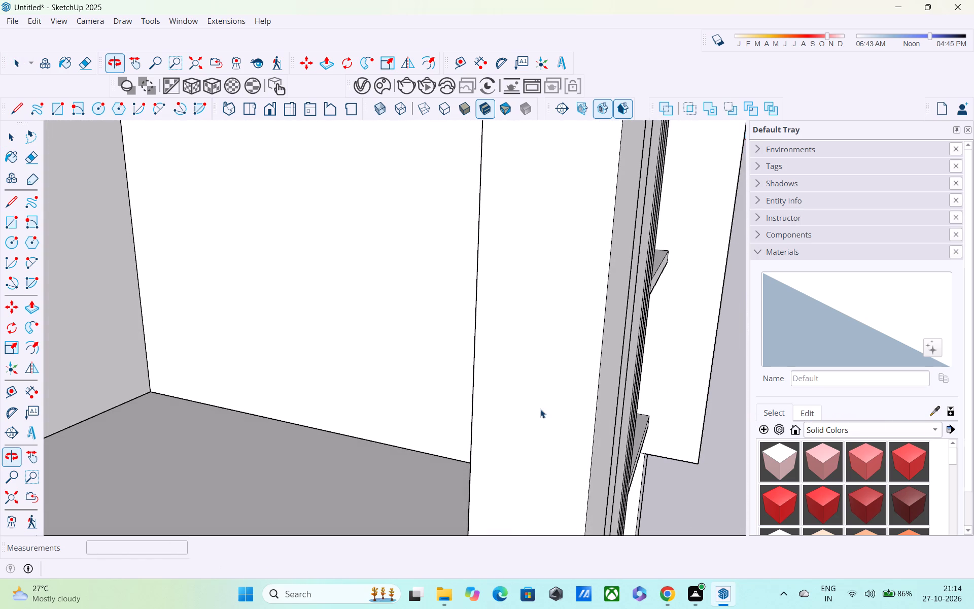
{"action": "middle_click_drag", "start_coordinate": [466, 394], "coordinate": [430, 331]}
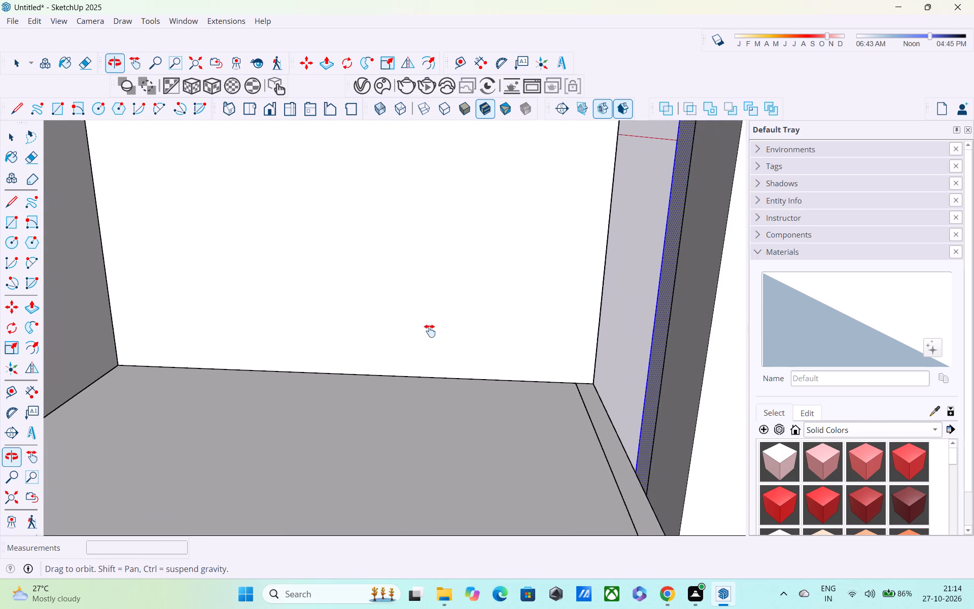
{"action": "middle_click_drag", "start_coordinate": [430, 331], "coordinate": [427, 329]}
{"action": "middle_click_drag", "start_coordinate": [520, 383], "coordinate": [397, 348]}
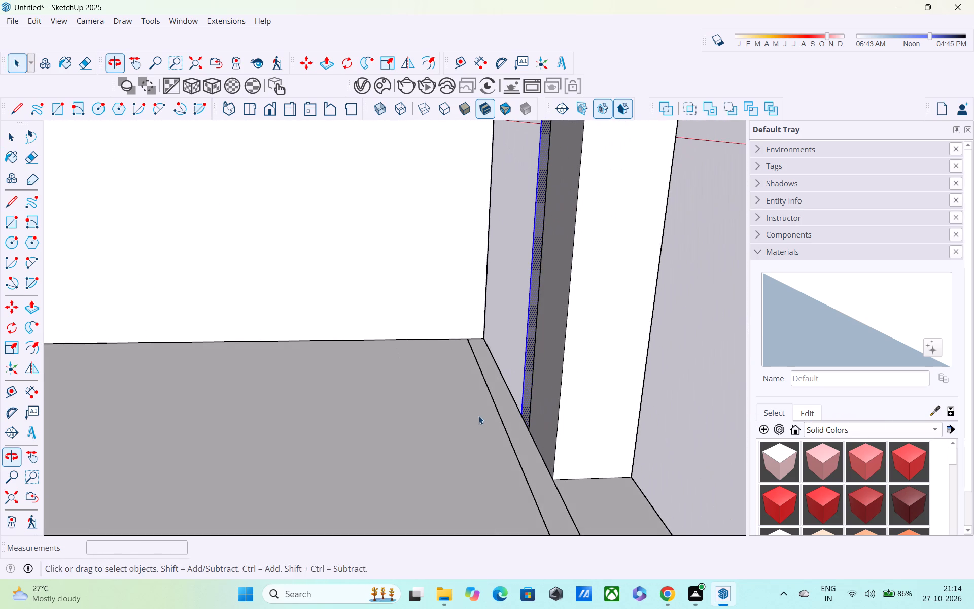
{"action": "middle_click_drag", "start_coordinate": [482, 416], "coordinate": [549, 374]}
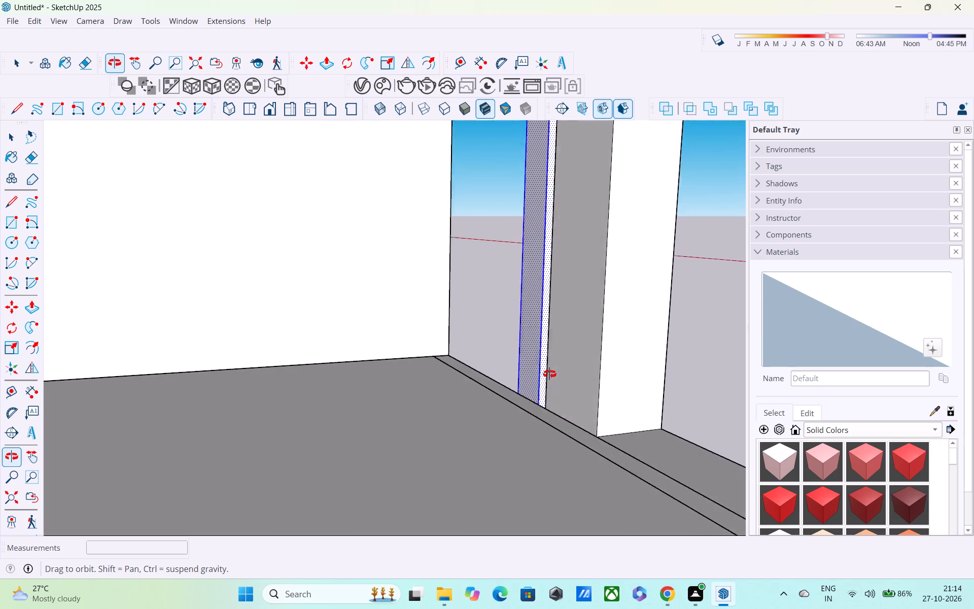
{"action": "middle_click_drag", "start_coordinate": [549, 374], "coordinate": [89, 358]}
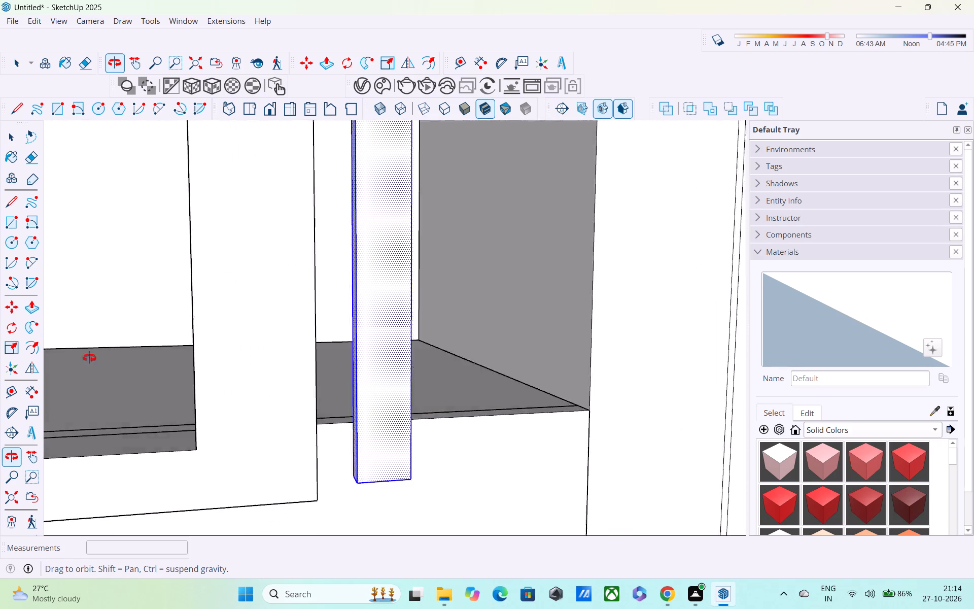
{"action": "middle_click_drag", "start_coordinate": [89, 358], "coordinate": [32, 385]}
{"action": "scroll", "coordinate": [32, 385], "scroll_direction": "down", "scroll_amount": 4}
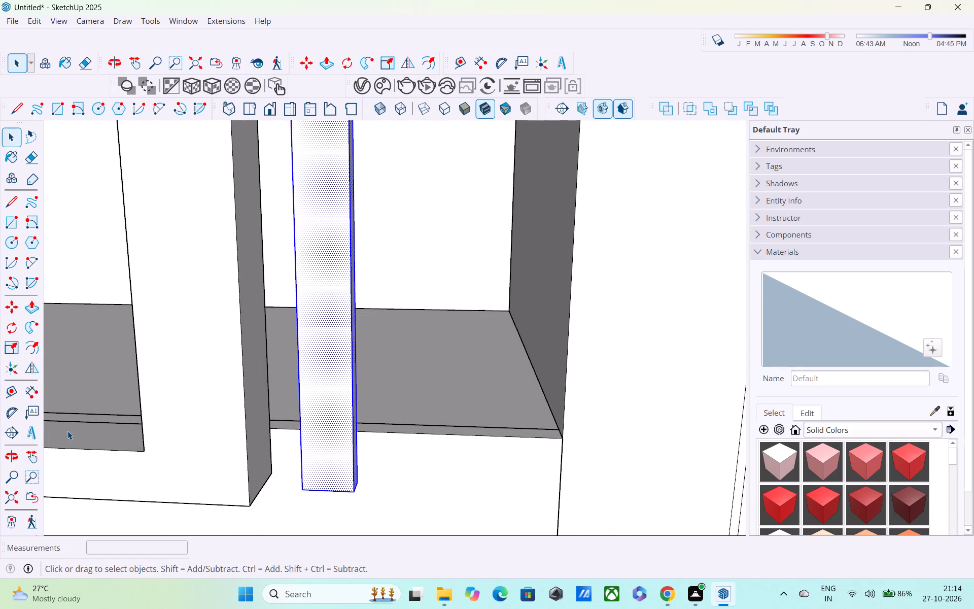
{"action": "key", "text": "m"}
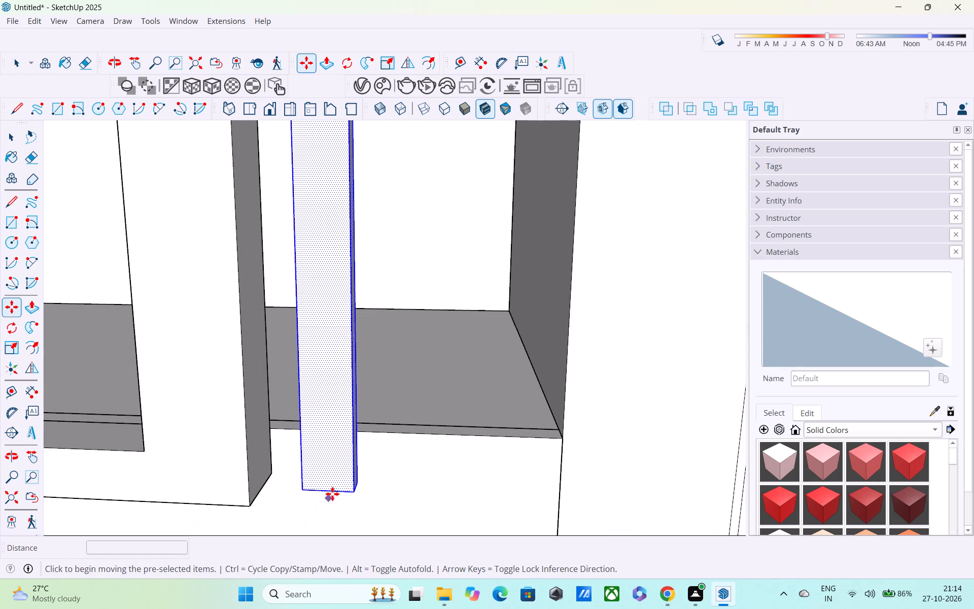
{"action": "middle_click_drag", "start_coordinate": [353, 488], "coordinate": [333, 477]}
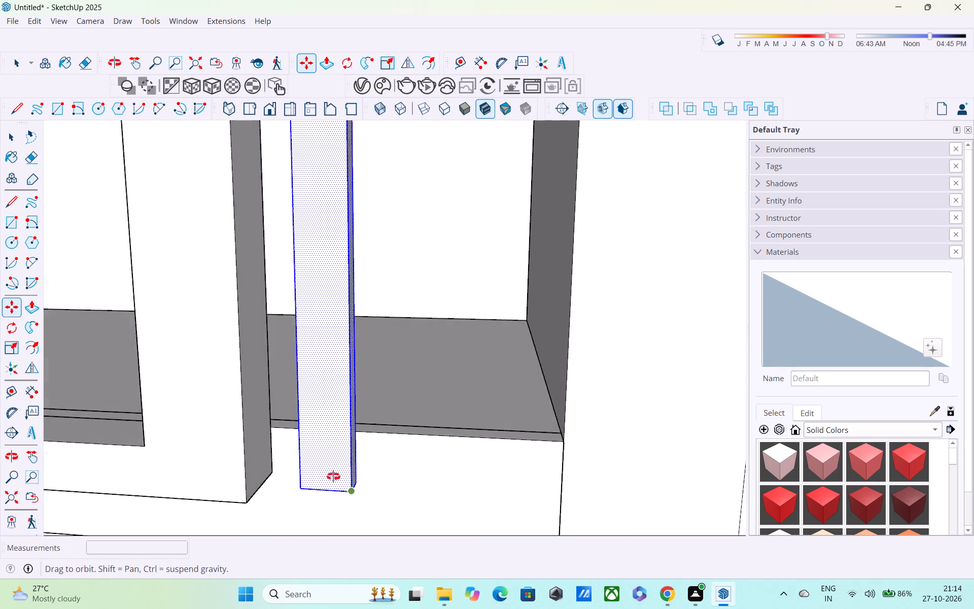
{"action": "middle_click_drag", "start_coordinate": [333, 477], "coordinate": [261, 422]}
{"action": "scroll", "coordinate": [369, 475], "scroll_direction": "up", "scroll_amount": 4}
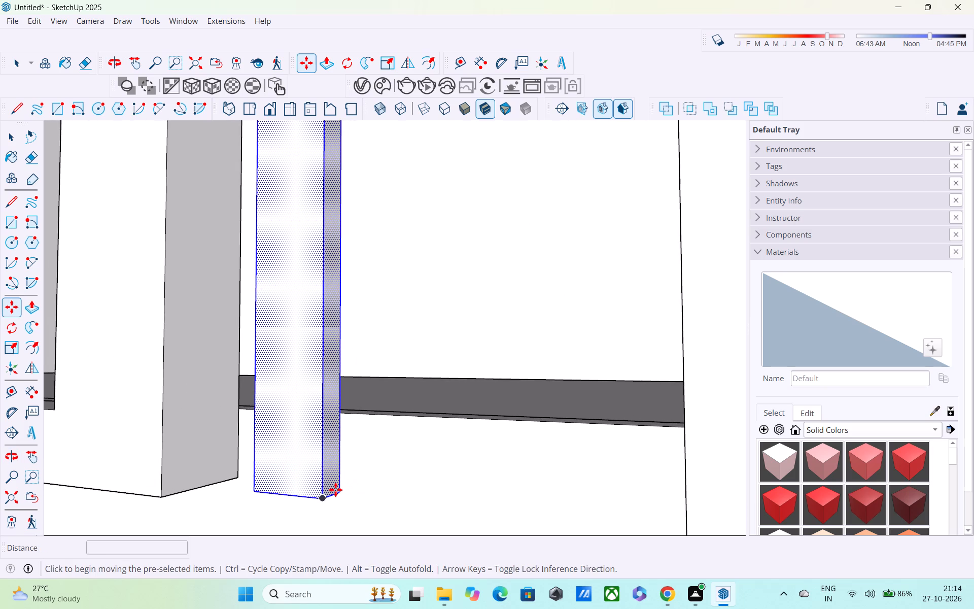
{"action": "left_click", "coordinate": [339, 493]}
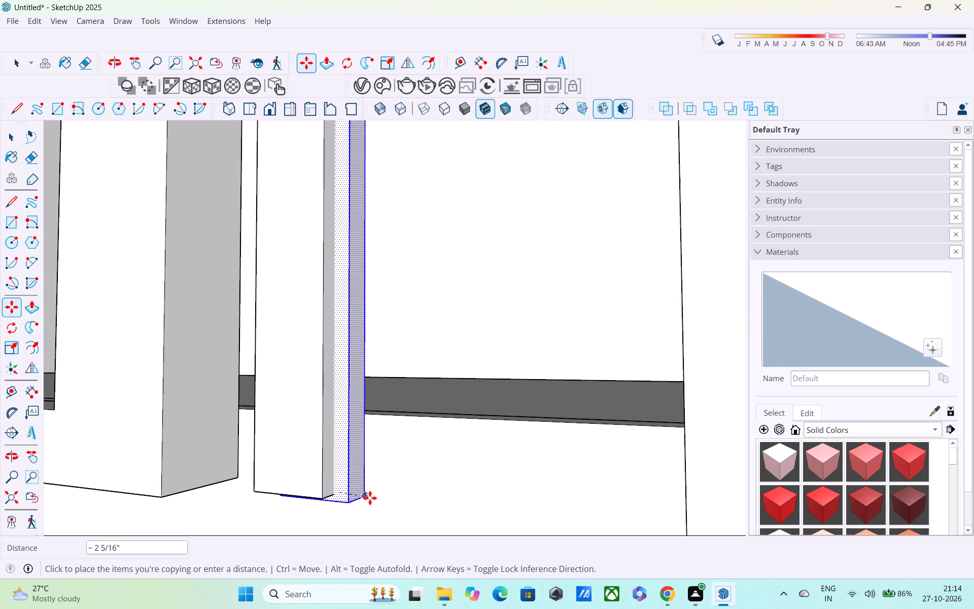
{"action": "middle_click_drag", "start_coordinate": [659, 502], "coordinate": [644, 497]}
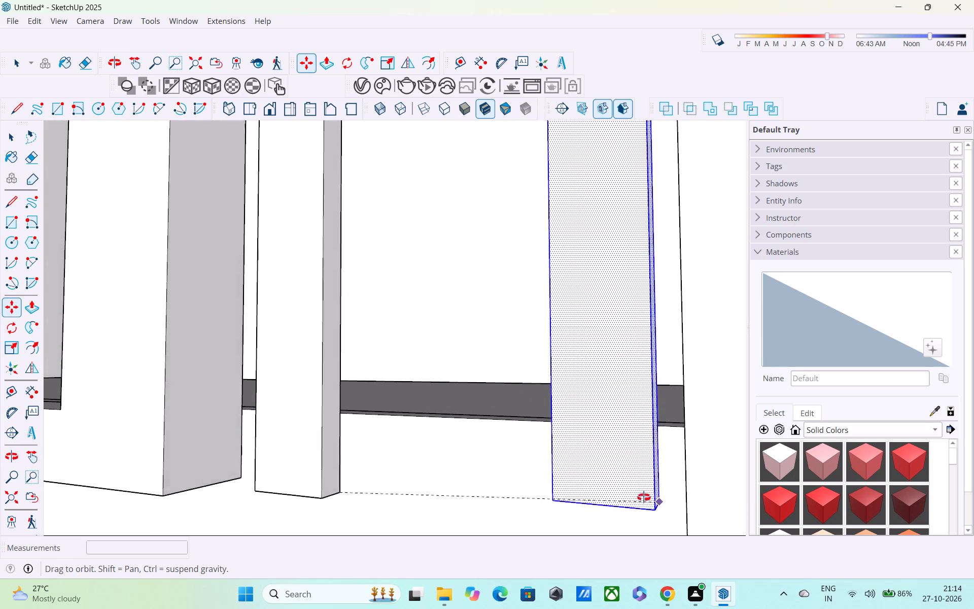
{"action": "middle_click_drag", "start_coordinate": [644, 497], "coordinate": [492, 479]}
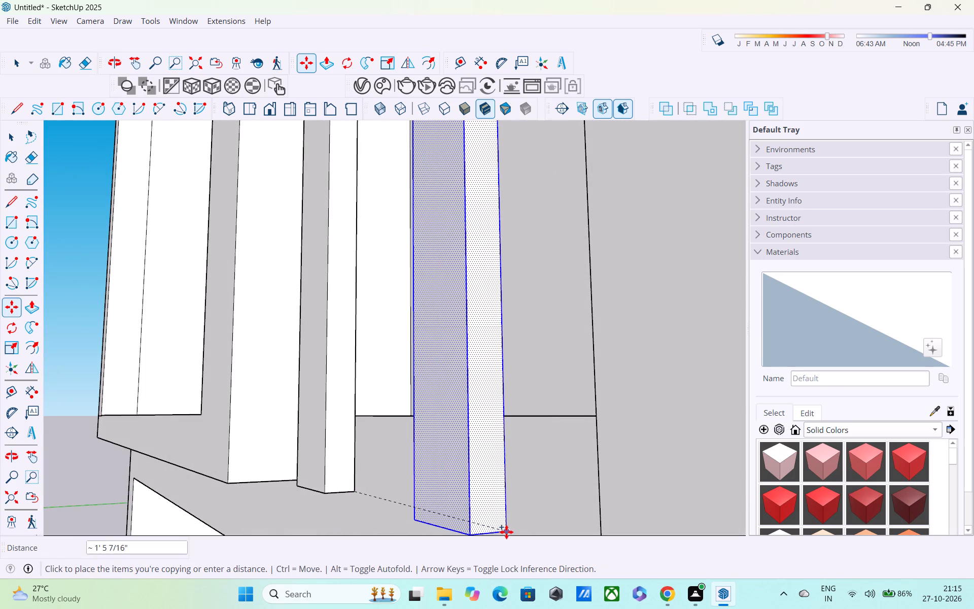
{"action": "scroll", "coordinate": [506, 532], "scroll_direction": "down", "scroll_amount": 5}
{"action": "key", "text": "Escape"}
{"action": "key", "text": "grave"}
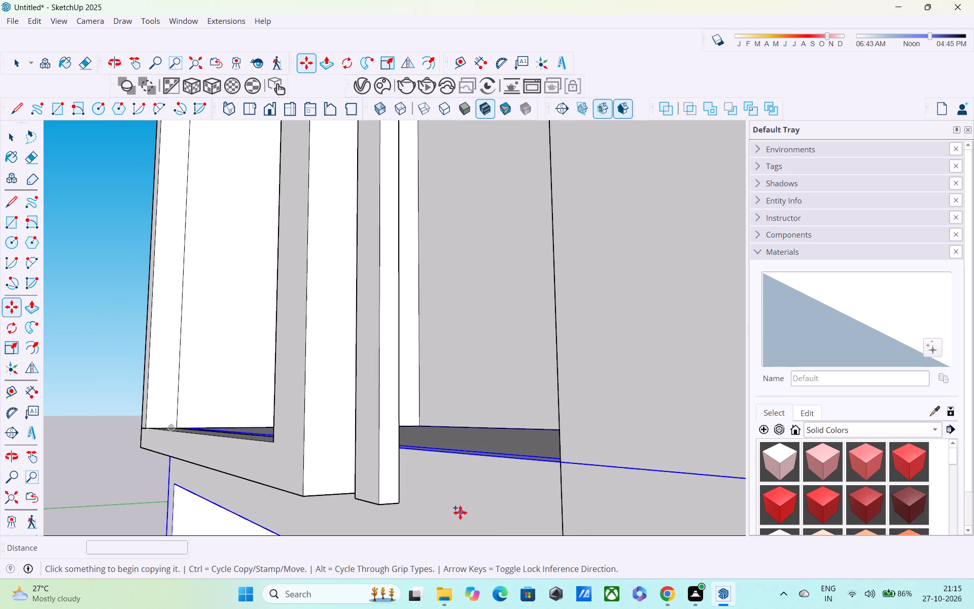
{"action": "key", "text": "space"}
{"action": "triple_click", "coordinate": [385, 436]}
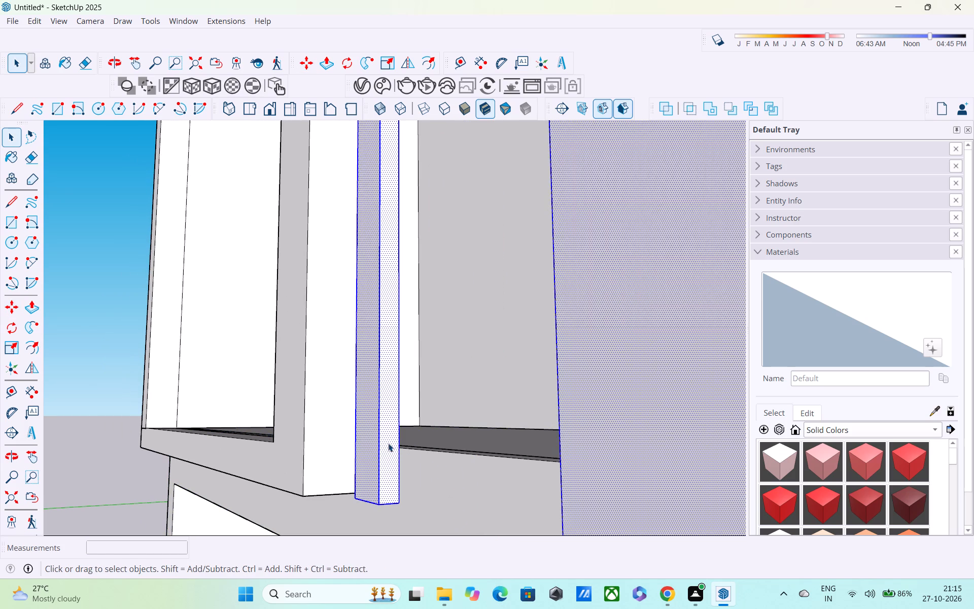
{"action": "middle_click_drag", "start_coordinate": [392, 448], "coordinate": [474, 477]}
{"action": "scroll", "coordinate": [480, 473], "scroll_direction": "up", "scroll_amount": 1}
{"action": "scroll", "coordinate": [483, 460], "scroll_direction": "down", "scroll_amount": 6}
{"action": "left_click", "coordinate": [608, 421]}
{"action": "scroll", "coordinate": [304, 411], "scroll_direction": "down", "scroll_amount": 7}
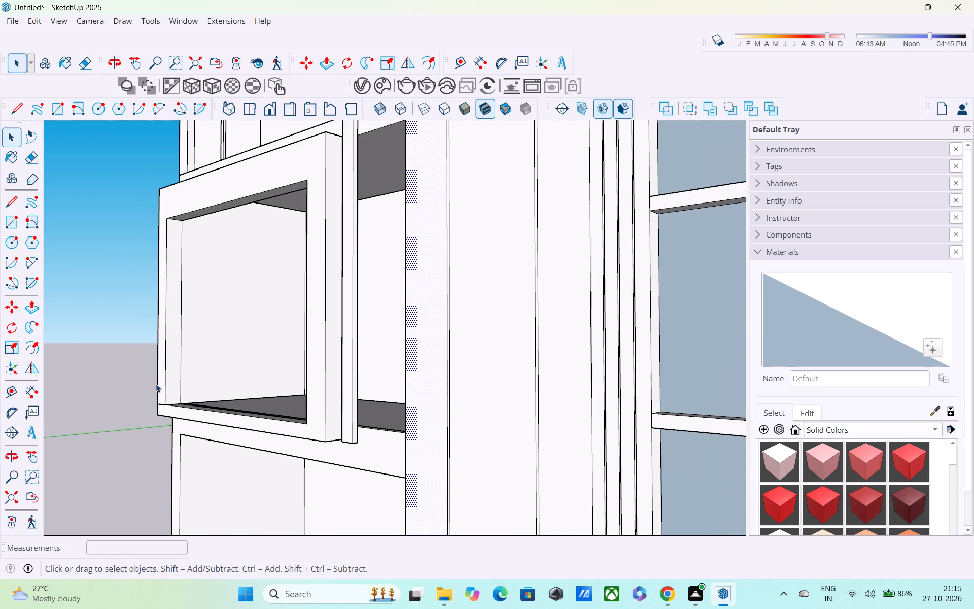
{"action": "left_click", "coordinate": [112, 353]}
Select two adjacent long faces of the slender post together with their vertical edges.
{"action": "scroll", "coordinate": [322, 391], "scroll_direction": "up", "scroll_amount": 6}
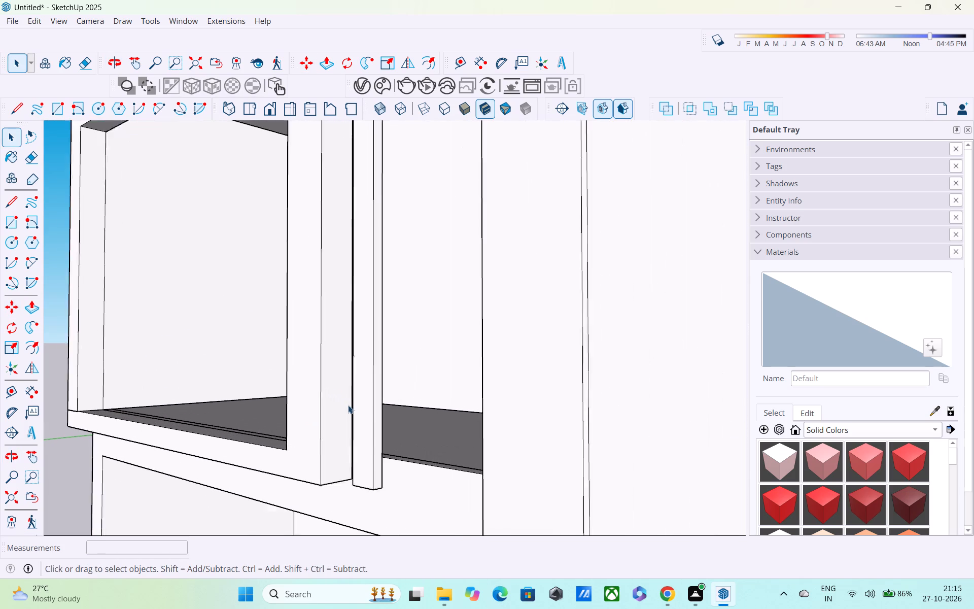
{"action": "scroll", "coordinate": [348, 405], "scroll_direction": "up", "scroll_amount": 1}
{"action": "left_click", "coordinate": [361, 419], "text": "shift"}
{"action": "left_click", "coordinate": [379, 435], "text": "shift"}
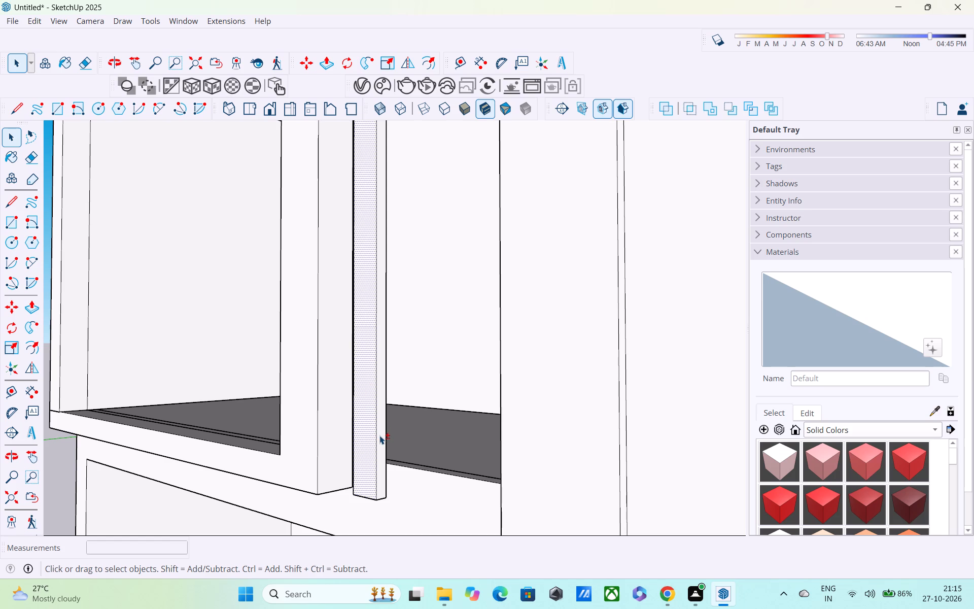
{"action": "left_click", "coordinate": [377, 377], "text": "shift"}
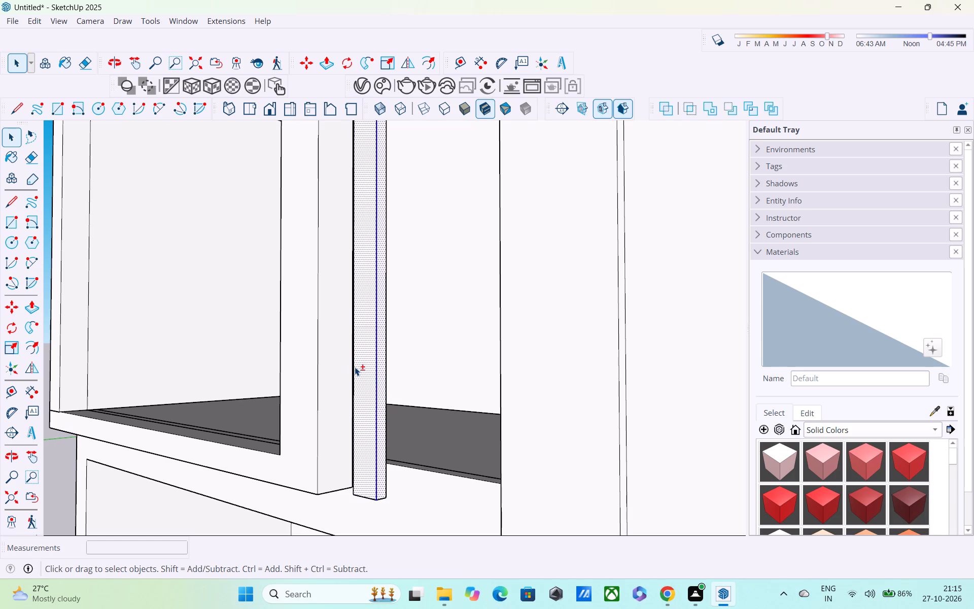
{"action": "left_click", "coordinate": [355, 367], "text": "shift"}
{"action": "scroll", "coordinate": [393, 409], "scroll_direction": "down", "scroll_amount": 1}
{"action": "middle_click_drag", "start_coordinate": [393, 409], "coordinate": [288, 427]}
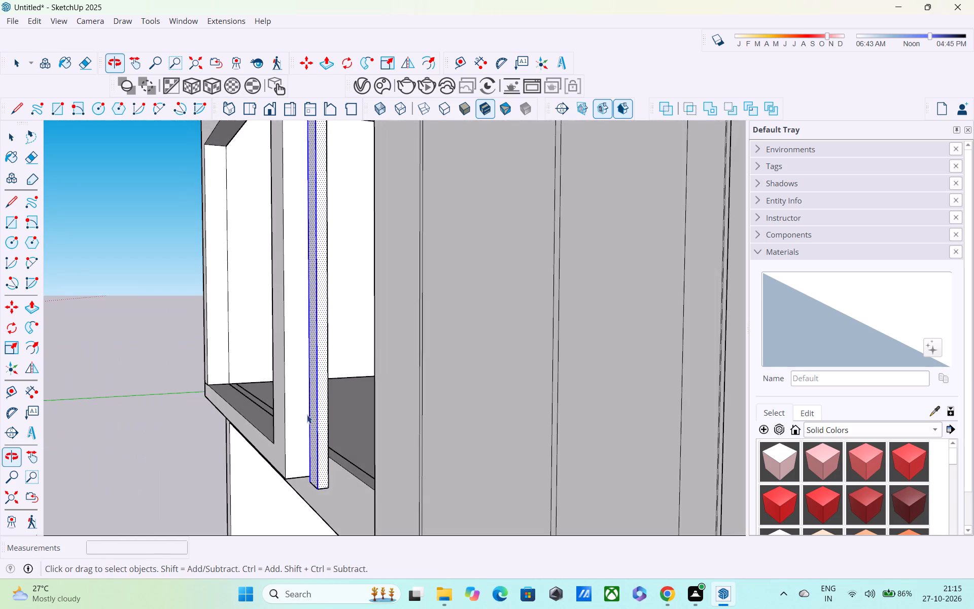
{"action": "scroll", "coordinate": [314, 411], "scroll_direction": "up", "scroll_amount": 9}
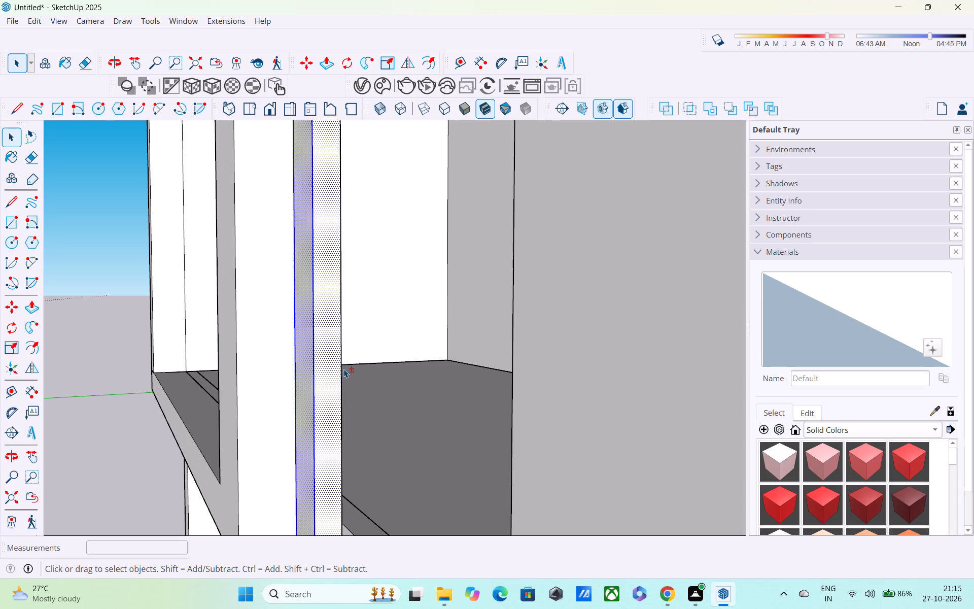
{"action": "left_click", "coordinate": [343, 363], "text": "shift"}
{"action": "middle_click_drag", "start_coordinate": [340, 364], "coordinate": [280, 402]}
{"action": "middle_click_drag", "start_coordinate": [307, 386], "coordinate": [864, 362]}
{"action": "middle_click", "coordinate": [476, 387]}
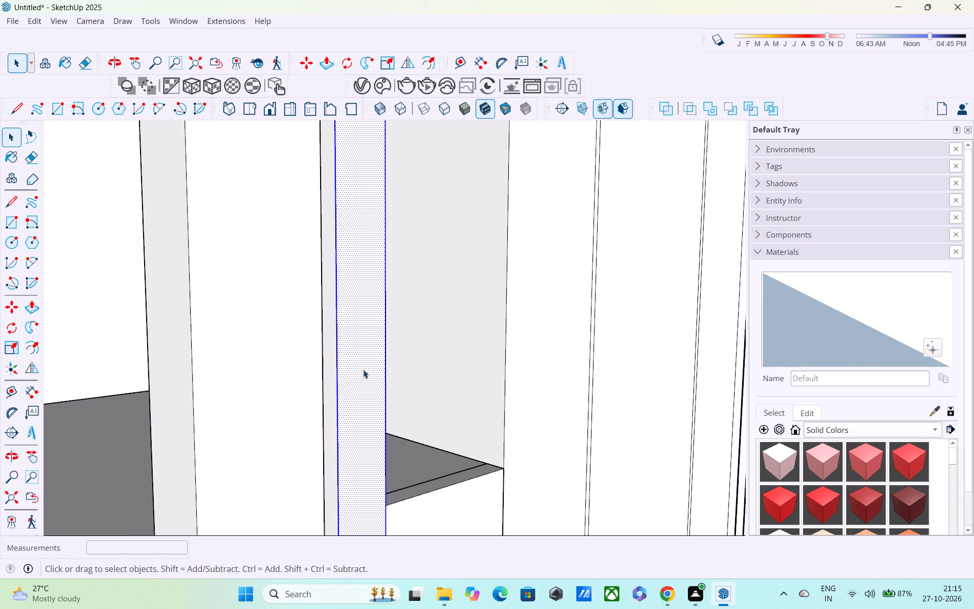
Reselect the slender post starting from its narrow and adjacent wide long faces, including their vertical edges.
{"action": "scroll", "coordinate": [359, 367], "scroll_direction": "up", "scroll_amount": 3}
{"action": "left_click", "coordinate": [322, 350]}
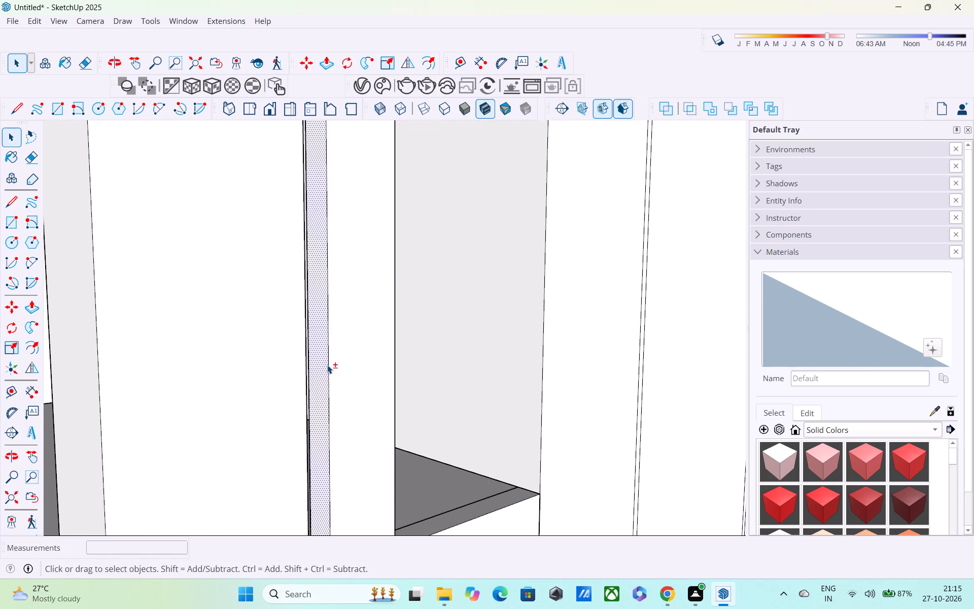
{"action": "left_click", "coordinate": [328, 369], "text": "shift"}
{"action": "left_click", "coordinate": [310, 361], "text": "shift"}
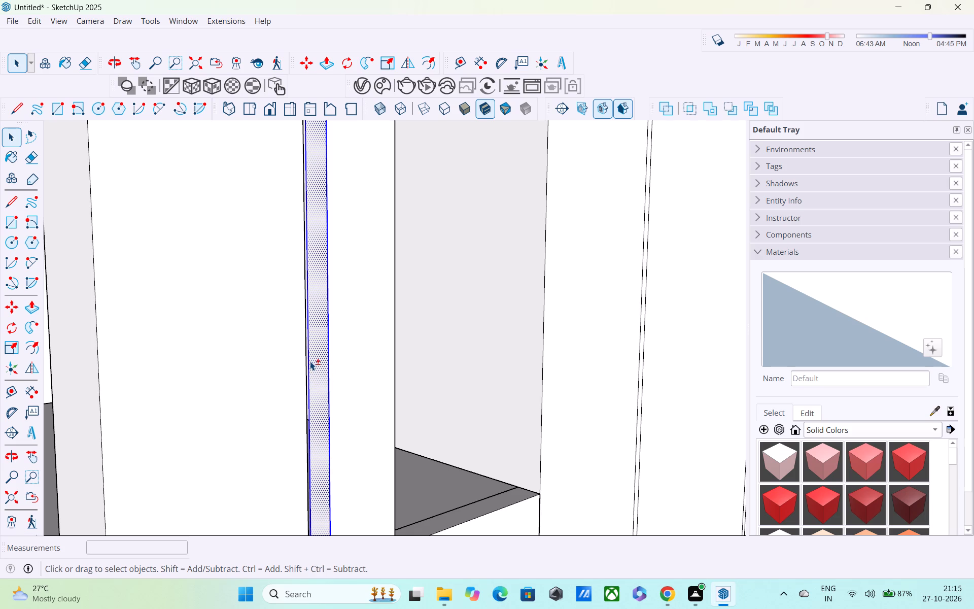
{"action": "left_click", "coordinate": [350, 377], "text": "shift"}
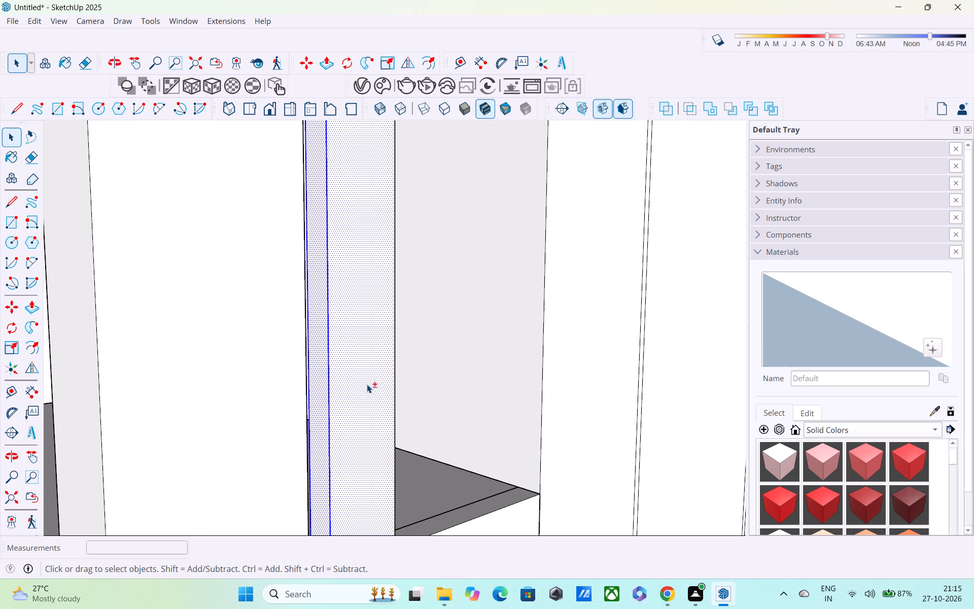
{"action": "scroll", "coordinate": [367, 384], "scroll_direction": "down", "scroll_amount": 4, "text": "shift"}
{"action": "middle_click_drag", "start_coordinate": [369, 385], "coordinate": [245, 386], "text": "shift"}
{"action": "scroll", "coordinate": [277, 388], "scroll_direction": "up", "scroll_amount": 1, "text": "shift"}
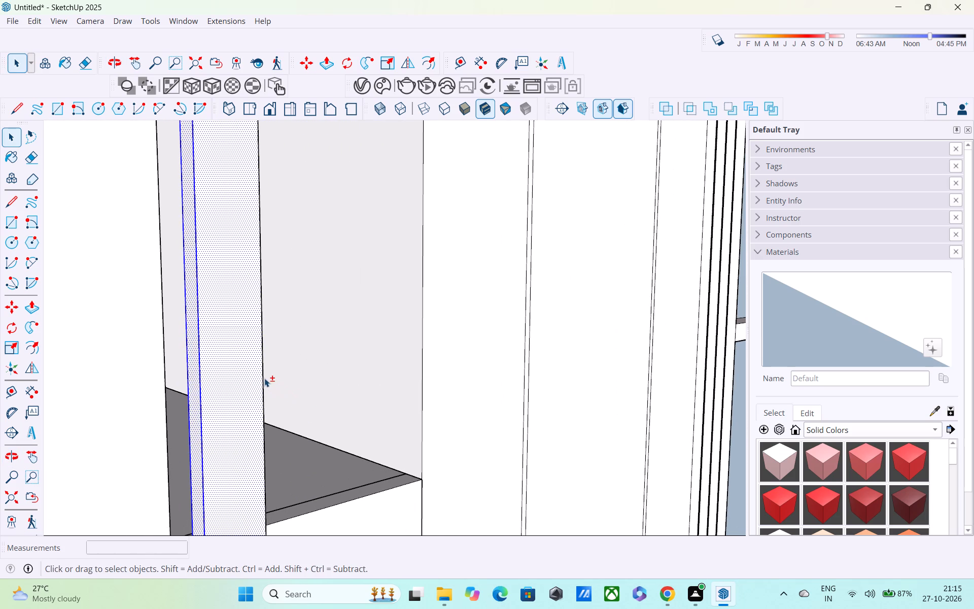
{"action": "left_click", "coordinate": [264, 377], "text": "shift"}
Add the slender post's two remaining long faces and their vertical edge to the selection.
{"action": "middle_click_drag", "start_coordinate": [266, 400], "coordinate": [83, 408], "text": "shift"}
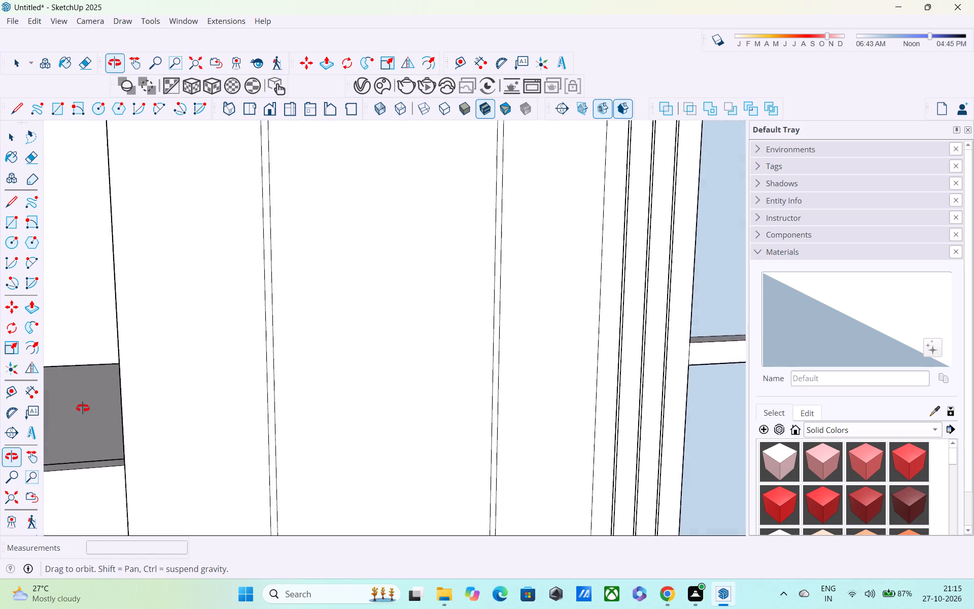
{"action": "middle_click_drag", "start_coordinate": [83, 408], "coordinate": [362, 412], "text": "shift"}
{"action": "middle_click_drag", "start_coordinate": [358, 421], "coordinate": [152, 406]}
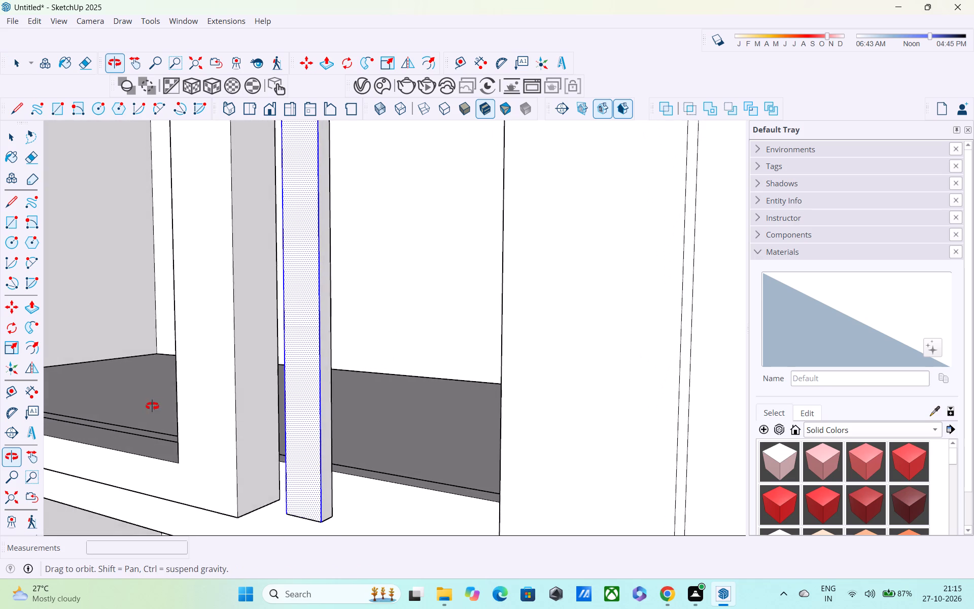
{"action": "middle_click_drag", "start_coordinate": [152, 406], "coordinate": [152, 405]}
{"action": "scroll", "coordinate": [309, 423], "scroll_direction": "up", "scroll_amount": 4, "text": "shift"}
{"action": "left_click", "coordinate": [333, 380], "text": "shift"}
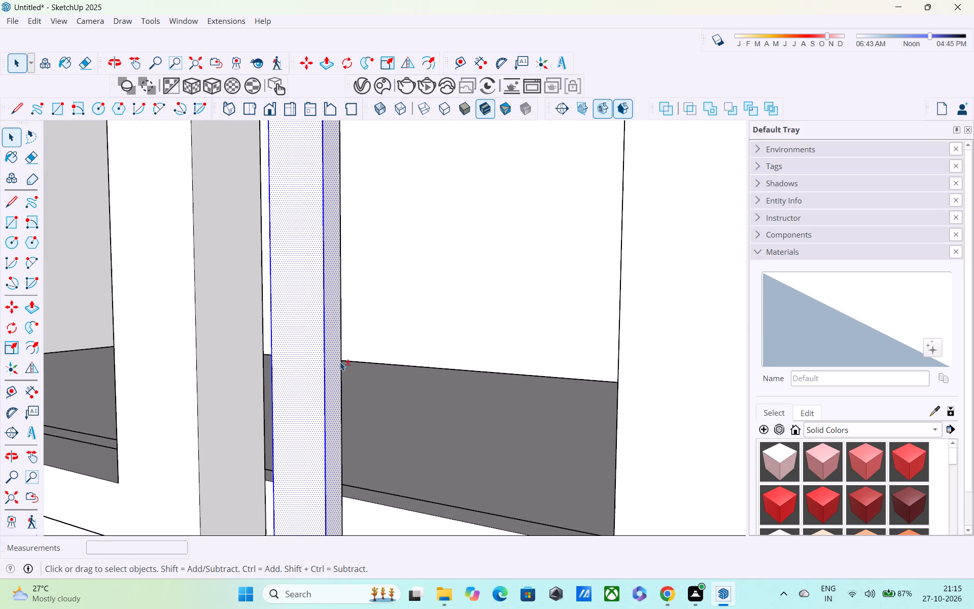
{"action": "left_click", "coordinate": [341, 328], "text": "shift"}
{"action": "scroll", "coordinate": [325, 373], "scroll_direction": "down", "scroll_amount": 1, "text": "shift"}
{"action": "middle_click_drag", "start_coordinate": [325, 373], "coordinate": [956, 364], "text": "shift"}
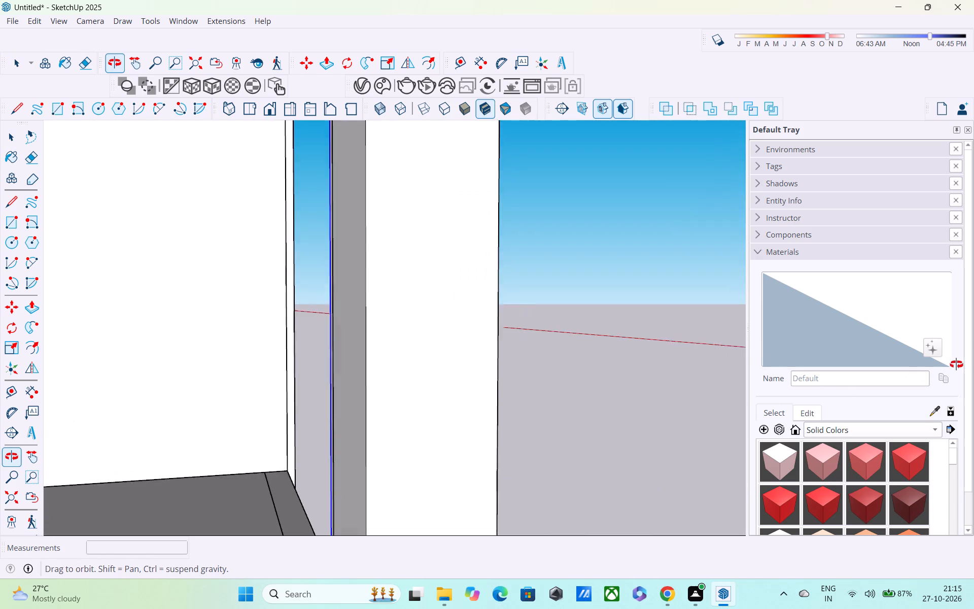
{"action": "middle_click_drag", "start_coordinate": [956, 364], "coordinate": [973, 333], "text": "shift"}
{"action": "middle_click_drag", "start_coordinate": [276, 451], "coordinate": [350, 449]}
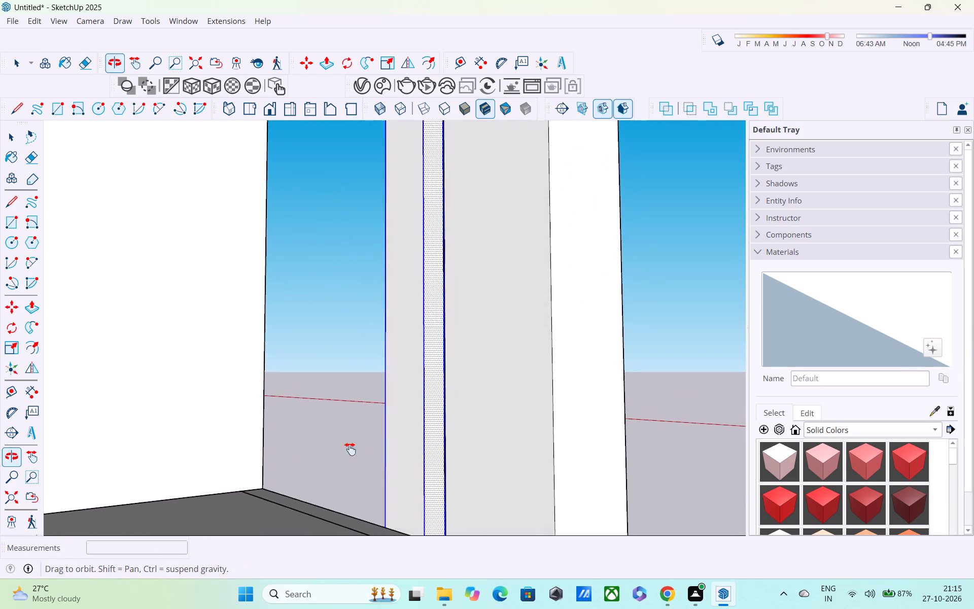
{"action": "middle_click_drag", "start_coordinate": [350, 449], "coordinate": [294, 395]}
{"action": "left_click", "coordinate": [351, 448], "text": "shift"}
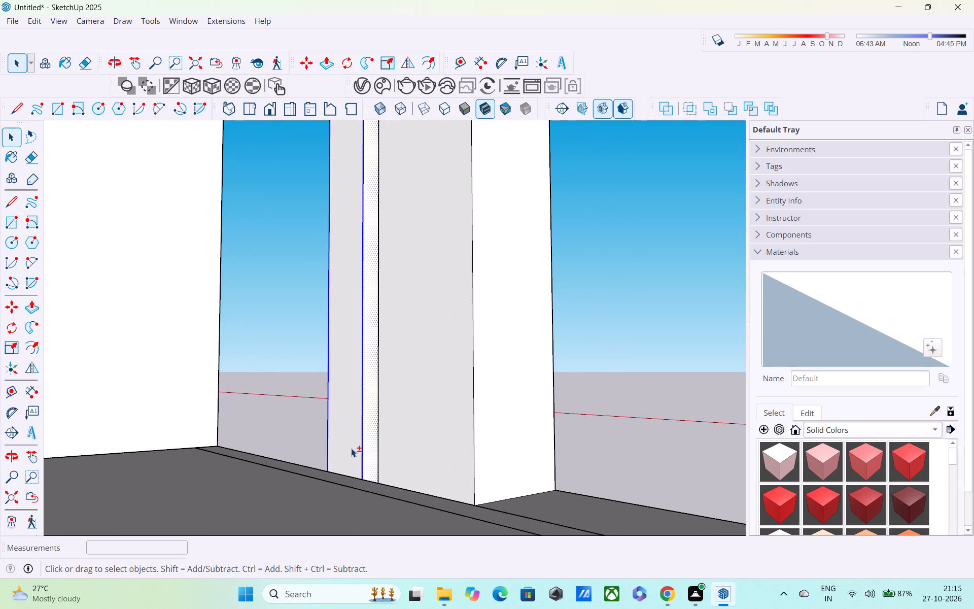
Examine the slender post from several sides to check that all its faces and edges are selected.
{"action": "scroll", "coordinate": [372, 421], "scroll_direction": "up", "scroll_amount": 7, "text": "shift"}
{"action": "middle_click_drag", "start_coordinate": [376, 388], "coordinate": [392, 414], "text": "shift"}
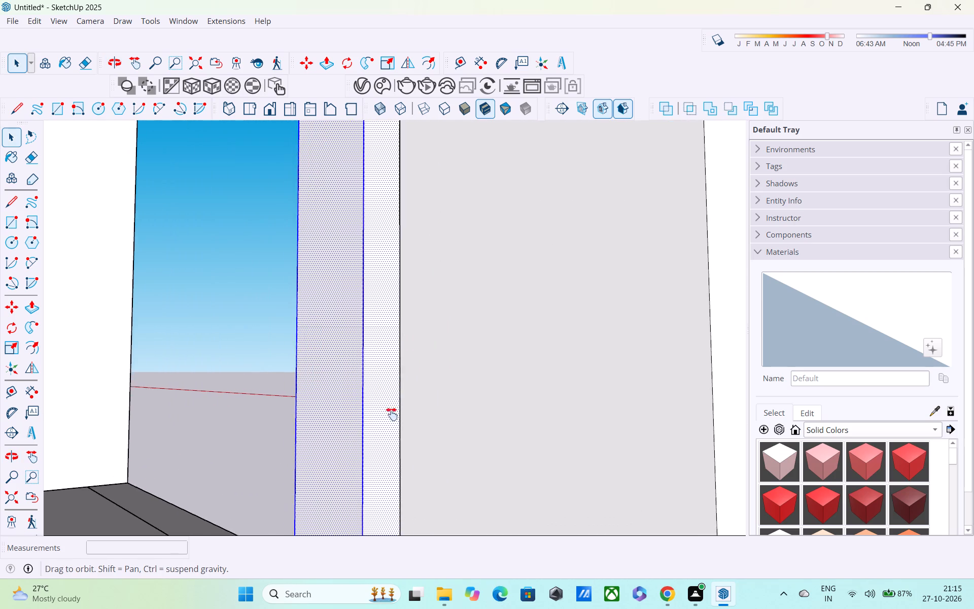
{"action": "middle_click_drag", "start_coordinate": [392, 414], "coordinate": [319, 373], "text": "shift"}
{"action": "middle_click_drag", "start_coordinate": [356, 453], "coordinate": [470, 472]}
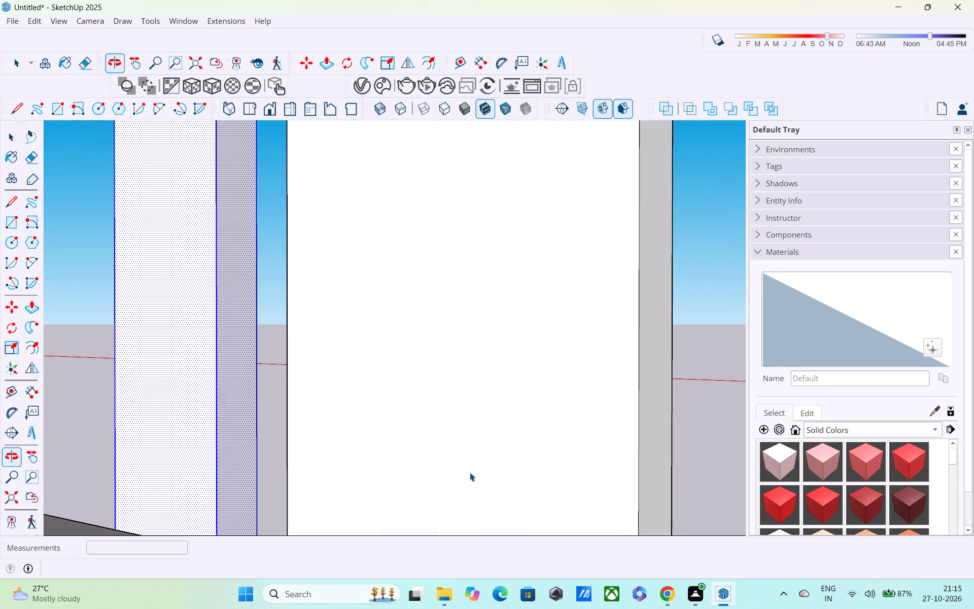
{"action": "scroll", "coordinate": [293, 454], "scroll_direction": "down", "scroll_amount": 5}
{"action": "scroll", "coordinate": [478, 437], "scroll_direction": "down", "scroll_amount": 1}
{"action": "middle_click_drag", "start_coordinate": [478, 437], "coordinate": [223, 456]}
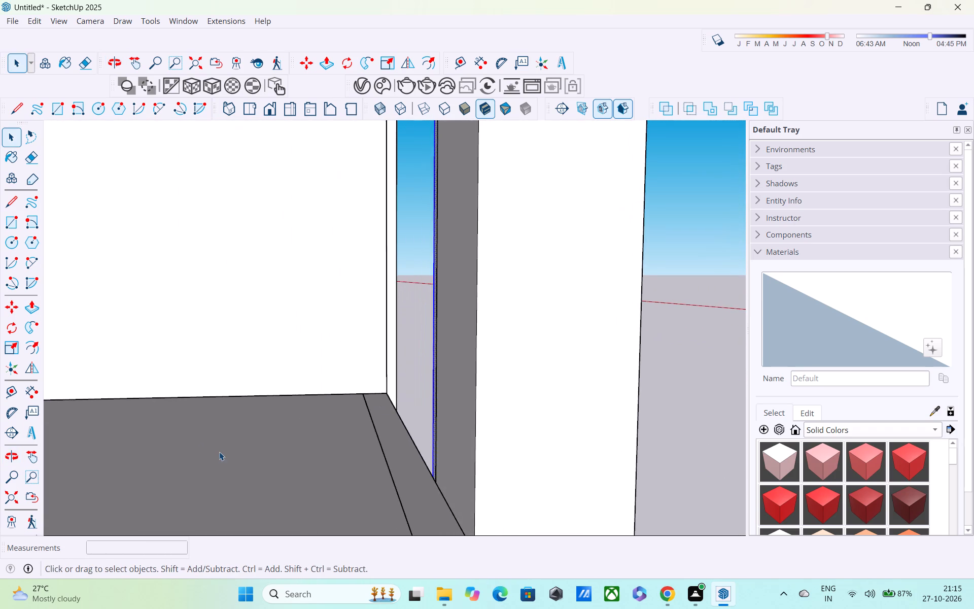
{"action": "scroll", "coordinate": [219, 452], "scroll_direction": "down", "scroll_amount": 5}
{"action": "middle_click_drag", "start_coordinate": [419, 447], "coordinate": [147, 439]}
{"action": "scroll", "coordinate": [141, 439], "scroll_direction": "down", "scroll_amount": 5}
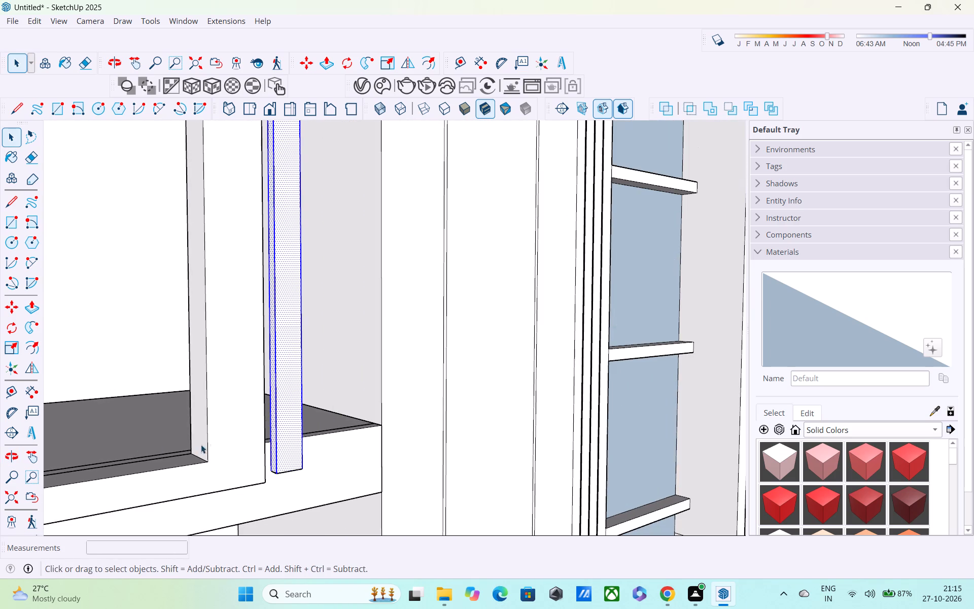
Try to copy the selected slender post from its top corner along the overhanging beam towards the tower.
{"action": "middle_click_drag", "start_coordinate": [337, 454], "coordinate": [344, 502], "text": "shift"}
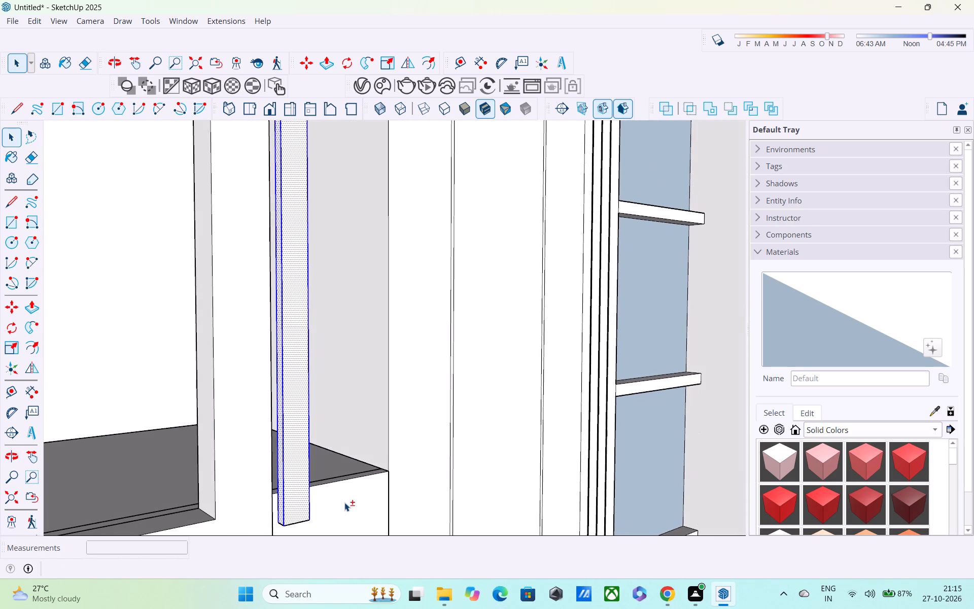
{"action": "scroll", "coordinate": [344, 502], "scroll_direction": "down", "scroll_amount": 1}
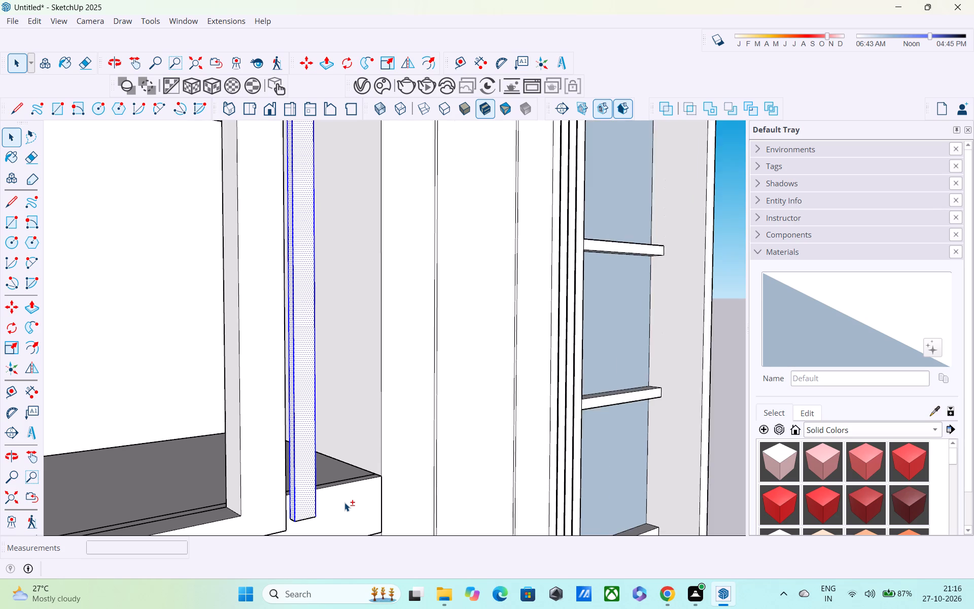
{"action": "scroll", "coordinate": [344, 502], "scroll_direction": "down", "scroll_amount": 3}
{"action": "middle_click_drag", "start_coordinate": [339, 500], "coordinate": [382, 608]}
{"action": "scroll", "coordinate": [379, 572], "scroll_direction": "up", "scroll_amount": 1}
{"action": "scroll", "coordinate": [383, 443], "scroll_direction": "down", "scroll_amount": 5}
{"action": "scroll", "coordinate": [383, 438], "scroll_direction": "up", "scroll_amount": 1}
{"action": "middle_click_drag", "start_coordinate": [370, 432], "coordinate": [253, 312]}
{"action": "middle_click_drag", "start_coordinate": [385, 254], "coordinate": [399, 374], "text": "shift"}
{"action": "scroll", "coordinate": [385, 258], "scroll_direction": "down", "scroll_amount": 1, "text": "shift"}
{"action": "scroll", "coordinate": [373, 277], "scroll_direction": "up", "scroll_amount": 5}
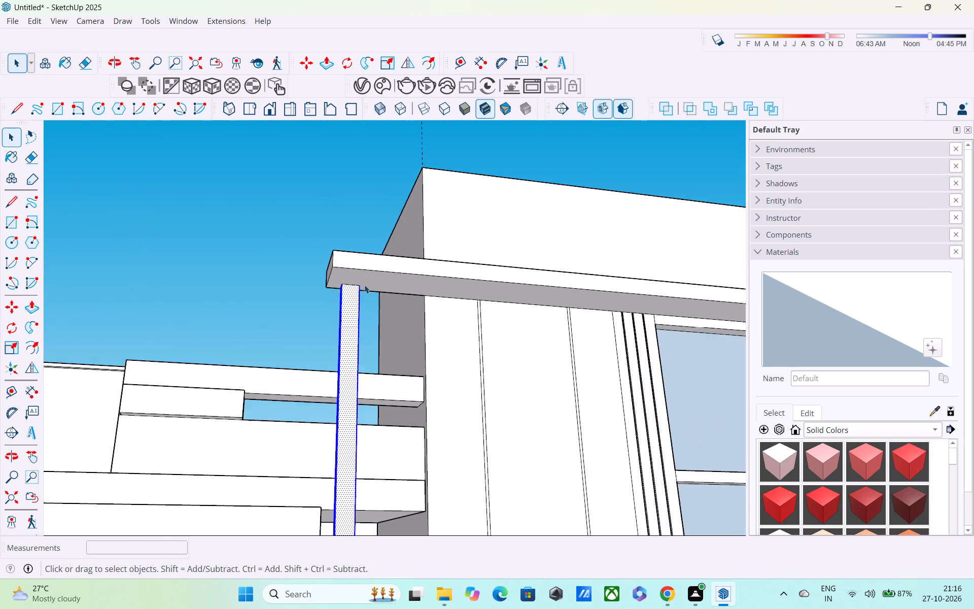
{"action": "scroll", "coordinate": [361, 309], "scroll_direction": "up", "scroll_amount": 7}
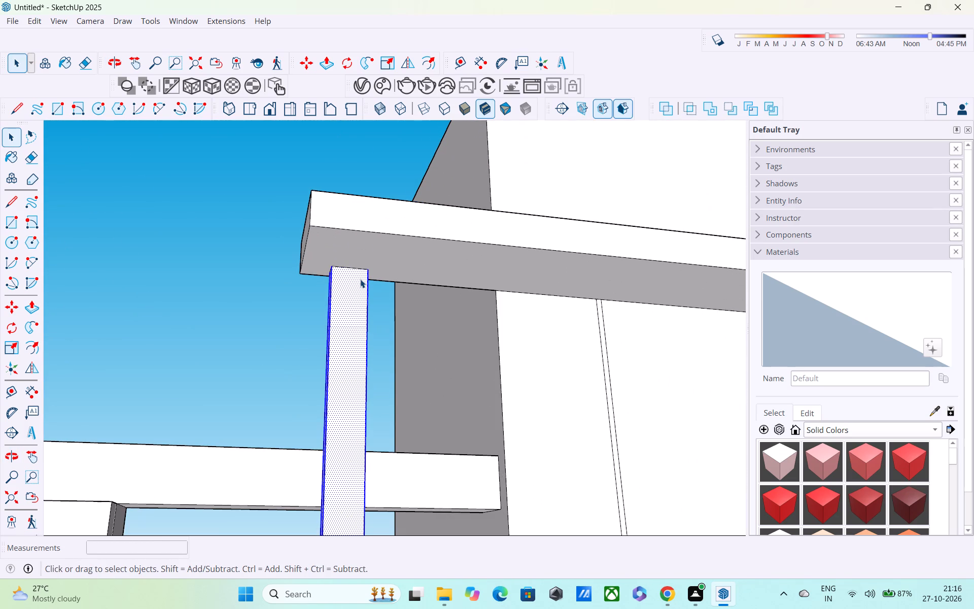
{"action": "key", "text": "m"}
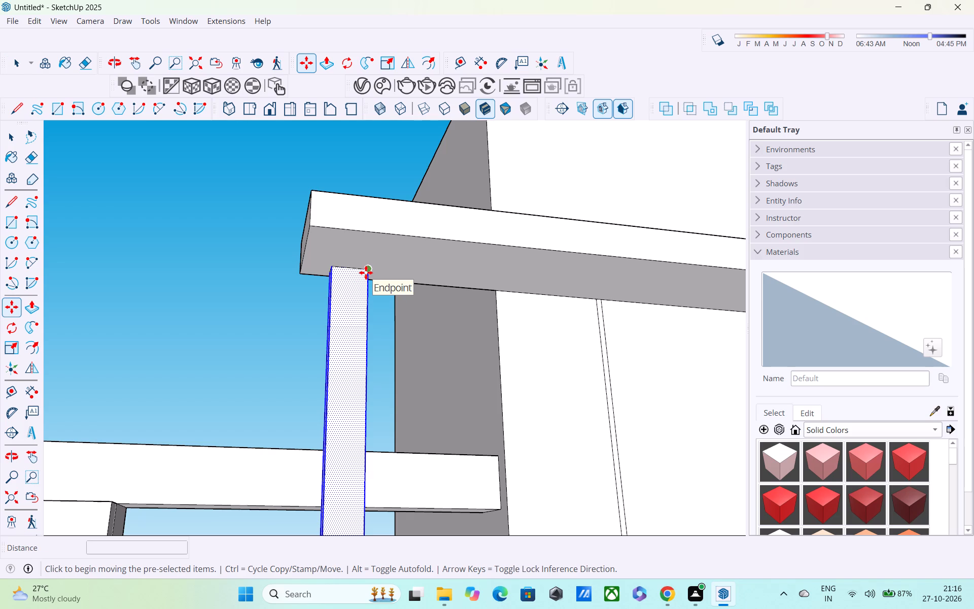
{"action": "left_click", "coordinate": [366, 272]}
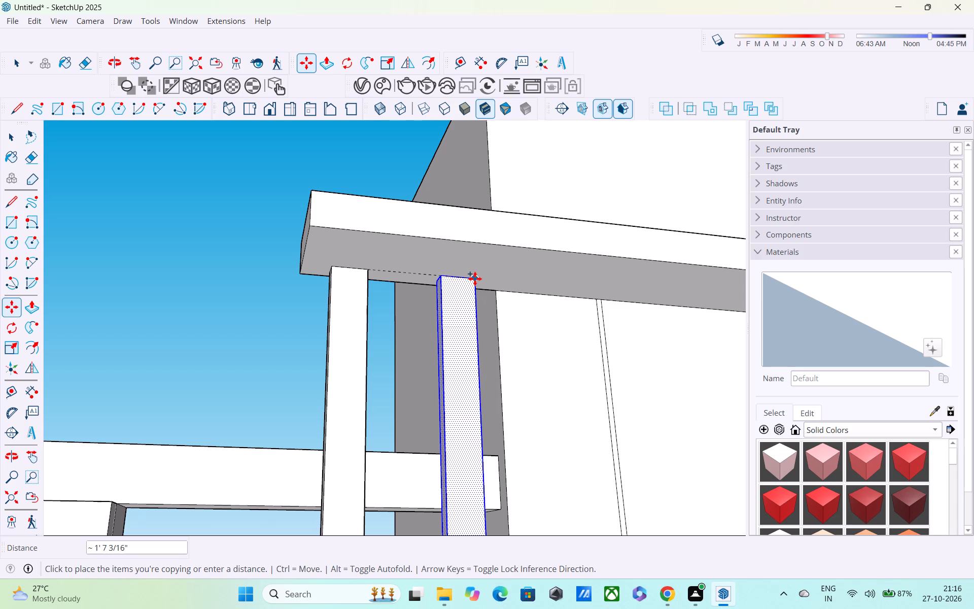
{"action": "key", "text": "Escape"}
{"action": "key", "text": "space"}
Push the slender post's front face inward by about 2 9/16", its full thickness, to remove the post.
{"action": "scroll", "coordinate": [475, 280], "scroll_direction": "down", "scroll_amount": 5}
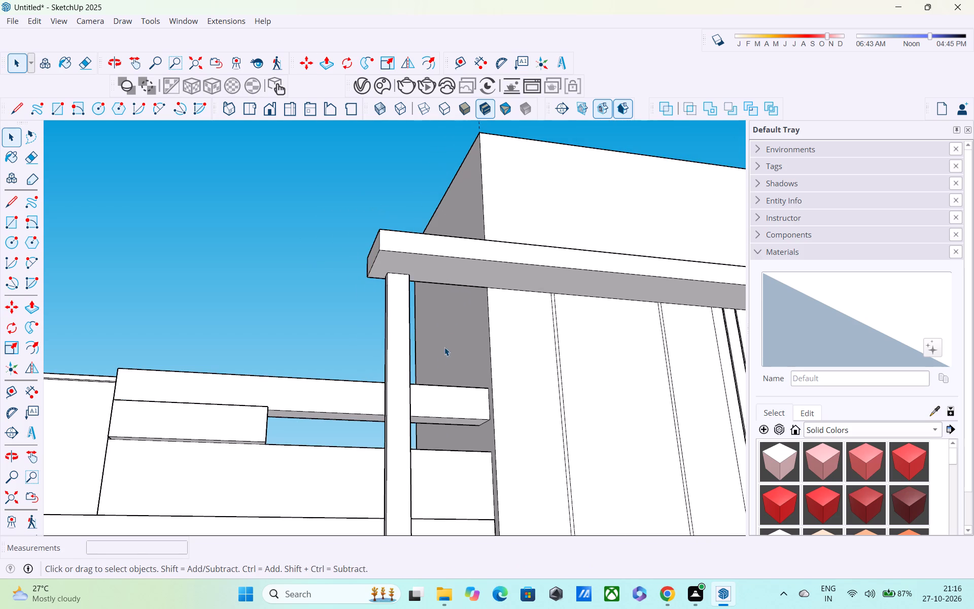
{"action": "double_click", "coordinate": [402, 354]}
{"action": "middle_click_drag", "start_coordinate": [400, 353], "coordinate": [498, 450]}
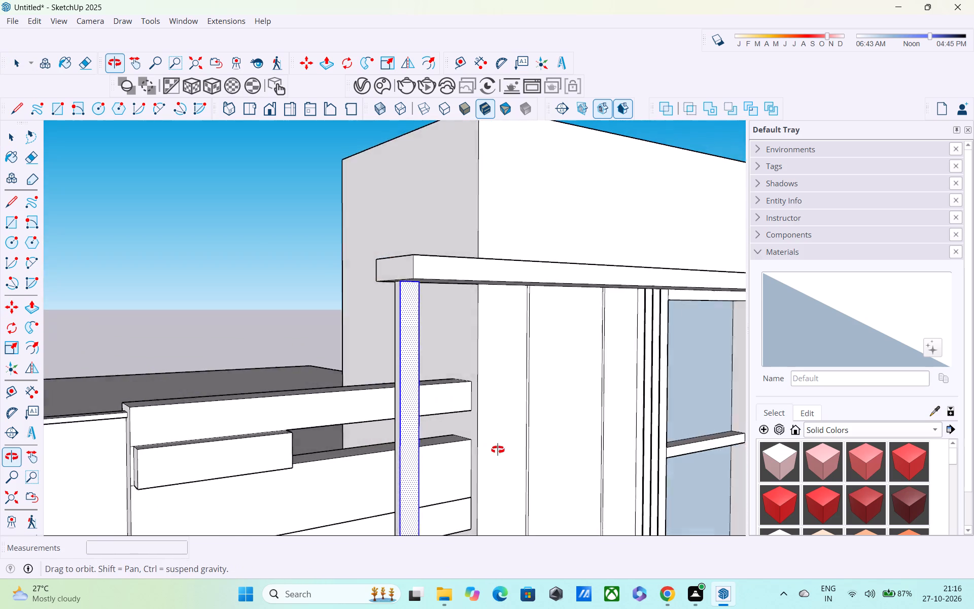
{"action": "middle_click_drag", "start_coordinate": [498, 450], "coordinate": [554, 445]}
{"action": "scroll", "coordinate": [422, 352], "scroll_direction": "up", "scroll_amount": 3}
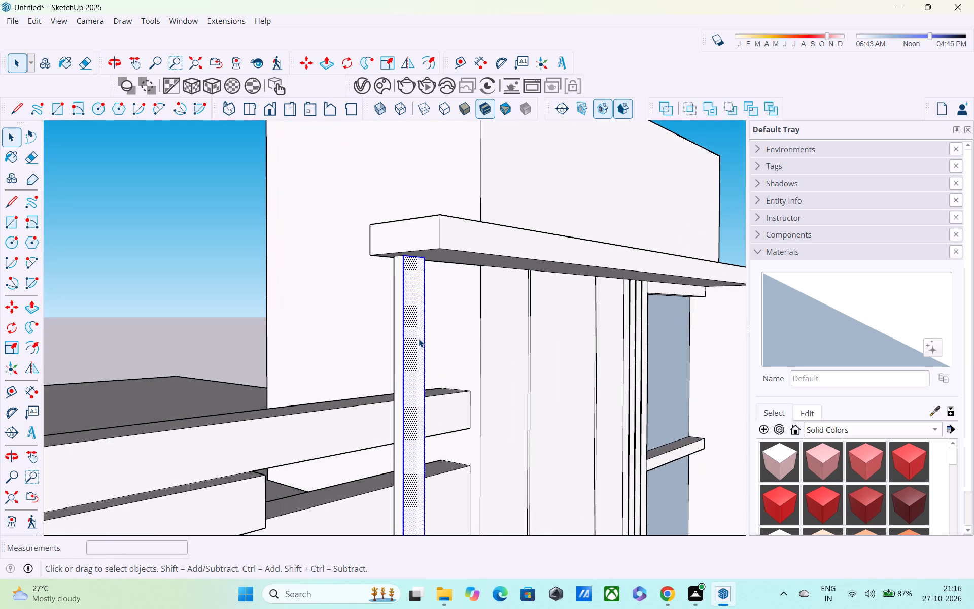
{"action": "key", "text": "p"}
{"action": "left_click", "coordinate": [419, 344]}
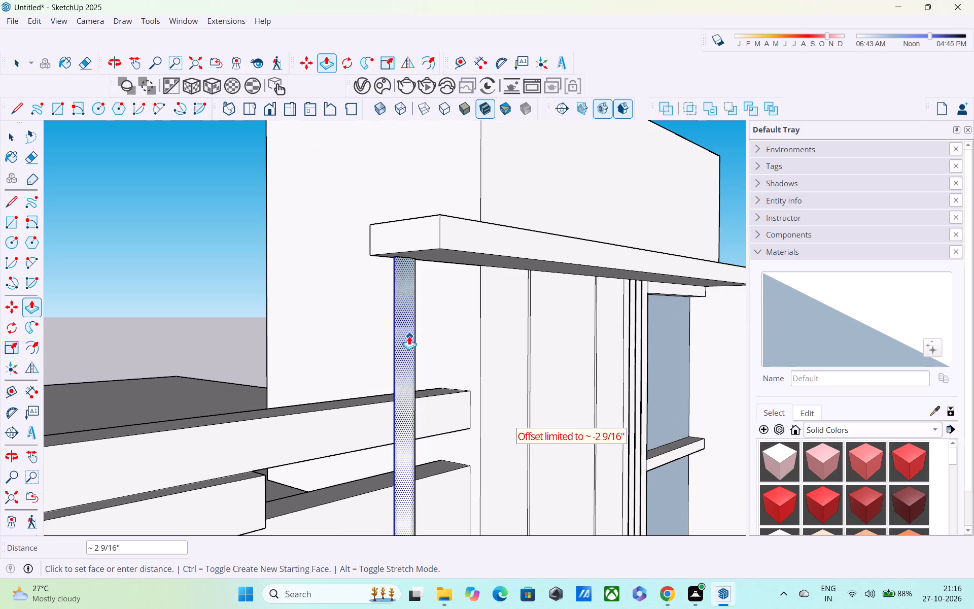
{"action": "left_click", "coordinate": [409, 336]}
Draw a small rectangle about 1 11/16" by 2 7/16" on the underside of the tower's overhanging beam, near its free end.
{"action": "scroll", "coordinate": [421, 360], "scroll_direction": "down", "scroll_amount": 1}
{"action": "middle_click_drag", "start_coordinate": [394, 285], "coordinate": [371, 220]}
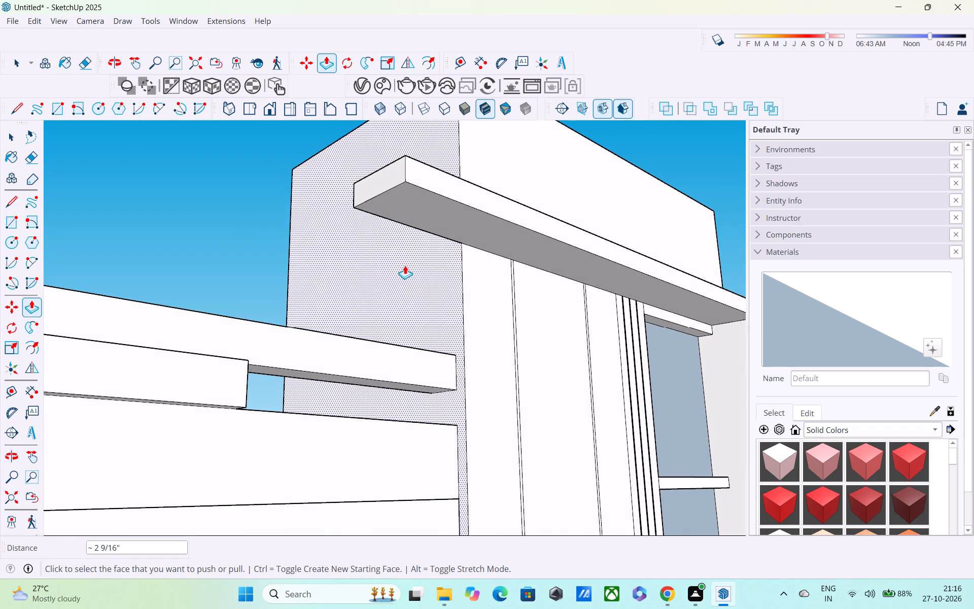
{"action": "middle_click_drag", "start_coordinate": [405, 265], "coordinate": [494, 339], "text": "shift"}
{"action": "middle_click_drag", "start_coordinate": [497, 306], "coordinate": [373, 197]}
{"action": "scroll", "coordinate": [373, 197], "scroll_direction": "up", "scroll_amount": 1}
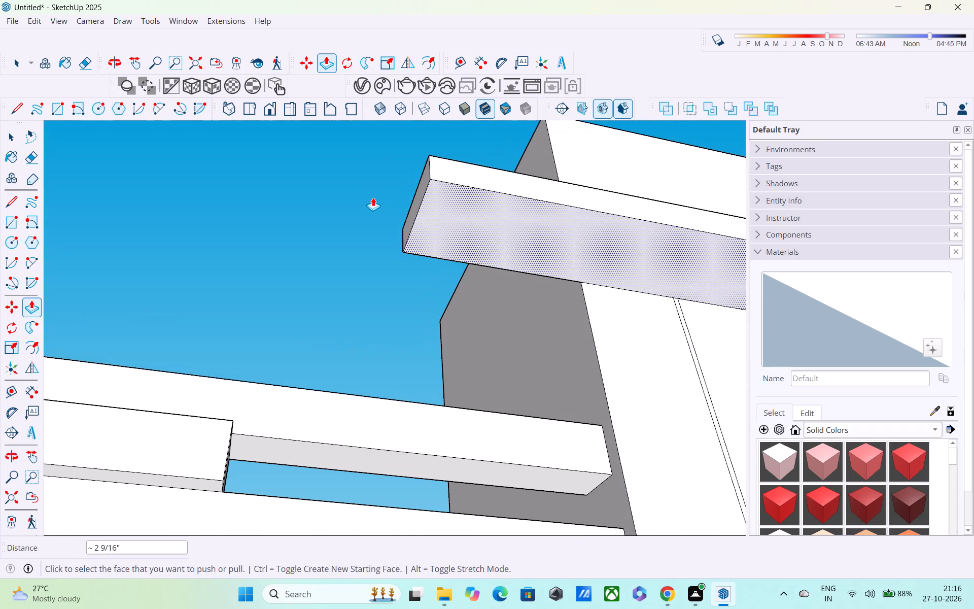
{"action": "key", "text": "r"}
{"action": "scroll", "coordinate": [439, 238], "scroll_direction": "up", "scroll_amount": 2}
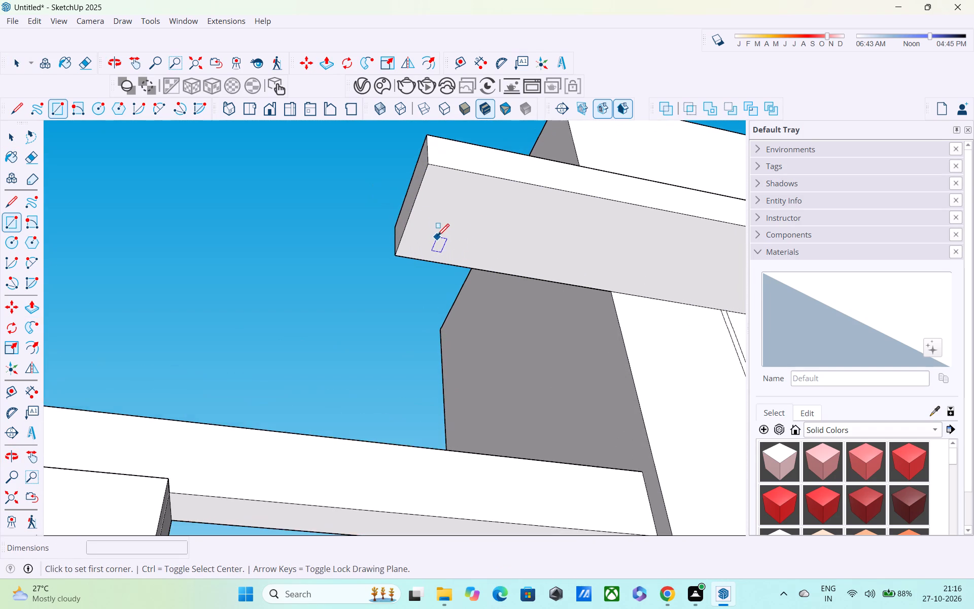
{"action": "middle_click_drag", "start_coordinate": [423, 230], "coordinate": [362, 204]}
{"action": "scroll", "coordinate": [422, 227], "scroll_direction": "up", "scroll_amount": 4}
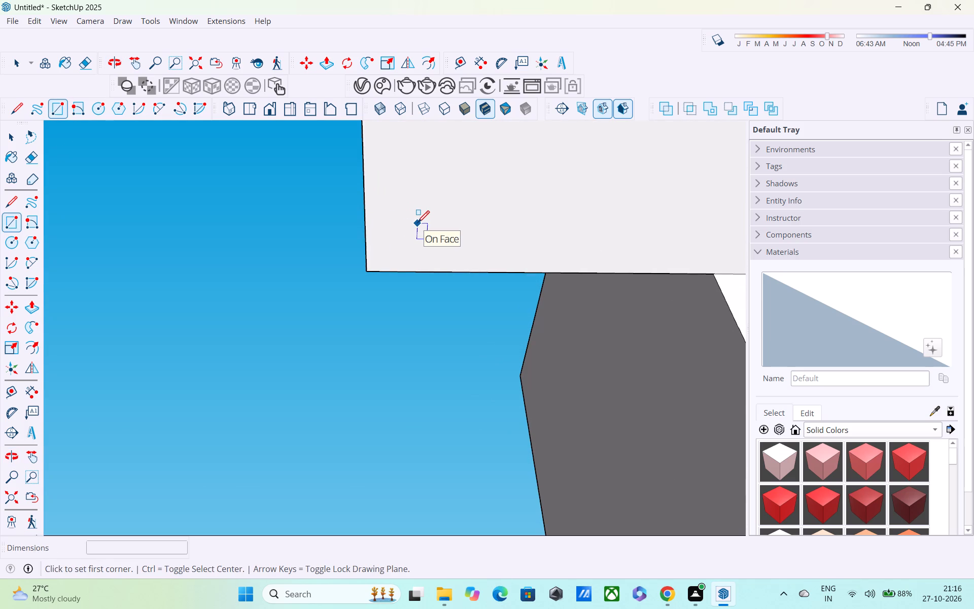
{"action": "scroll", "coordinate": [395, 243], "scroll_direction": "down", "scroll_amount": 2}
{"action": "middle_click_drag", "start_coordinate": [398, 248], "coordinate": [222, 251], "text": "shift"}
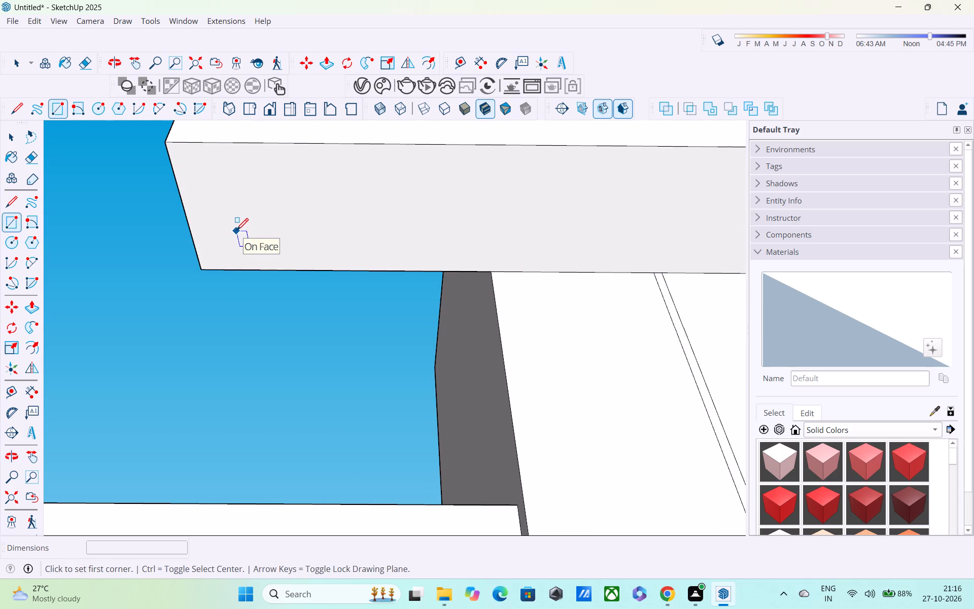
{"action": "left_click", "coordinate": [229, 229]}
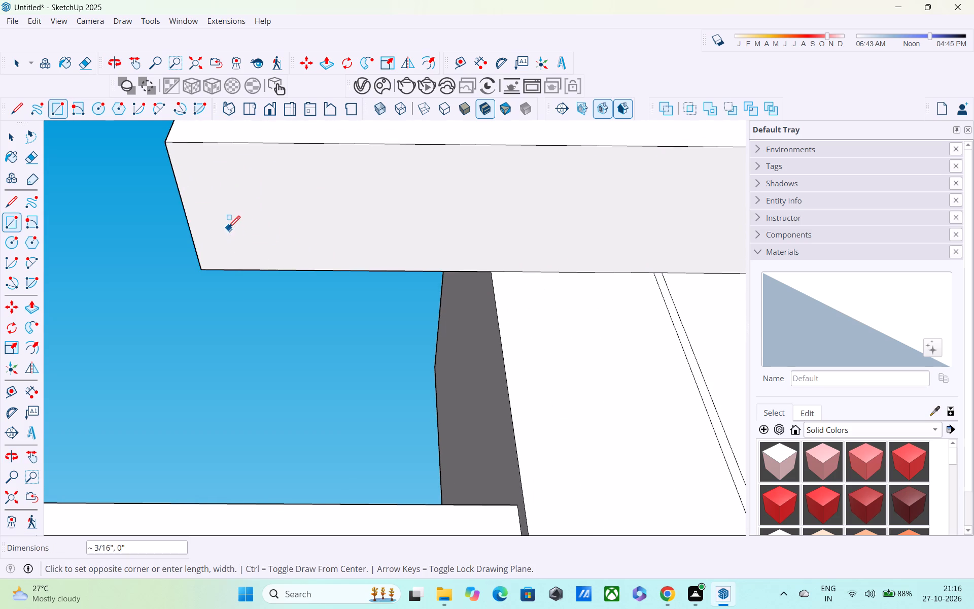
{"action": "left_click", "coordinate": [252, 241]}
Pull the small rectangle down 16' 10" into a slender post, level with the lower corner of the adjacent projecting frame.
{"action": "key", "text": "p"}
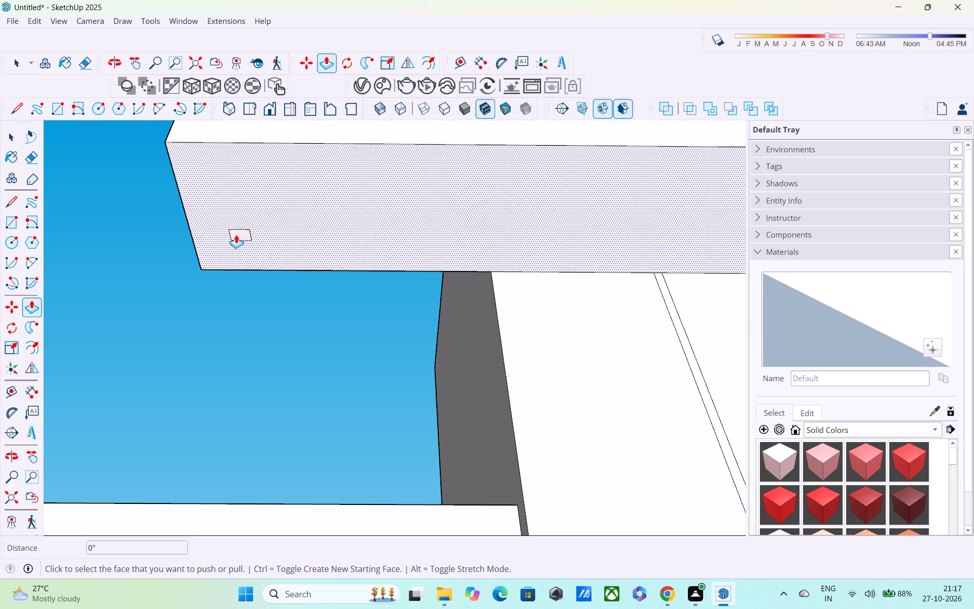
{"action": "left_click", "coordinate": [236, 234]}
{"action": "scroll", "coordinate": [245, 345], "scroll_direction": "down", "scroll_amount": 5}
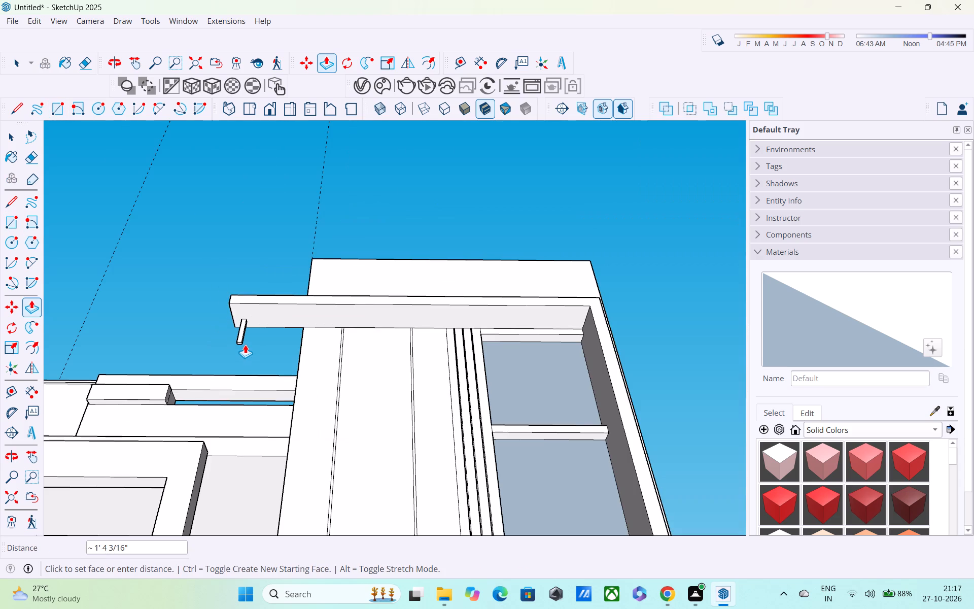
{"action": "middle_click_drag", "start_coordinate": [245, 344], "coordinate": [303, 201], "text": "shift"}
{"action": "middle_click_drag", "start_coordinate": [297, 355], "coordinate": [317, 288], "text": "shift"}
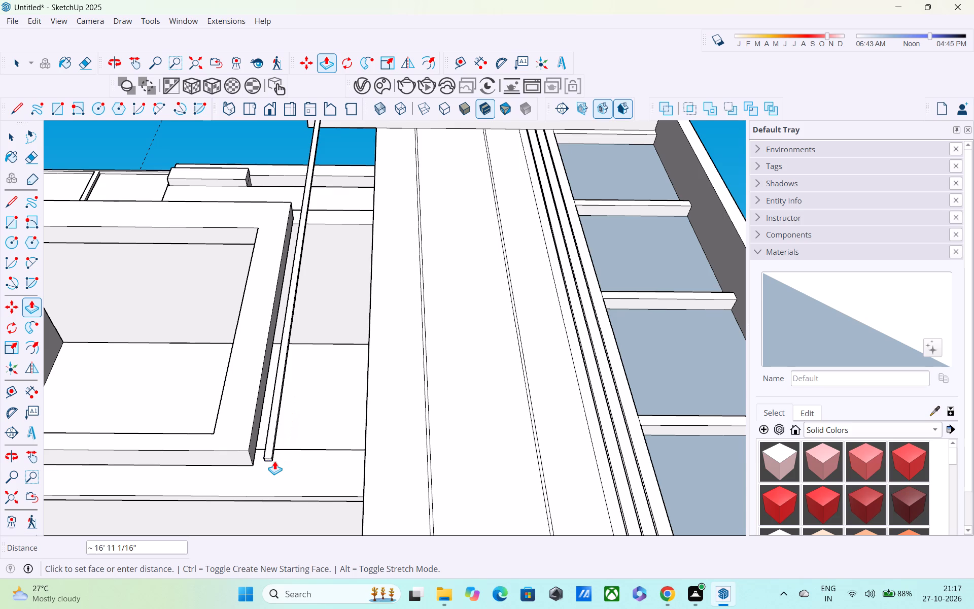
{"action": "left_click", "coordinate": [247, 459]}
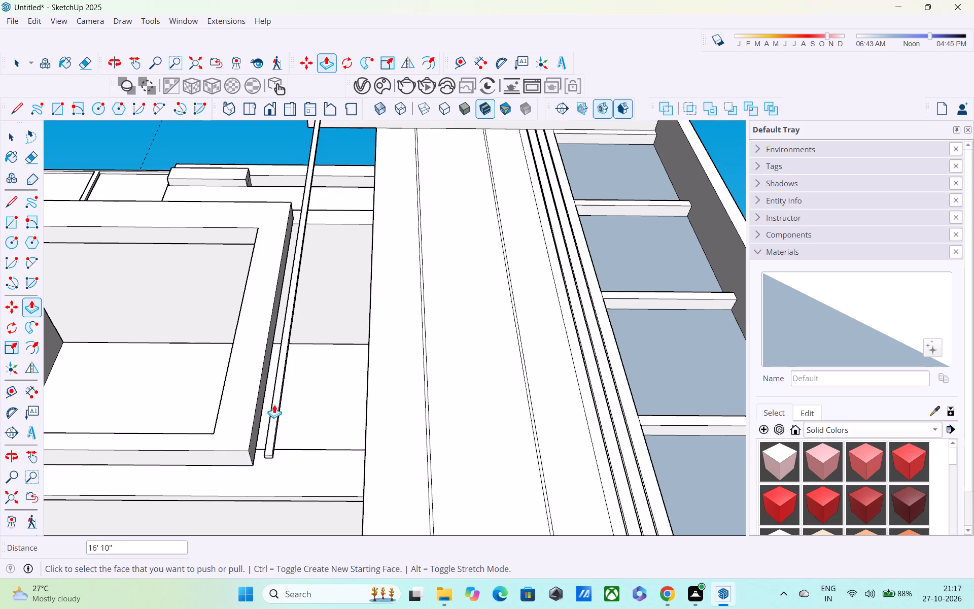
Select the new slender post's long faces together with their vertical edges on all sides.
{"action": "key", "text": "space"}
{"action": "double_click", "coordinate": [282, 387]}
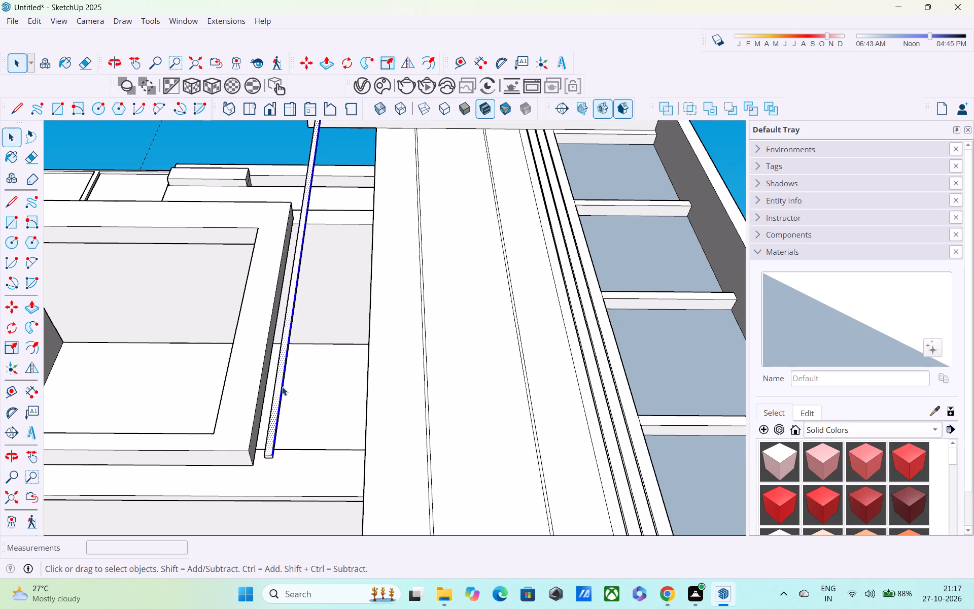
{"action": "scroll", "coordinate": [279, 395], "scroll_direction": "up", "scroll_amount": 6}
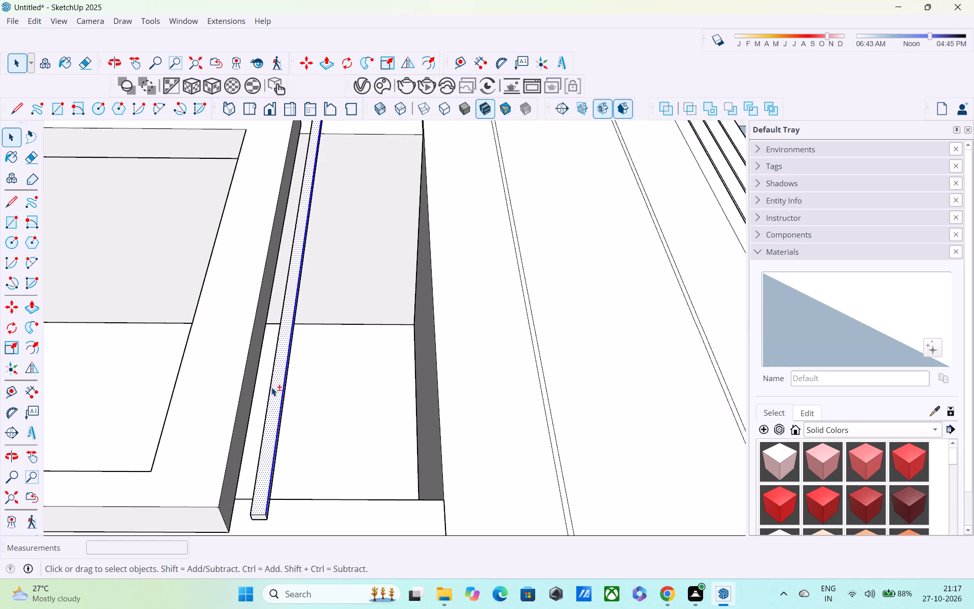
{"action": "left_click", "coordinate": [271, 387], "text": "shift"}
{"action": "middle_click_drag", "start_coordinate": [270, 487], "coordinate": [410, 601]}
{"action": "scroll", "coordinate": [410, 601], "scroll_direction": "up", "scroll_amount": 1}
{"action": "scroll", "coordinate": [355, 465], "scroll_direction": "up", "scroll_amount": 4}
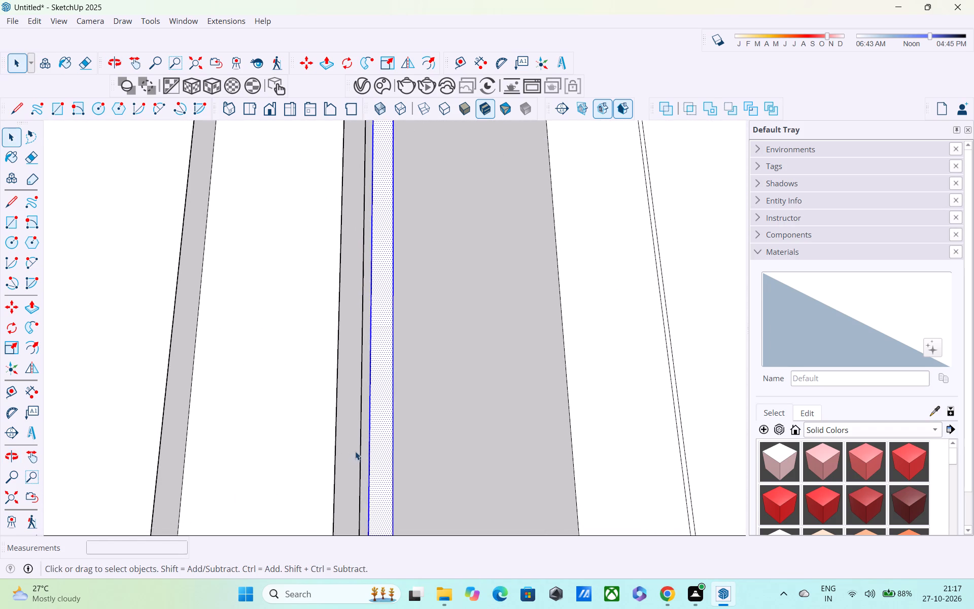
{"action": "scroll", "coordinate": [358, 449], "scroll_direction": "up", "scroll_amount": 4}
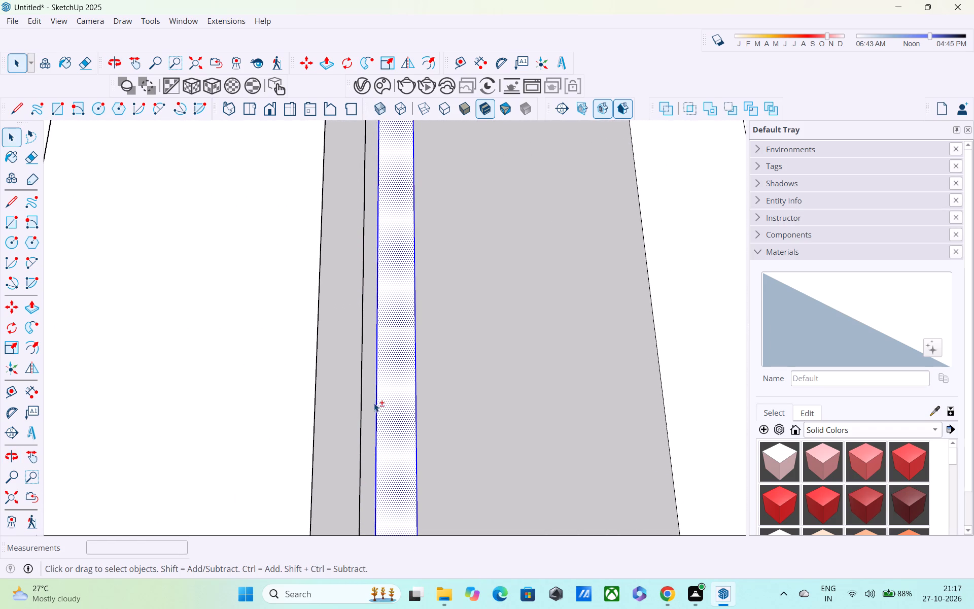
{"action": "left_click", "coordinate": [370, 393], "text": "shift"}
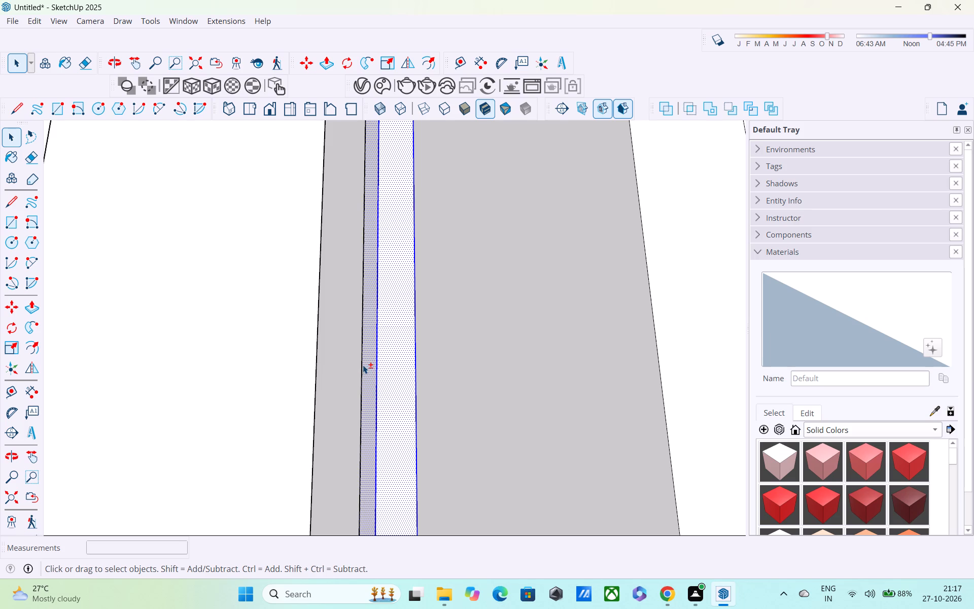
{"action": "left_click", "coordinate": [363, 365], "text": "shift"}
{"action": "middle_click_drag", "start_coordinate": [373, 371], "coordinate": [928, 420]}
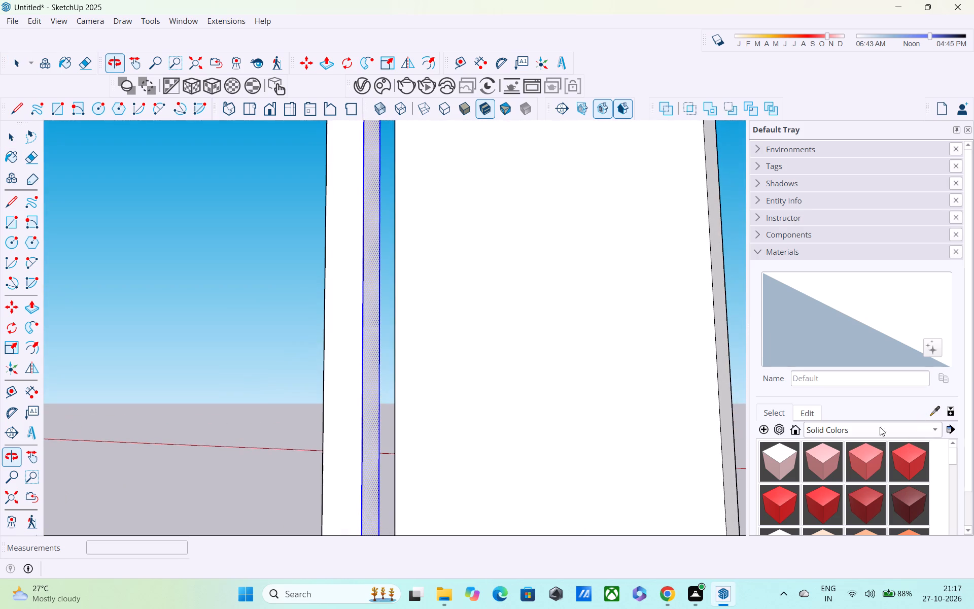
{"action": "left_click", "coordinate": [342, 411], "text": "shift"}
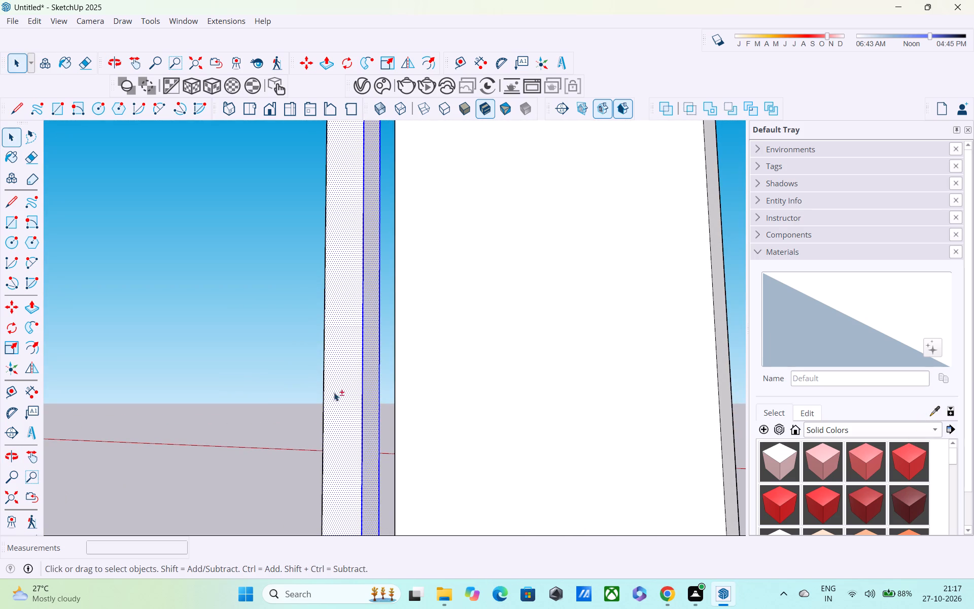
{"action": "left_click", "coordinate": [324, 378], "text": "shift"}
{"action": "middle_click_drag", "start_coordinate": [332, 381], "coordinate": [601, 416]}
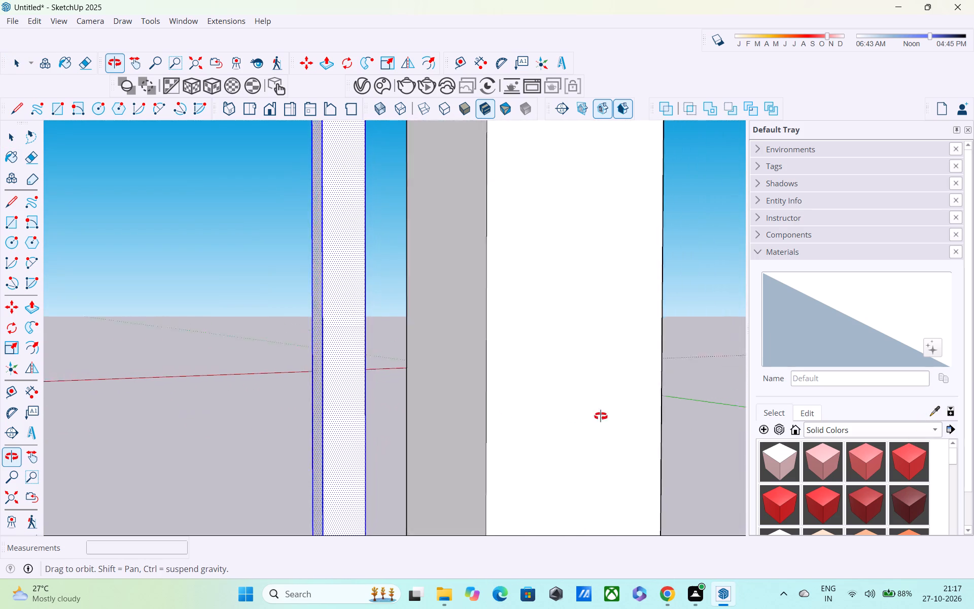
{"action": "middle_click_drag", "start_coordinate": [601, 416], "coordinate": [973, 339]}
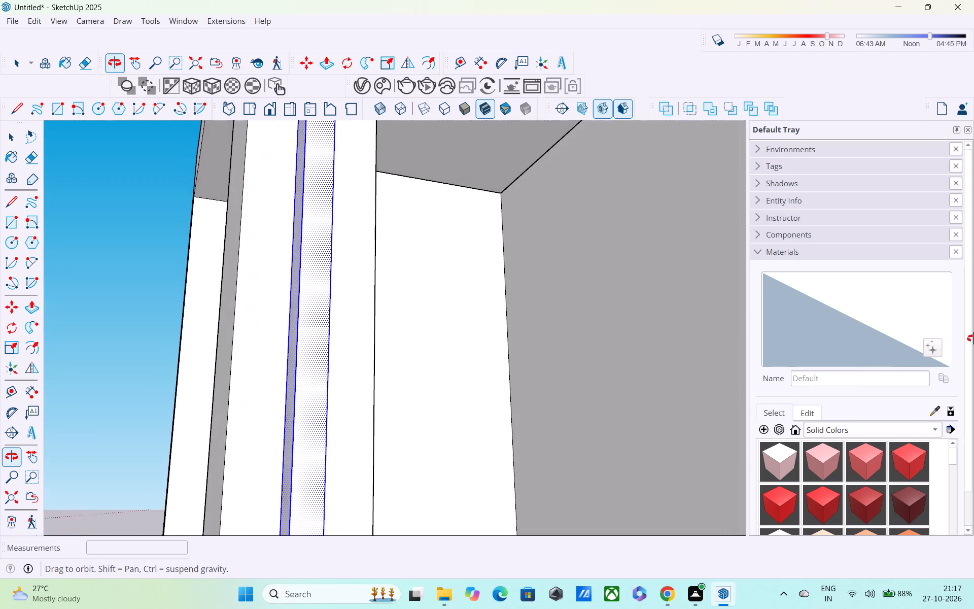
{"action": "middle_click_drag", "start_coordinate": [973, 339], "coordinate": [973, 338]}
Copy the selected slender post along the underside of the overhanging beam, from the free end to beside the tower wall.
{"action": "scroll", "coordinate": [266, 378], "scroll_direction": "down", "scroll_amount": 6}
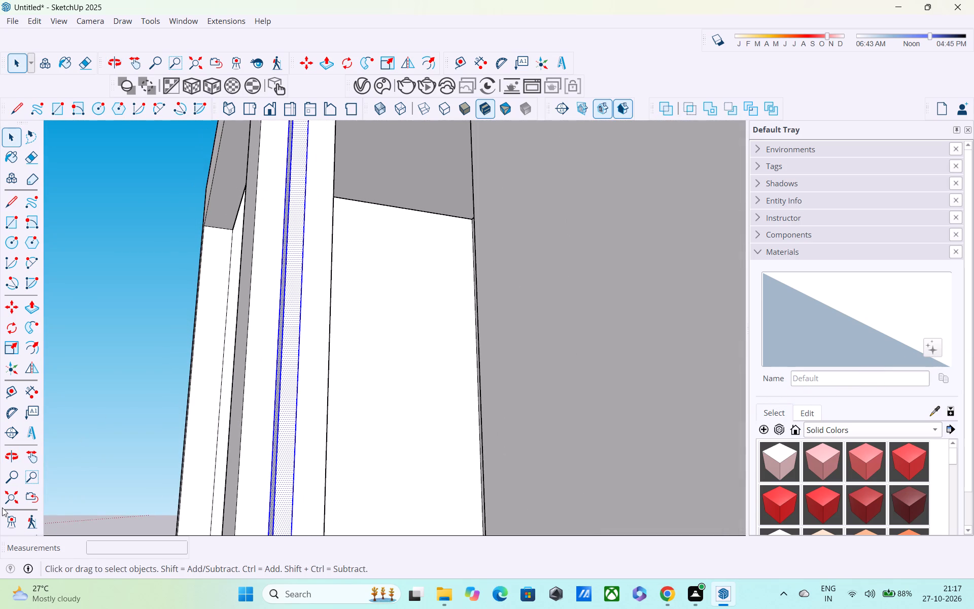
{"action": "left_click", "coordinate": [9, 497]}
{"action": "middle_click_drag", "start_coordinate": [518, 378], "coordinate": [694, 403]}
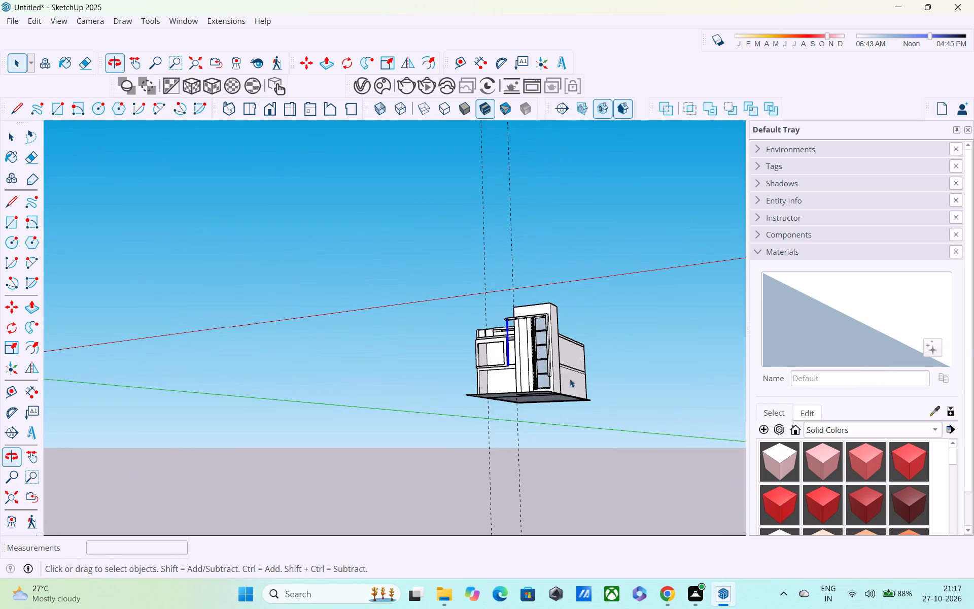
{"action": "scroll", "coordinate": [500, 305], "scroll_direction": "up", "scroll_amount": 11}
{"action": "scroll", "coordinate": [539, 340], "scroll_direction": "up", "scroll_amount": 12}
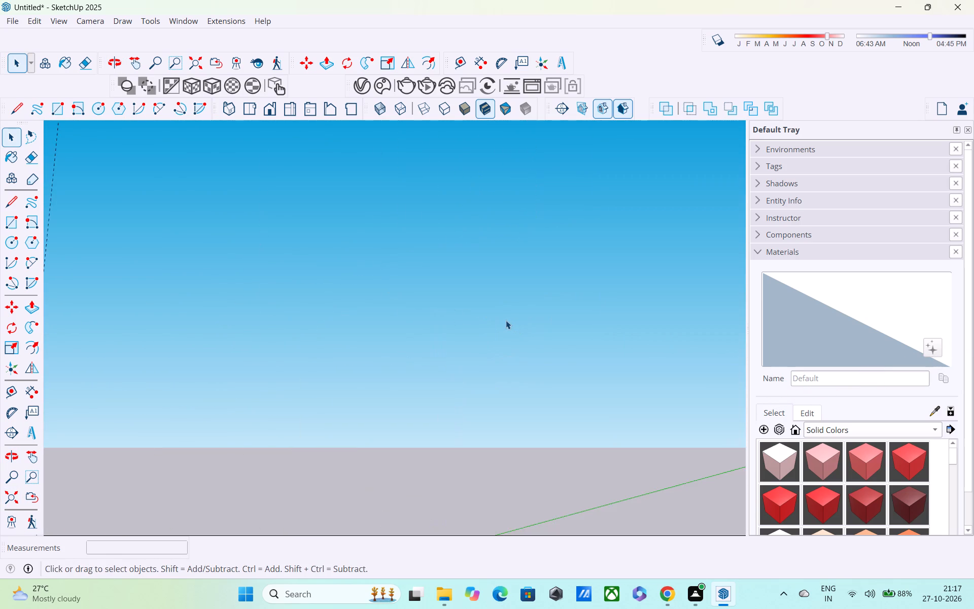
{"action": "scroll", "coordinate": [506, 320], "scroll_direction": "down", "scroll_amount": 5}
{"action": "key", "text": "m"}
{"action": "scroll", "coordinate": [497, 322], "scroll_direction": "up", "scroll_amount": 5}
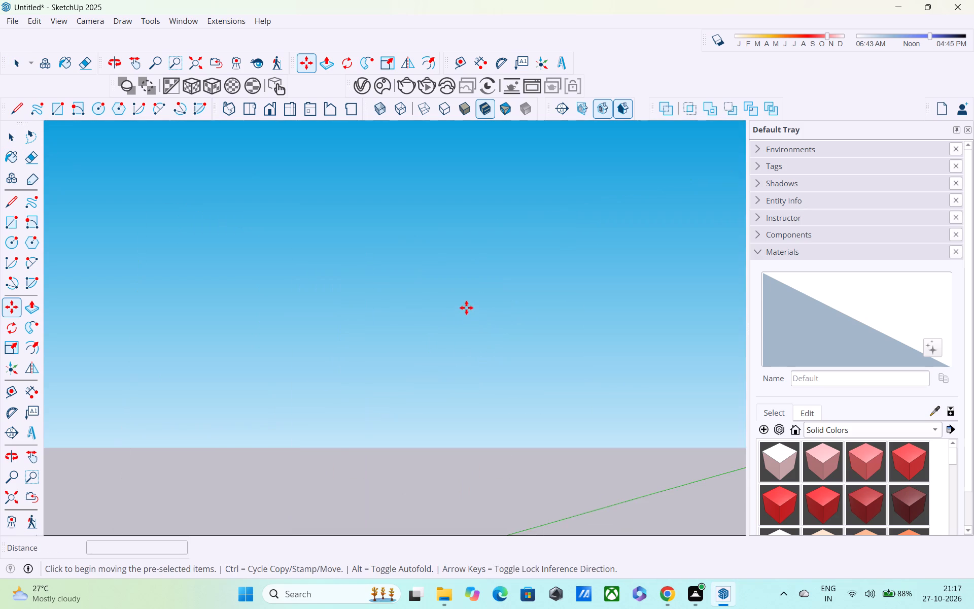
{"action": "scroll", "coordinate": [461, 306], "scroll_direction": "down", "scroll_amount": 4}
{"action": "scroll", "coordinate": [440, 296], "scroll_direction": "up", "scroll_amount": 8}
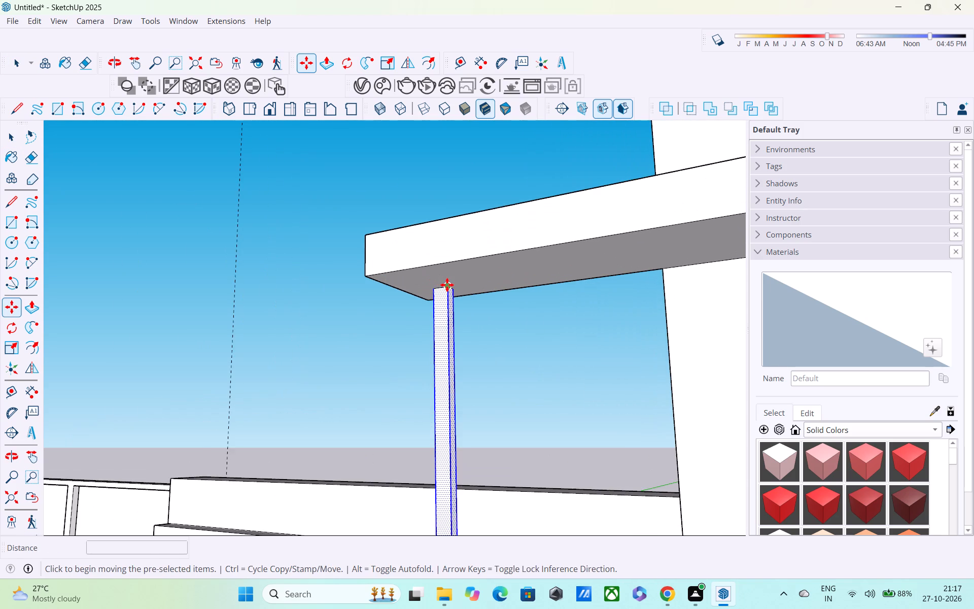
{"action": "scroll", "coordinate": [447, 285], "scroll_direction": "up", "scroll_amount": 3}
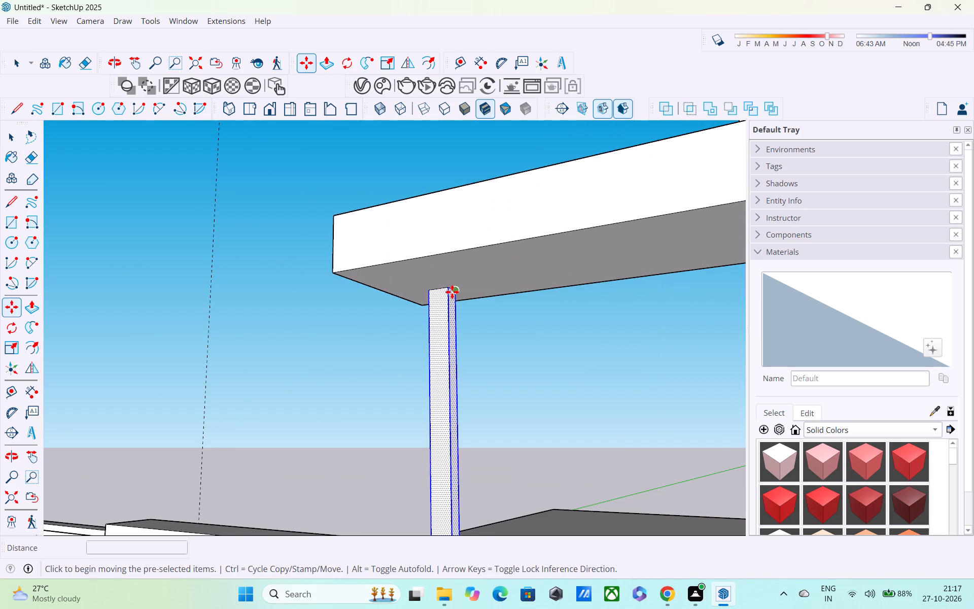
{"action": "scroll", "coordinate": [456, 293], "scroll_direction": "up", "scroll_amount": 9}
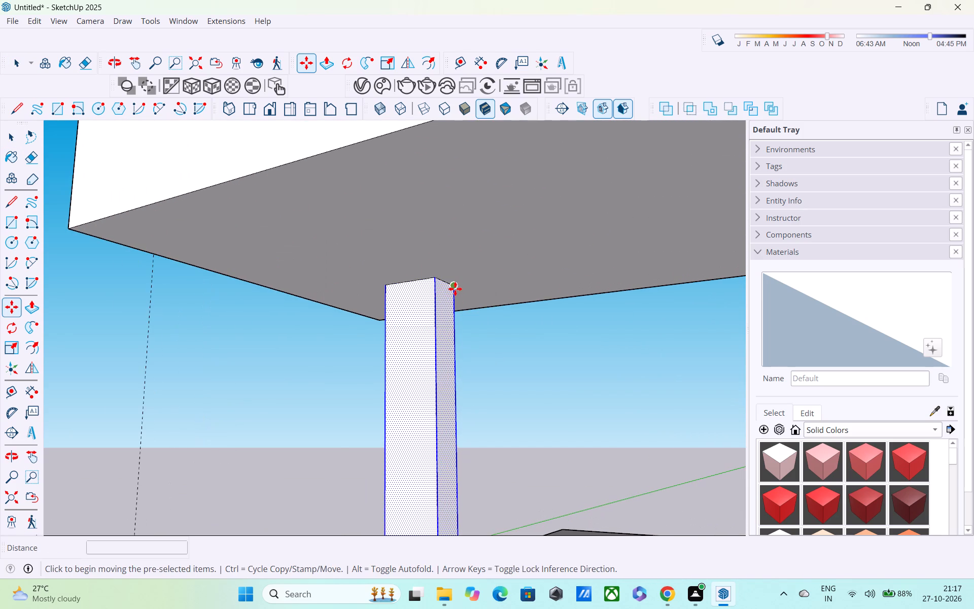
{"action": "left_click", "coordinate": [455, 288]}
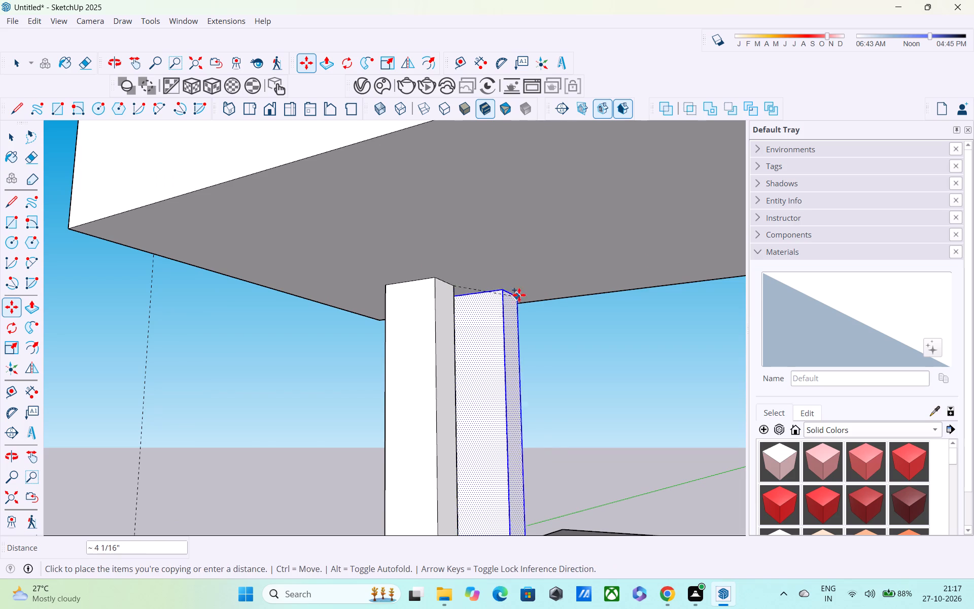
{"action": "middle_click_drag", "start_coordinate": [576, 269], "coordinate": [379, 242], "text": "shift"}
{"action": "scroll", "coordinate": [376, 242], "scroll_direction": "down", "scroll_amount": 6}
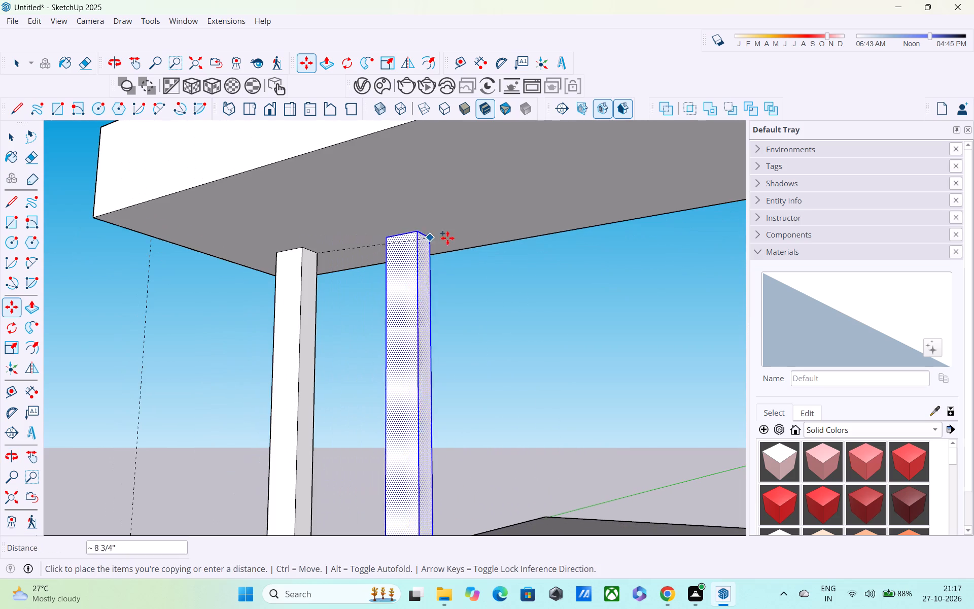
{"action": "middle_click_drag", "start_coordinate": [493, 225], "coordinate": [332, 155], "text": "shift"}
{"action": "scroll", "coordinate": [332, 155], "scroll_direction": "down", "scroll_amount": 5}
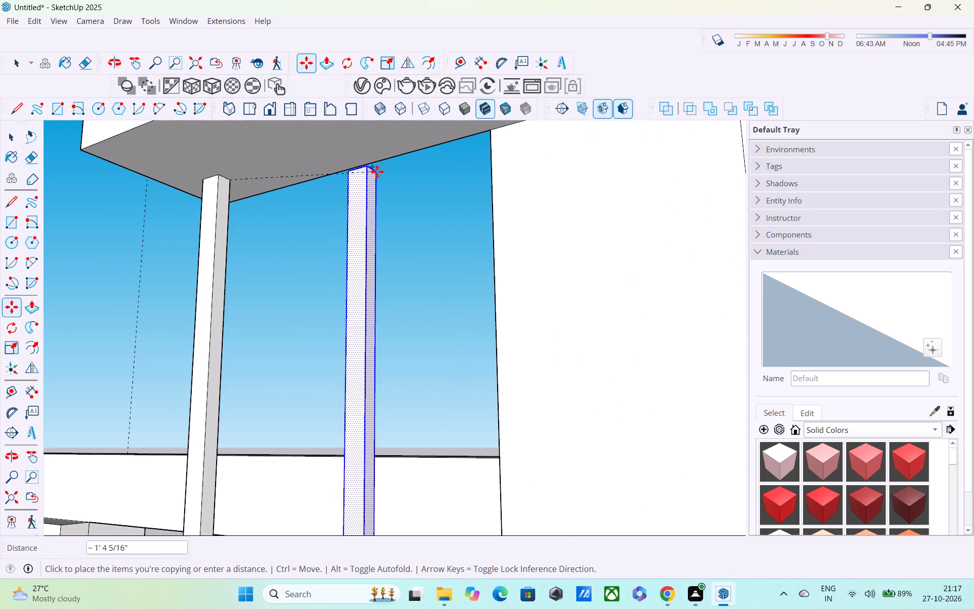
{"action": "middle_click_drag", "start_coordinate": [381, 173], "coordinate": [338, 186]}
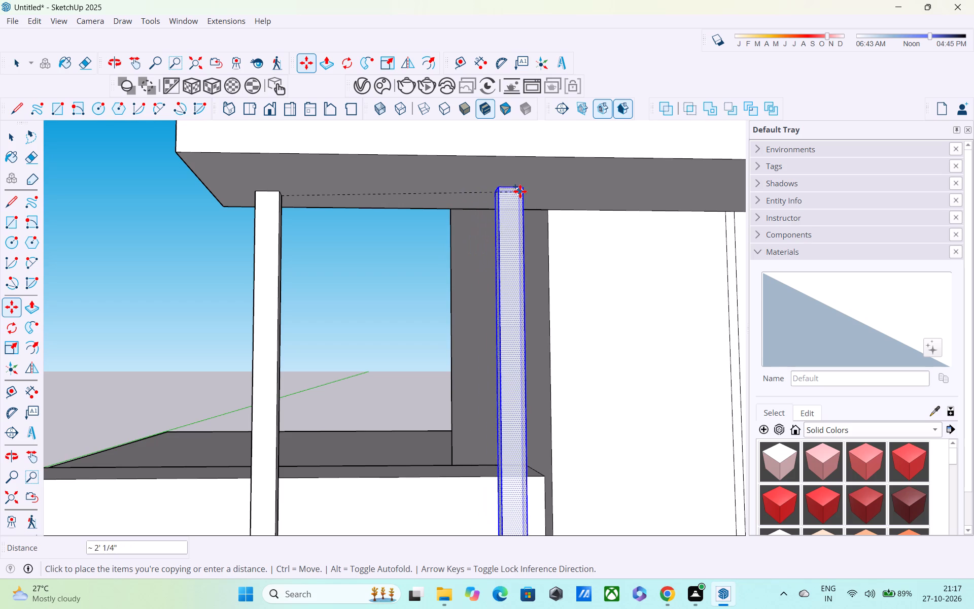
{"action": "middle_click_drag", "start_coordinate": [525, 198], "coordinate": [276, 199]}
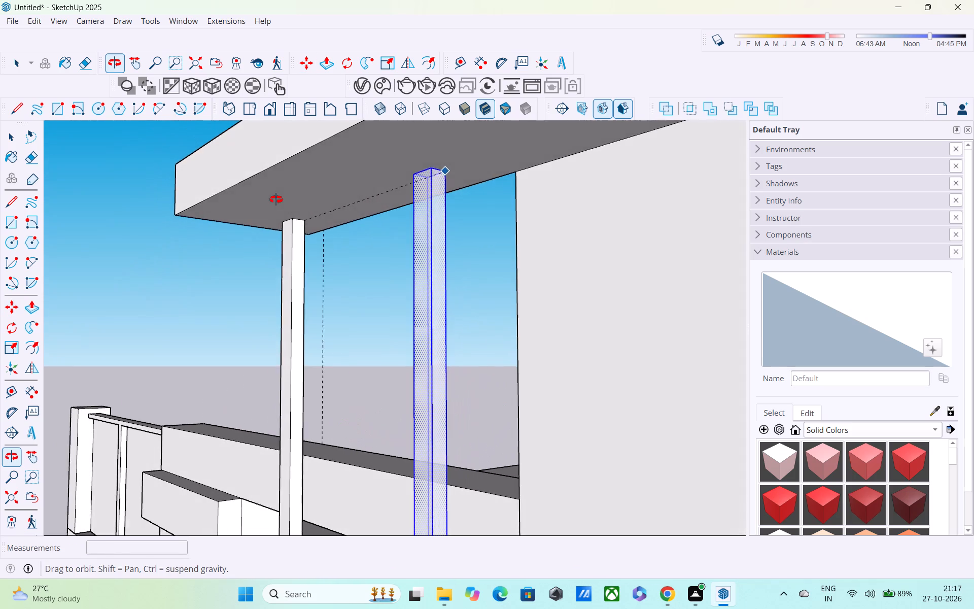
{"action": "middle_click_drag", "start_coordinate": [276, 199], "coordinate": [474, 222]}
{"action": "scroll", "coordinate": [494, 215], "scroll_direction": "down", "scroll_amount": 5}
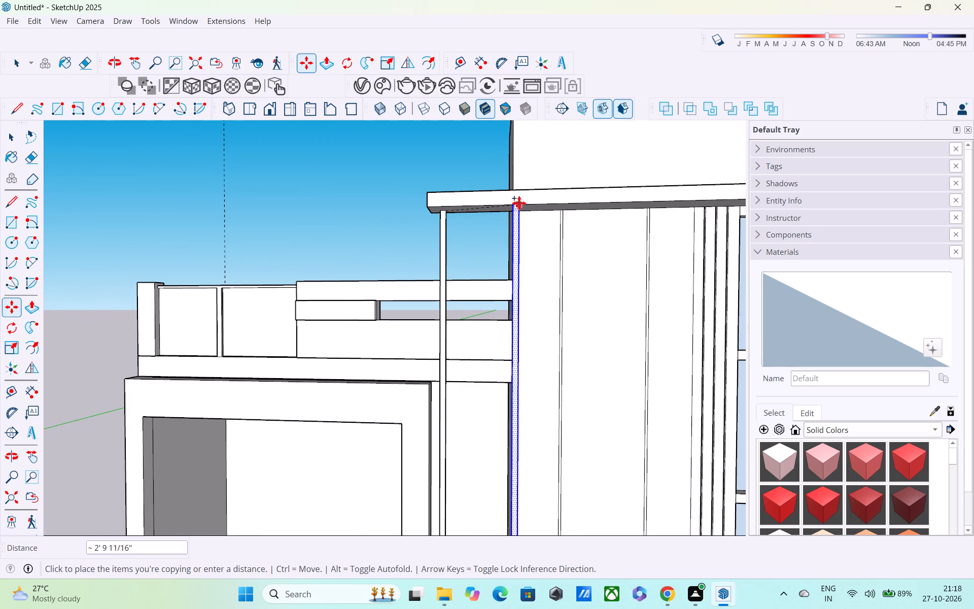
{"action": "middle_click_drag", "start_coordinate": [518, 202], "coordinate": [340, 75]}
{"action": "scroll", "coordinate": [449, 191], "scroll_direction": "up", "scroll_amount": 6}
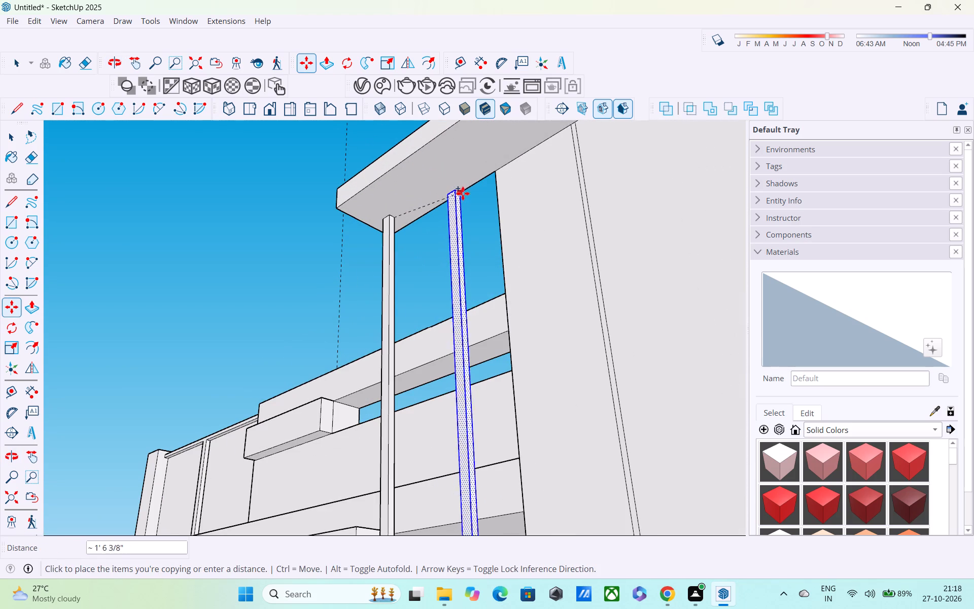
{"action": "middle_click_drag", "start_coordinate": [480, 177], "coordinate": [402, 193]}
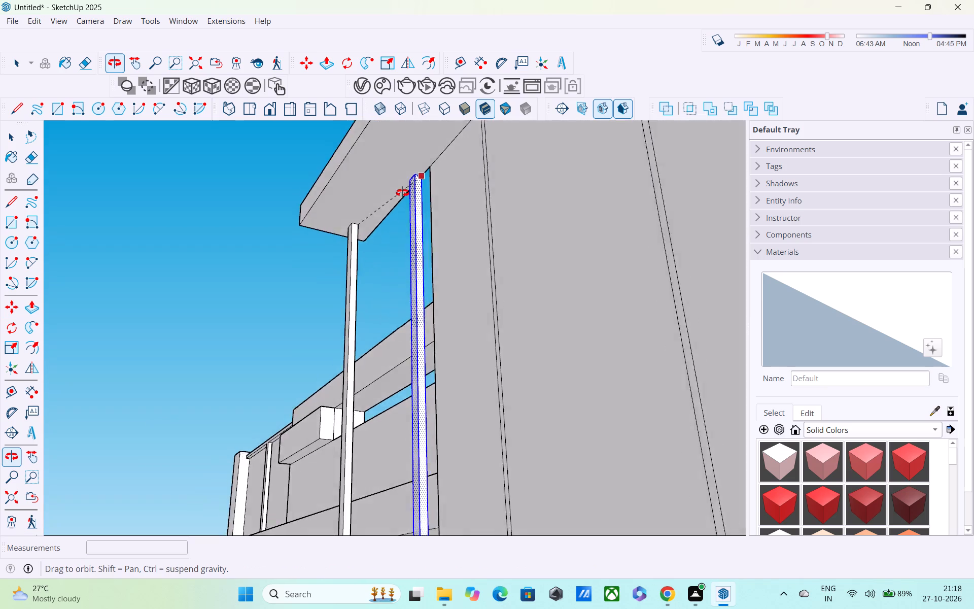
{"action": "middle_click_drag", "start_coordinate": [402, 193], "coordinate": [370, 238]}
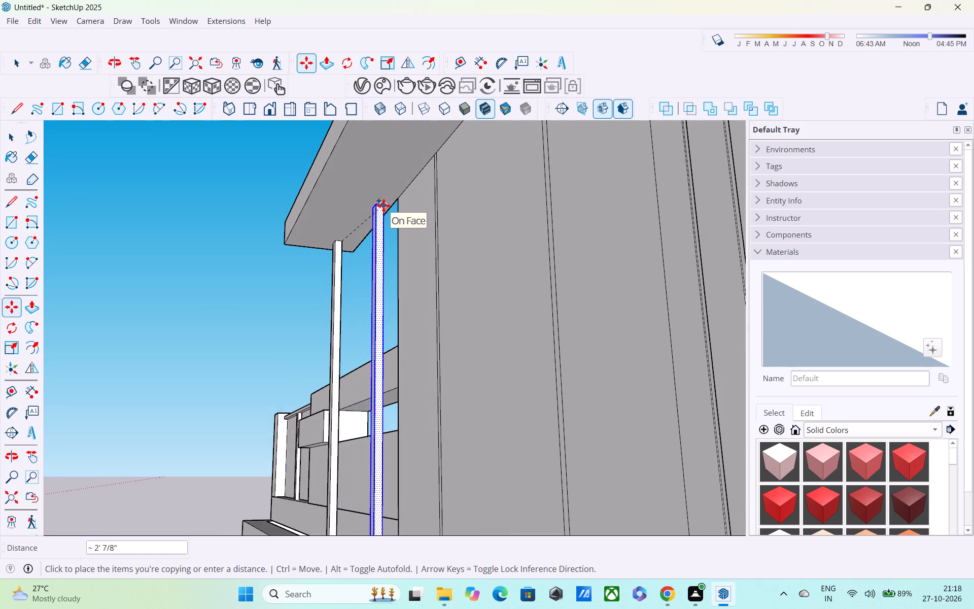
{"action": "scroll", "coordinate": [384, 206], "scroll_direction": "up", "scroll_amount": 9}
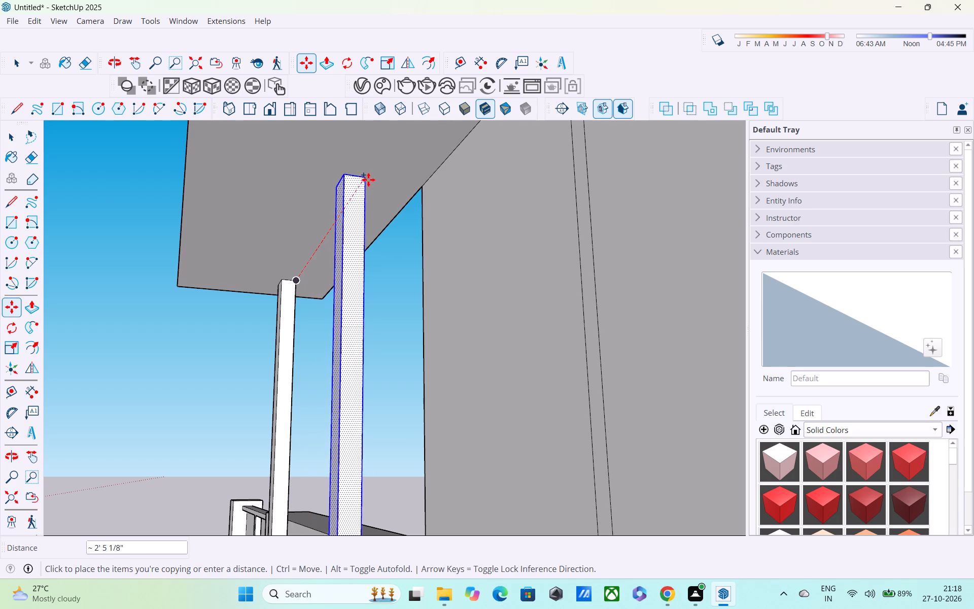
{"action": "left_click", "coordinate": [380, 163]}
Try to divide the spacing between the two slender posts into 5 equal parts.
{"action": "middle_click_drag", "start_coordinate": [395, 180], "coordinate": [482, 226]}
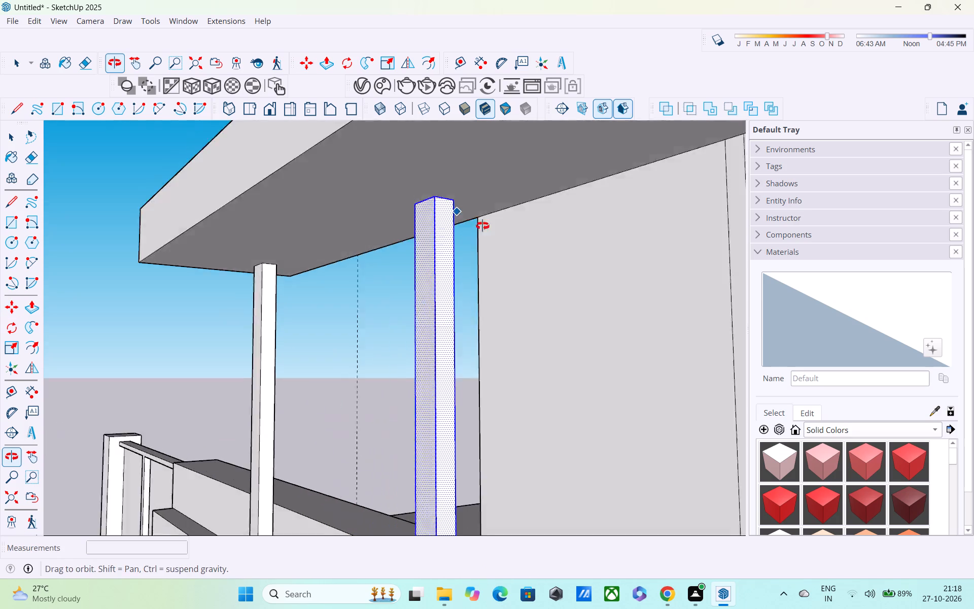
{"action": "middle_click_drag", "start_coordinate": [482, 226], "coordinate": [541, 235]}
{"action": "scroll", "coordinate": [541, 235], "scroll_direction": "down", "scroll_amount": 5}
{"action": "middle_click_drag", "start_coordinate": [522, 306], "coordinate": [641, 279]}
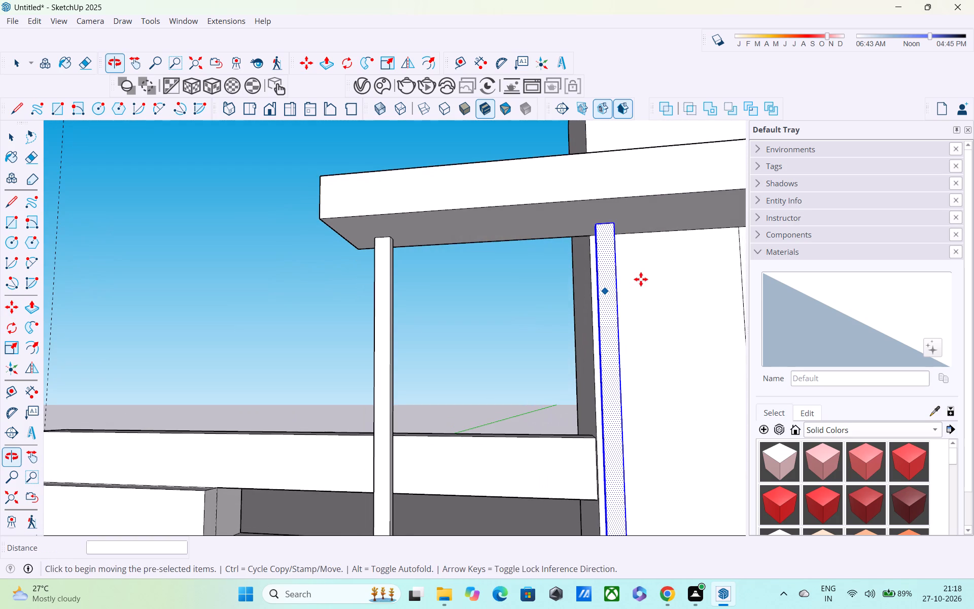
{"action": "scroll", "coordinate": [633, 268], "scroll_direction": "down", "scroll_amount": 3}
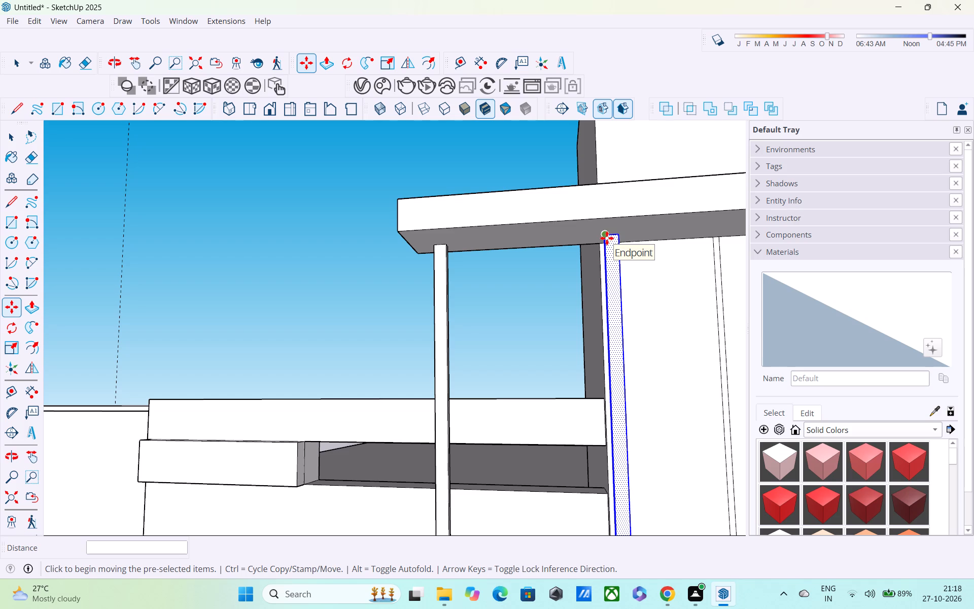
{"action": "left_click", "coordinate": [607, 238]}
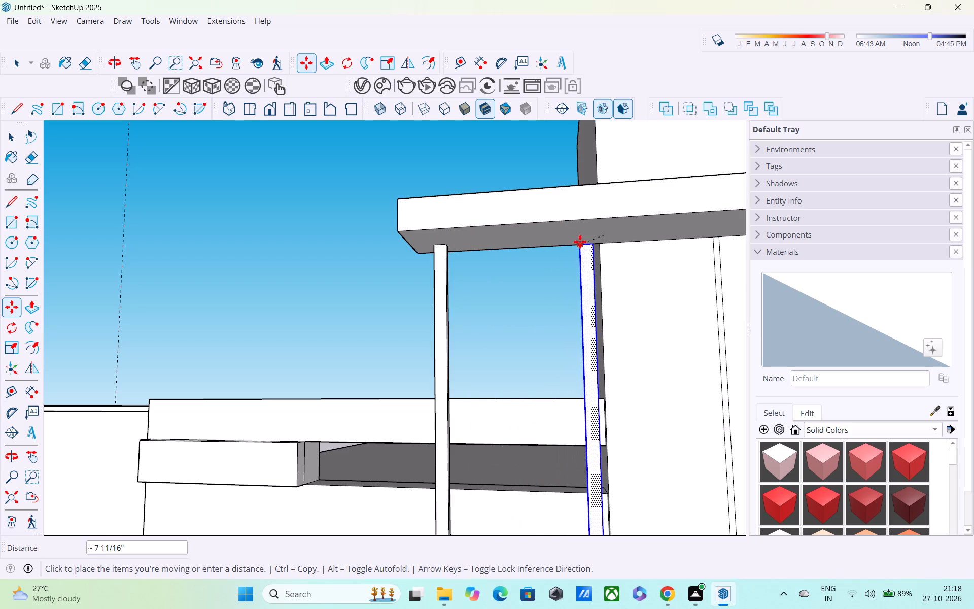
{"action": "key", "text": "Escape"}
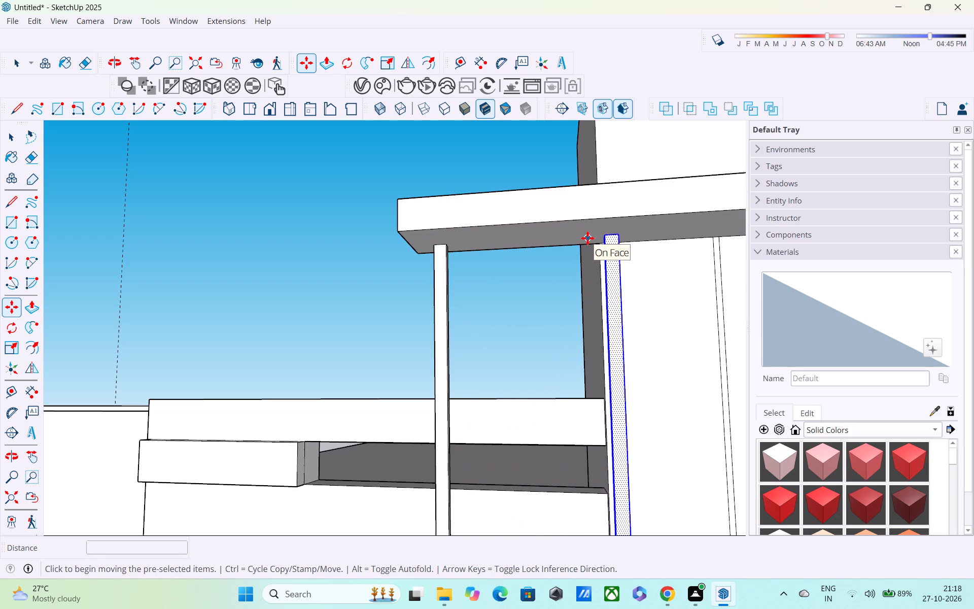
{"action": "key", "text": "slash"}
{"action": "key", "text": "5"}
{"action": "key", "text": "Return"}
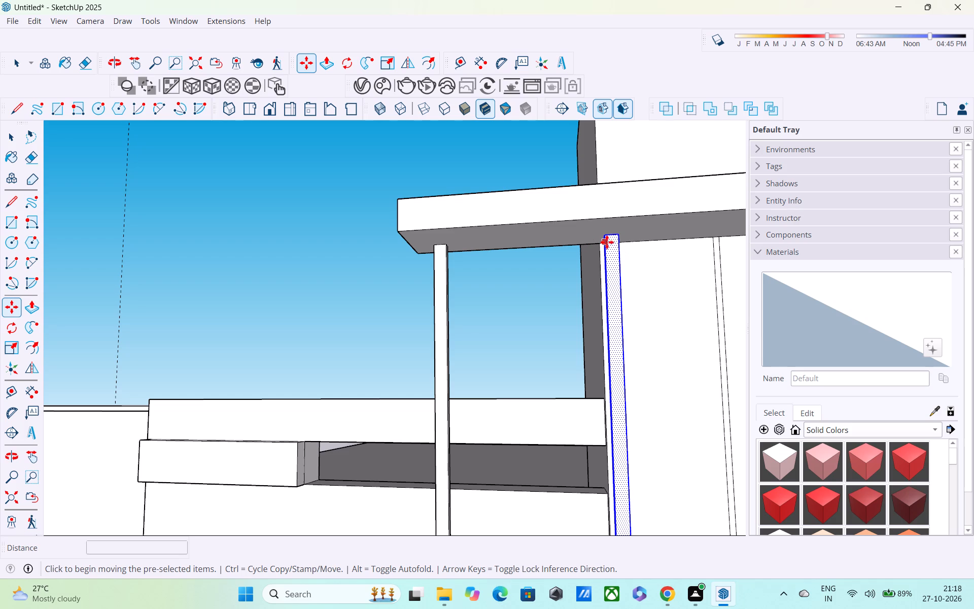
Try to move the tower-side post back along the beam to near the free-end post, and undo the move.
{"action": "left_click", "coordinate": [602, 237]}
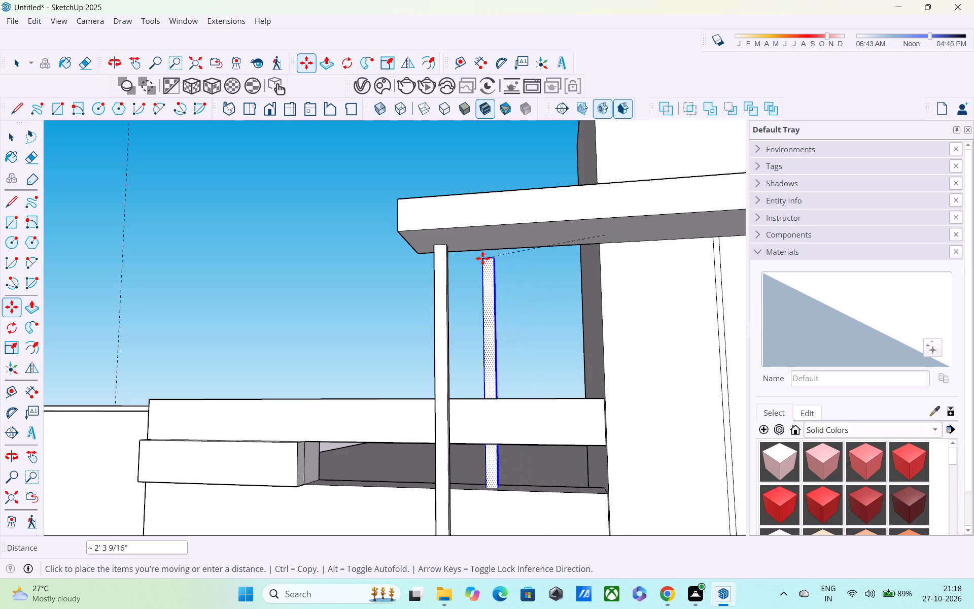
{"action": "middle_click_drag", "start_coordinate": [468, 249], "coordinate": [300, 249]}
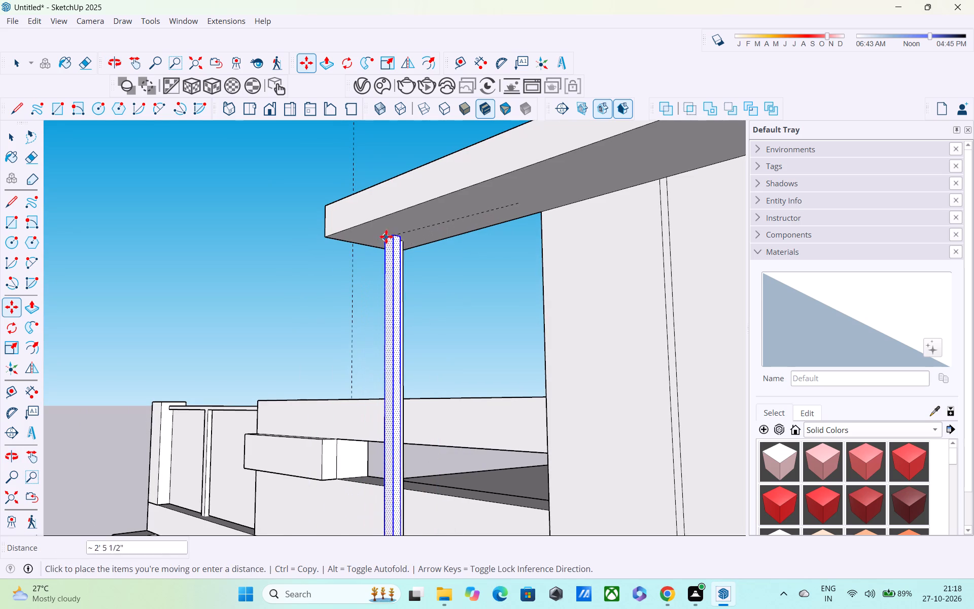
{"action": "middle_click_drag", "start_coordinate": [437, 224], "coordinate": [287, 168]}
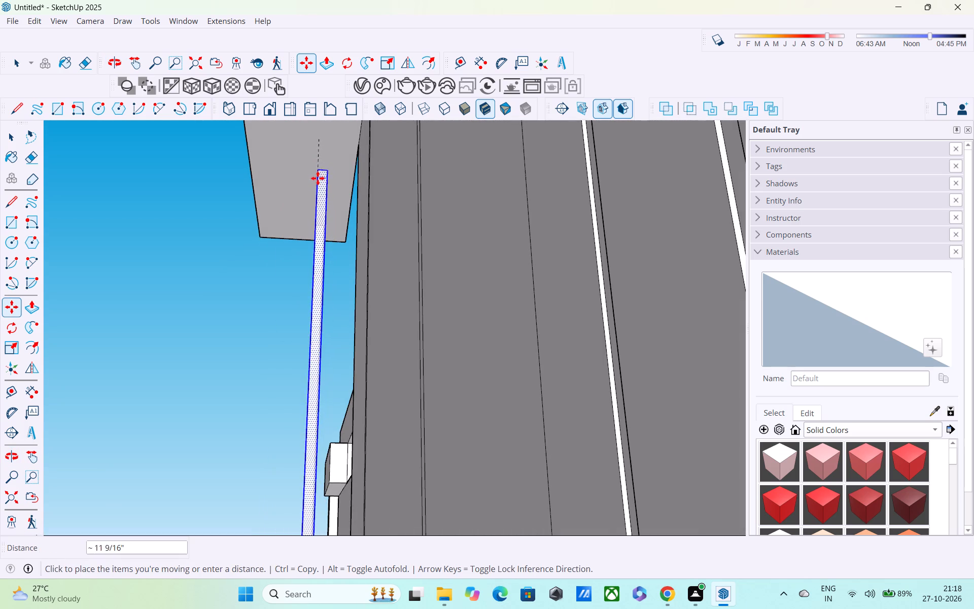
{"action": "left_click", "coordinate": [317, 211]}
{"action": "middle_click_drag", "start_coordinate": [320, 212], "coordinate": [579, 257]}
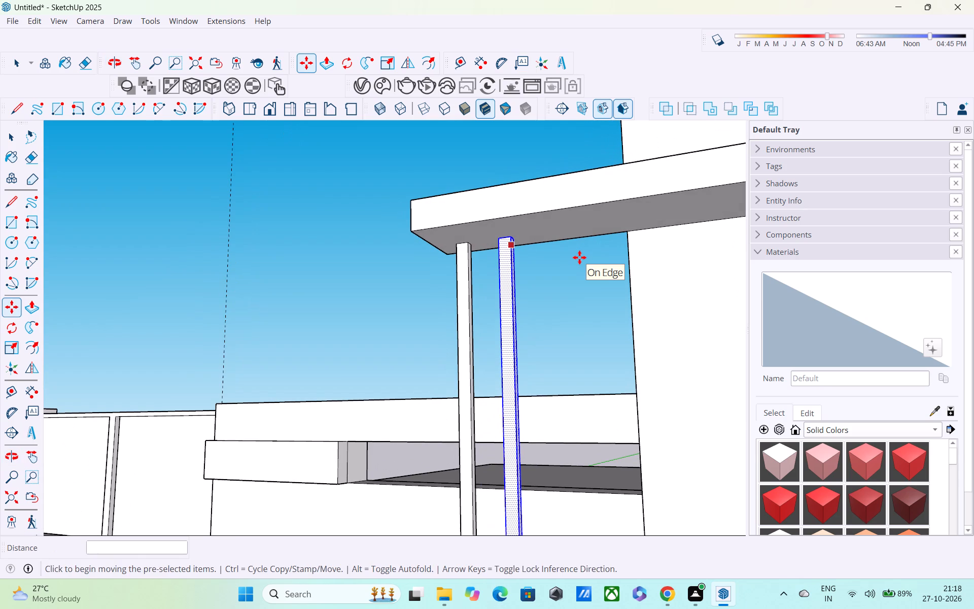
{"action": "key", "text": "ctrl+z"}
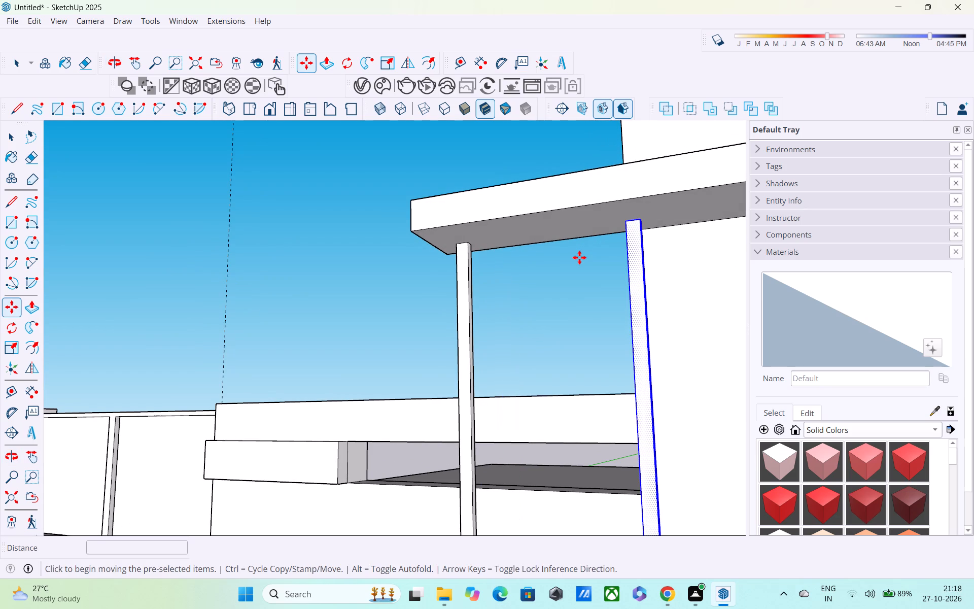
Copy the tower-side post about 2' 2 15/16" back beside the free-end post, and array the copies with a /5 division.
{"action": "left_click", "coordinate": [625, 224]}
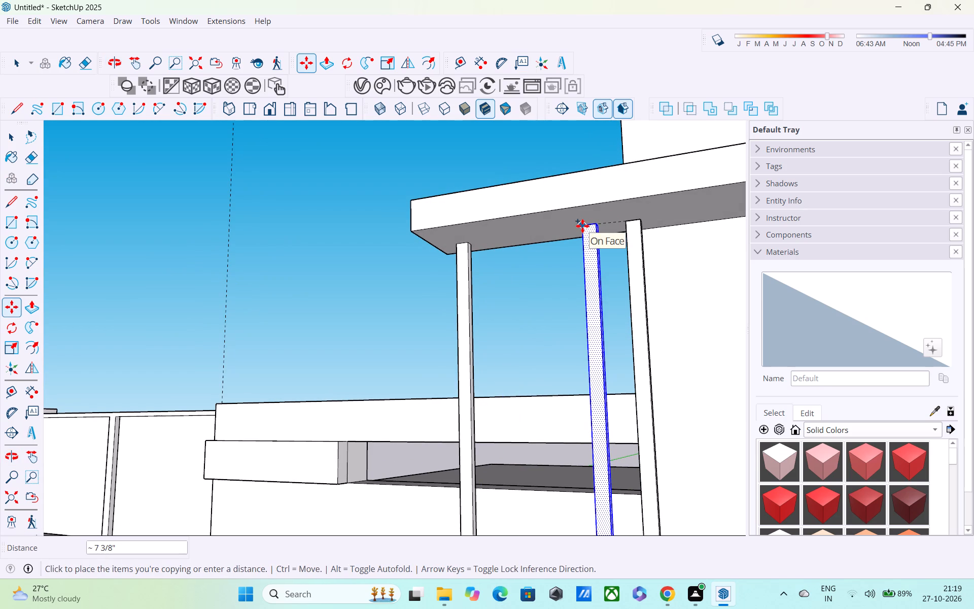
{"action": "middle_click_drag", "start_coordinate": [540, 229], "coordinate": [434, 228]}
{"action": "middle_click_drag", "start_coordinate": [426, 229], "coordinate": [412, 228]}
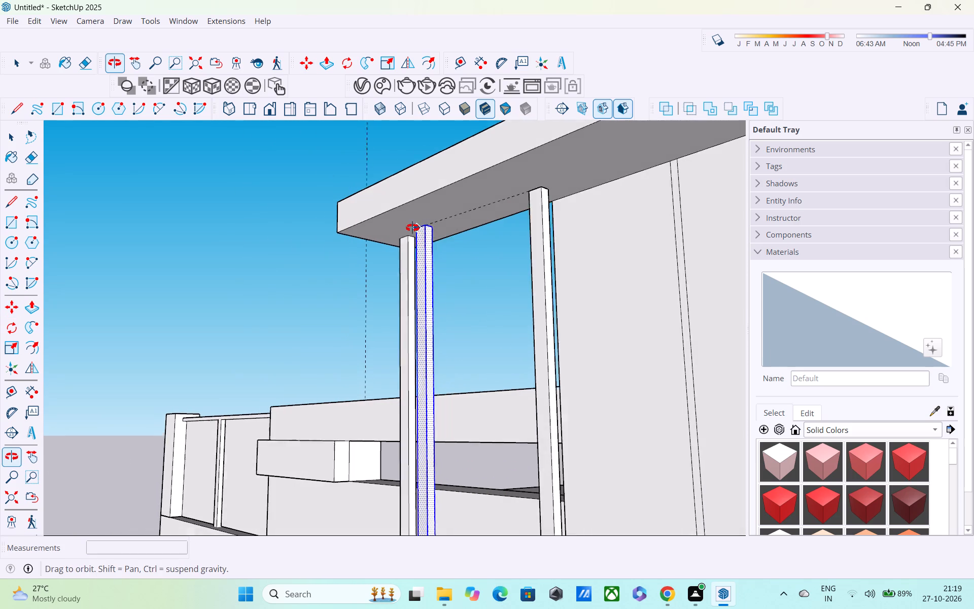
{"action": "middle_click_drag", "start_coordinate": [412, 228], "coordinate": [355, 224]}
{"action": "scroll", "coordinate": [358, 229], "scroll_direction": "up", "scroll_amount": 2}
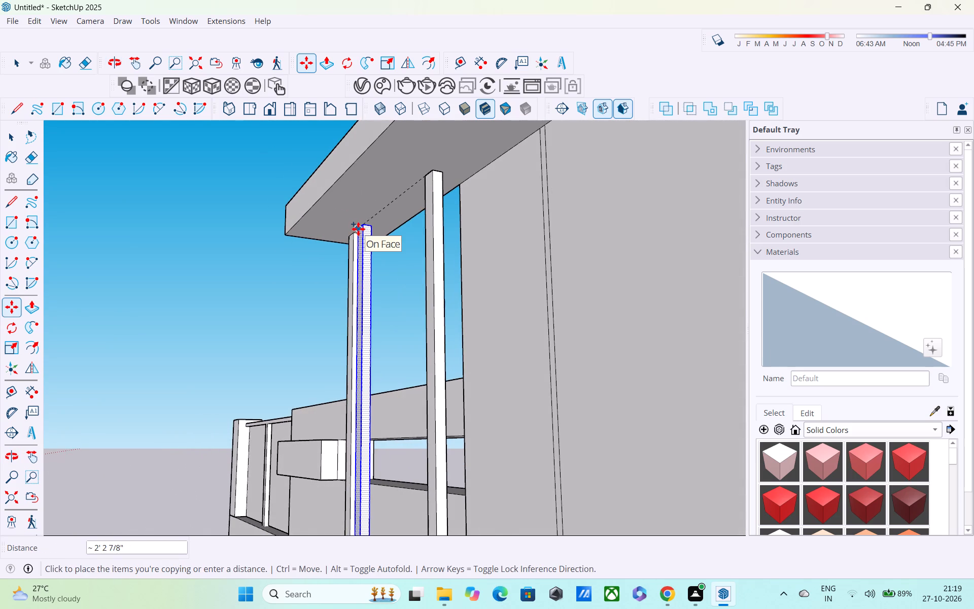
{"action": "scroll", "coordinate": [358, 229], "scroll_direction": "up", "scroll_amount": 7}
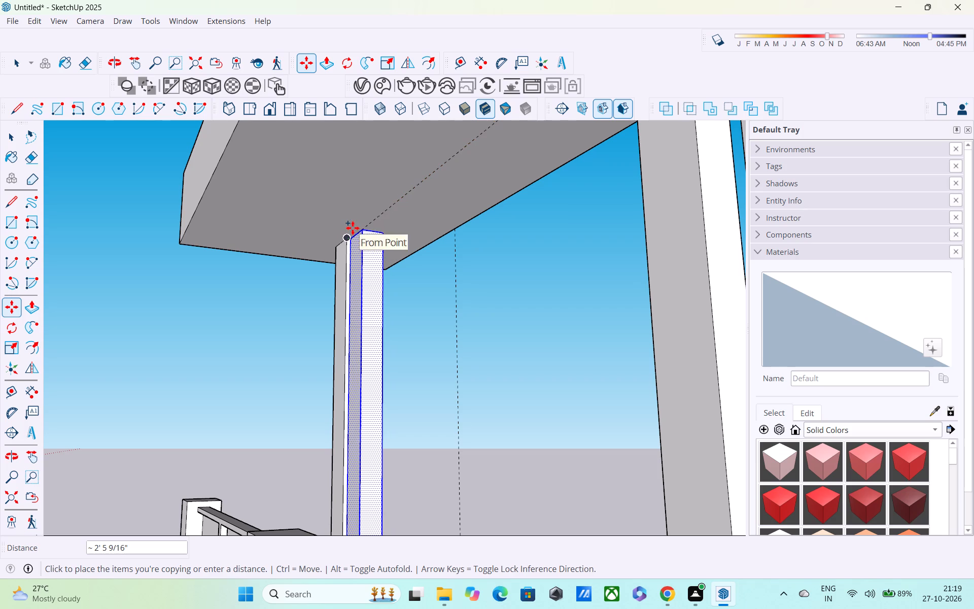
{"action": "left_click", "coordinate": [355, 222]}
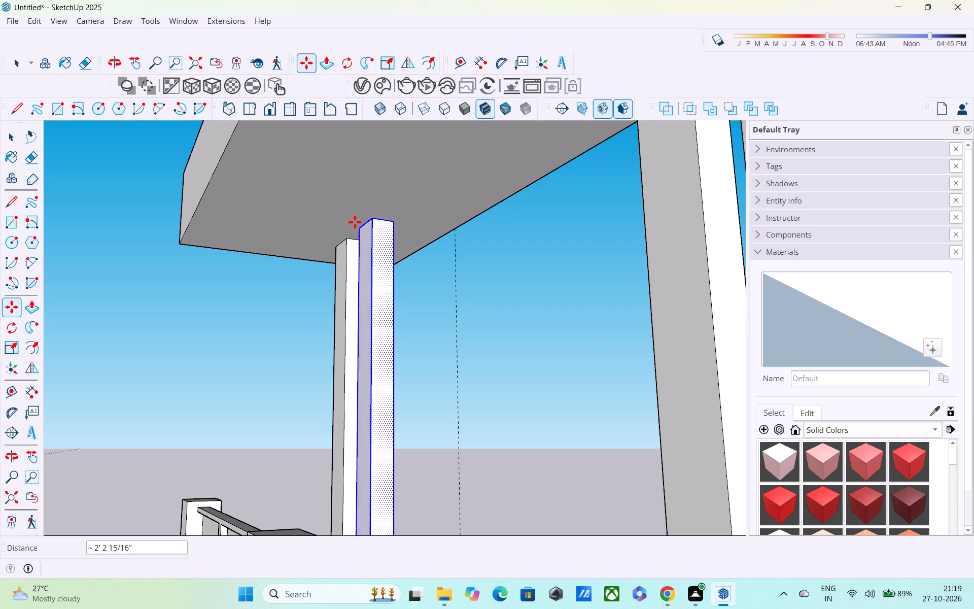
{"action": "type", "text": "/5"}
{"action": "key", "text": "Return"}
Push the front face of the slender post against the tower wall back about 1 11/16" to flatten the post away.
{"action": "scroll", "coordinate": [355, 222], "scroll_direction": "down", "scroll_amount": 6}
{"action": "middle_click_drag", "start_coordinate": [460, 294], "coordinate": [617, 340]}
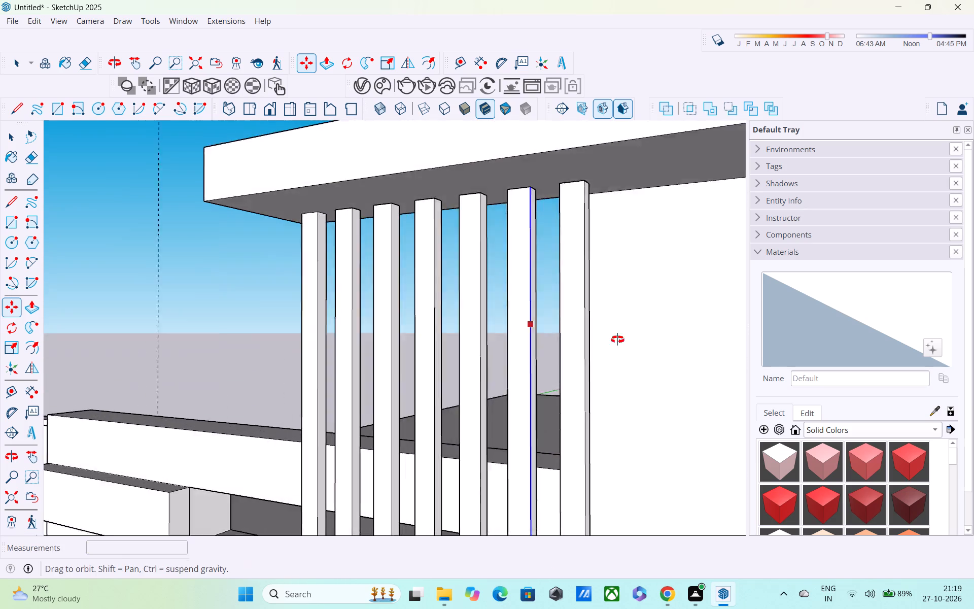
{"action": "middle_click_drag", "start_coordinate": [617, 340], "coordinate": [674, 344]}
{"action": "scroll", "coordinate": [674, 344], "scroll_direction": "up", "scroll_amount": 1}
{"action": "scroll", "coordinate": [645, 329], "scroll_direction": "down", "scroll_amount": 5}
{"action": "key", "text": "space"}
{"action": "double_click", "coordinate": [598, 311]}
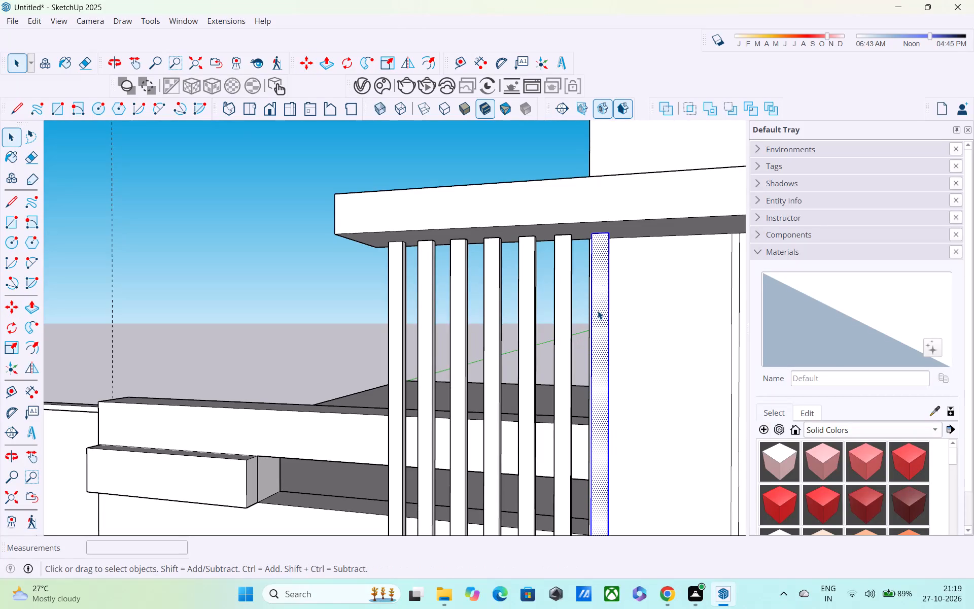
{"action": "middle_click_drag", "start_coordinate": [601, 310], "coordinate": [548, 285]}
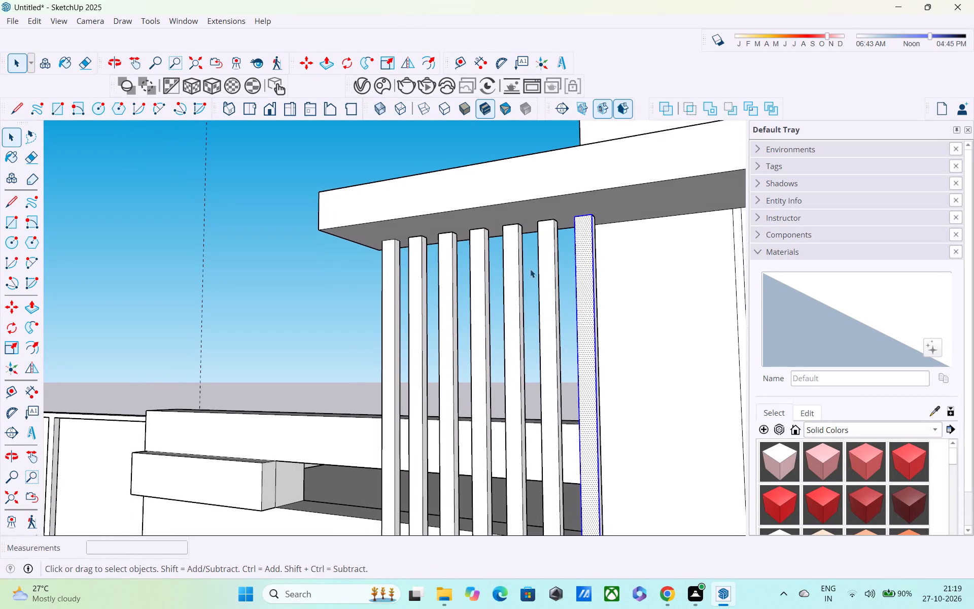
{"action": "key", "text": "p"}
{"action": "scroll", "coordinate": [593, 354], "scroll_direction": "up", "scroll_amount": 4}
{"action": "left_click", "coordinate": [578, 343]}
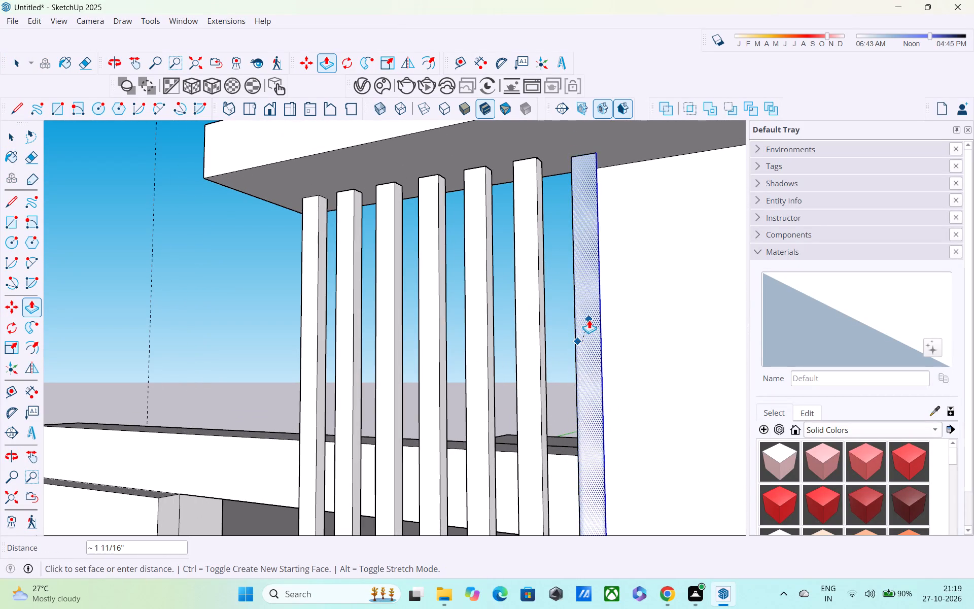
{"action": "left_click", "coordinate": [589, 318]}
{"action": "scroll", "coordinate": [540, 362], "scroll_direction": "down", "scroll_amount": 2}
{"action": "middle_click_drag", "start_coordinate": [538, 362], "coordinate": [646, 372]}
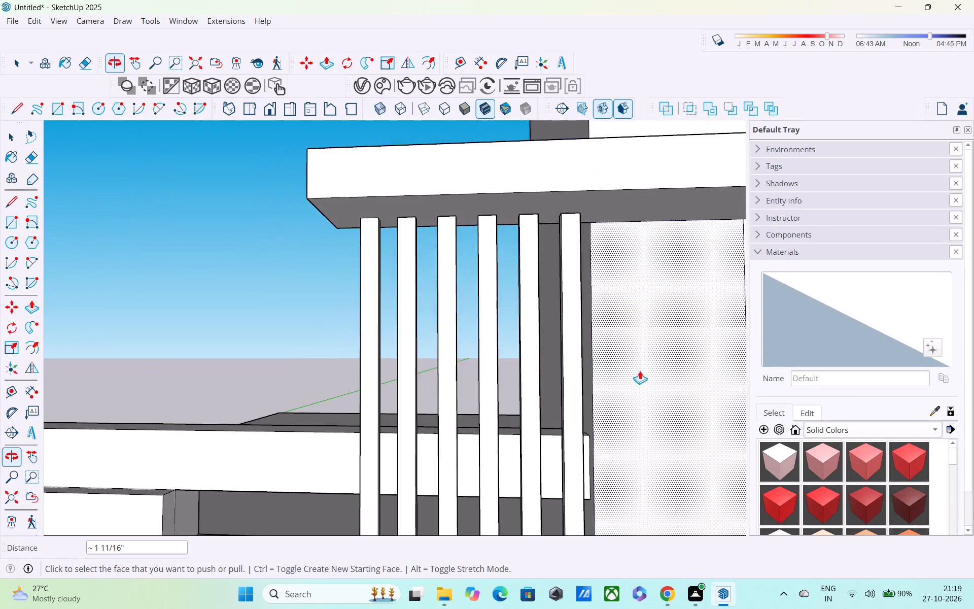
{"action": "scroll", "coordinate": [626, 365], "scroll_direction": "down", "scroll_amount": 7}
{"action": "key", "text": "space"}
{"action": "left_click", "coordinate": [401, 277]}
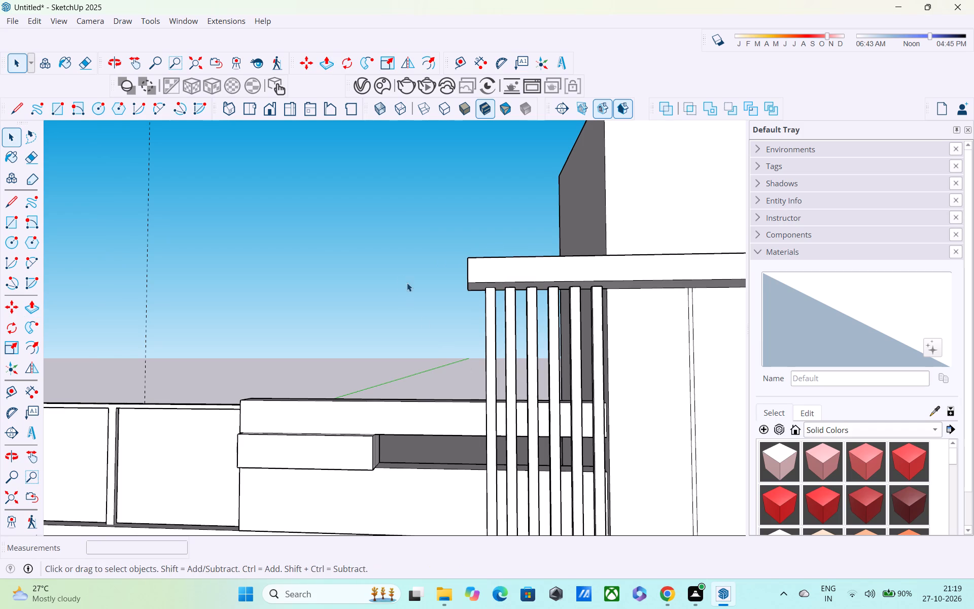
Examine the row of slender posts between the overhanging beam, balcony frame and tower from several angles.
{"action": "scroll", "coordinate": [476, 339], "scroll_direction": "down", "scroll_amount": 4}
{"action": "scroll", "coordinate": [512, 378], "scroll_direction": "down", "scroll_amount": 5}
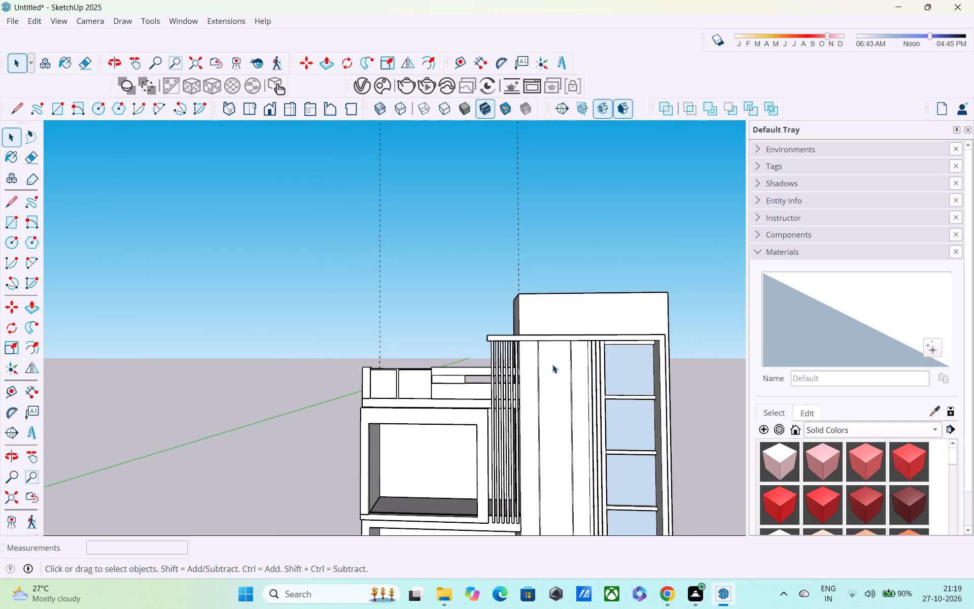
{"action": "scroll", "coordinate": [552, 364], "scroll_direction": "up", "scroll_amount": 1}
{"action": "scroll", "coordinate": [552, 364], "scroll_direction": "down", "scroll_amount": 5}
{"action": "middle_click_drag", "start_coordinate": [530, 423], "coordinate": [503, 345]}
{"action": "scroll", "coordinate": [503, 345], "scroll_direction": "up", "scroll_amount": 1}
{"action": "scroll", "coordinate": [519, 439], "scroll_direction": "up", "scroll_amount": 5}
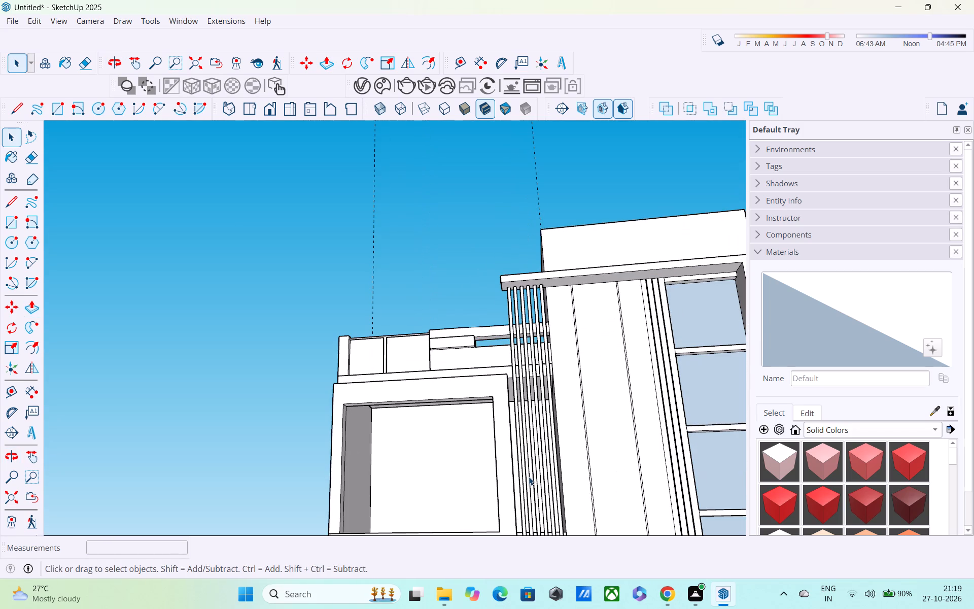
{"action": "middle_click_drag", "start_coordinate": [530, 490], "coordinate": [530, 360], "text": "shift"}
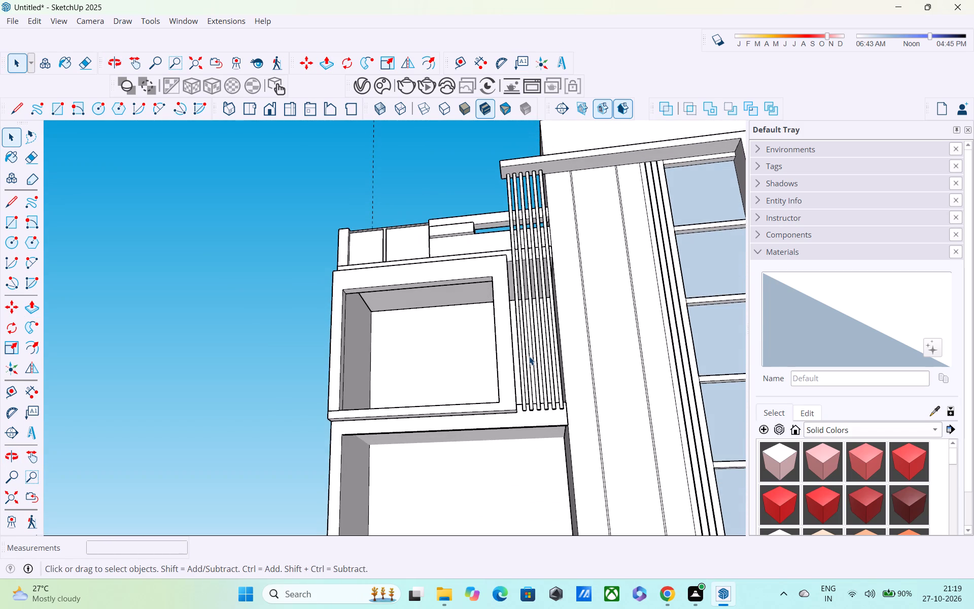
{"action": "middle_click_drag", "start_coordinate": [529, 356], "coordinate": [602, 445]}
{"action": "middle_click_drag", "start_coordinate": [486, 194], "coordinate": [541, 306]}
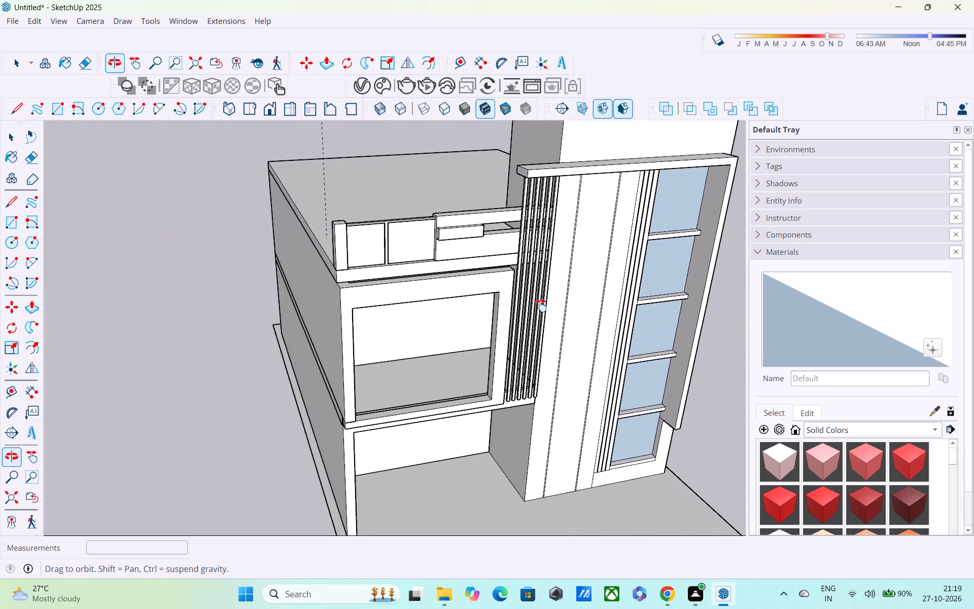
{"action": "middle_click_drag", "start_coordinate": [541, 306], "coordinate": [533, 425]}
{"action": "scroll", "coordinate": [532, 269], "scroll_direction": "up", "scroll_amount": 6}
{"action": "middle_click_drag", "start_coordinate": [508, 334], "coordinate": [502, 195]}
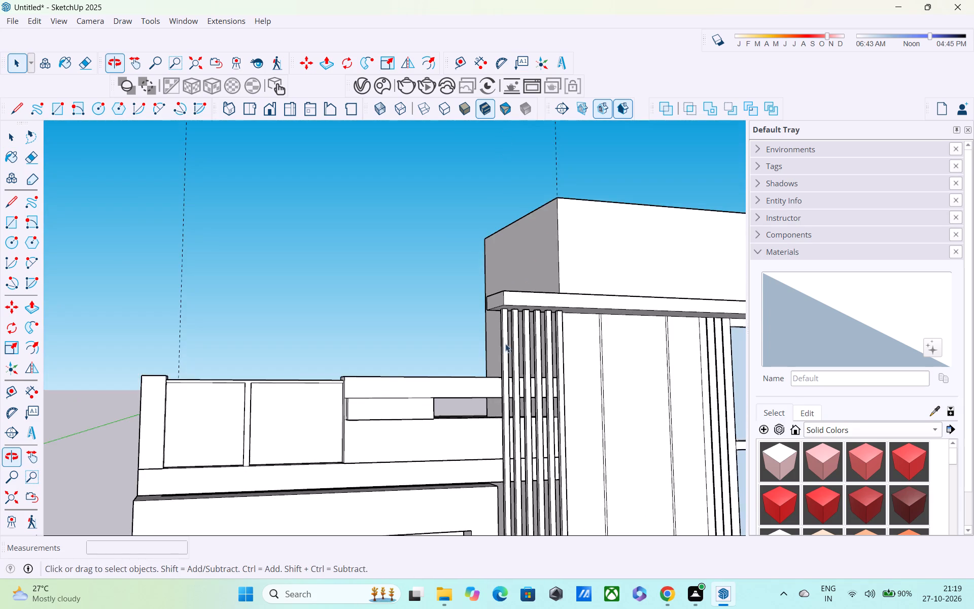
{"action": "scroll", "coordinate": [505, 381], "scroll_direction": "up", "scroll_amount": 4}
{"action": "scroll", "coordinate": [501, 317], "scroll_direction": "up", "scroll_amount": 4}
{"action": "middle_click_drag", "start_coordinate": [499, 301], "coordinate": [419, 201]}
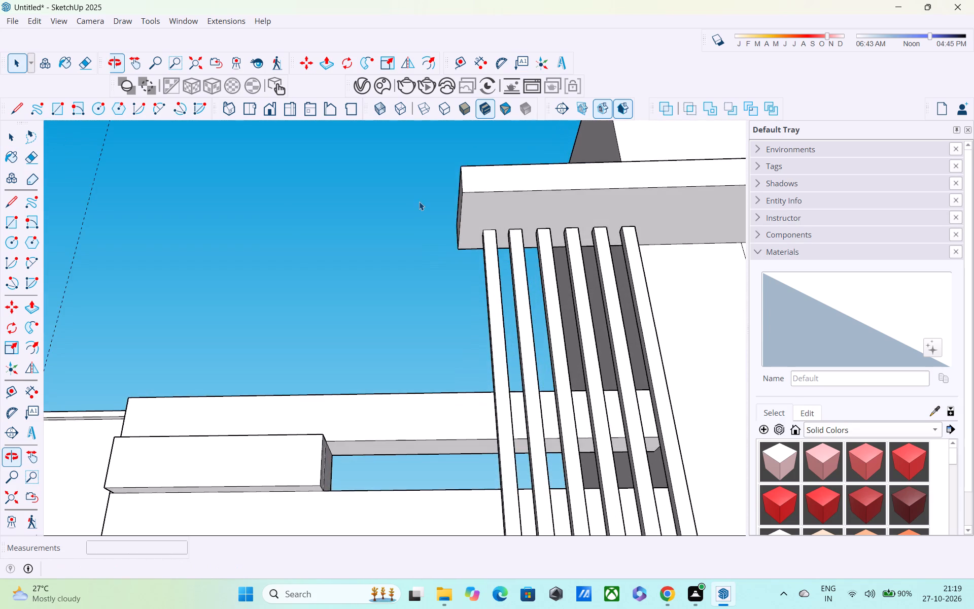
{"action": "scroll", "coordinate": [416, 210], "scroll_direction": "down", "scroll_amount": 5}
{"action": "middle_click_drag", "start_coordinate": [465, 319], "coordinate": [430, 331]}
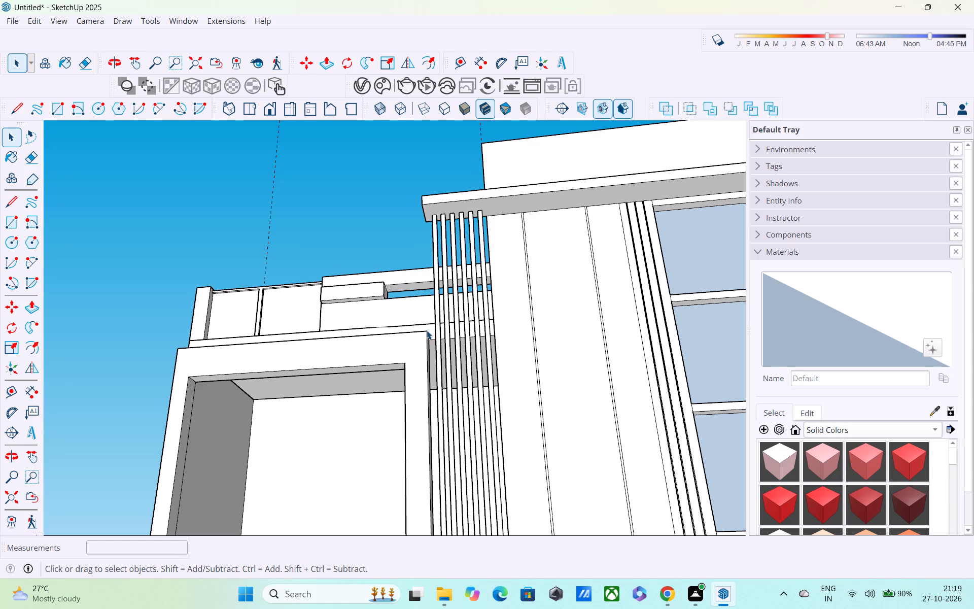
{"action": "scroll", "coordinate": [460, 337], "scroll_direction": "up", "scroll_amount": 4}
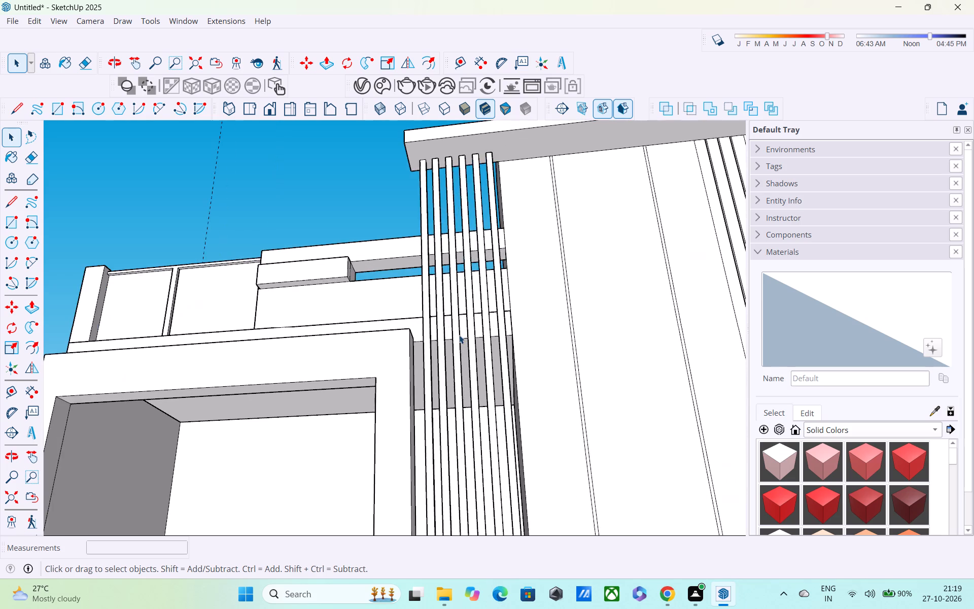
{"action": "scroll", "coordinate": [454, 332], "scroll_direction": "down", "scroll_amount": 2}
{"action": "middle_click_drag", "start_coordinate": [441, 332], "coordinate": [289, 380]}
{"action": "scroll", "coordinate": [402, 380], "scroll_direction": "up", "scroll_amount": 4}
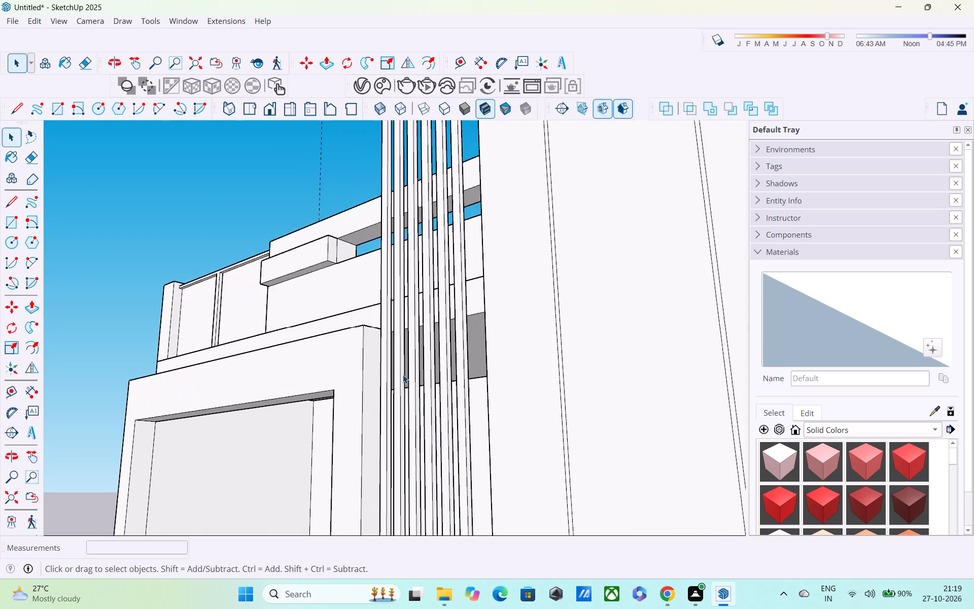
{"action": "middle_click_drag", "start_coordinate": [420, 352], "coordinate": [337, 420]}
{"action": "scroll", "coordinate": [338, 355], "scroll_direction": "up", "scroll_amount": 5}
{"action": "middle_click_drag", "start_coordinate": [339, 391], "coordinate": [504, 307]}
{"action": "scroll", "coordinate": [505, 307], "scroll_direction": "down", "scroll_amount": 11}
{"action": "middle_click_drag", "start_coordinate": [500, 320], "coordinate": [429, 275], "text": "shift"}
{"action": "scroll", "coordinate": [425, 268], "scroll_direction": "up", "scroll_amount": 1}
{"action": "scroll", "coordinate": [419, 266], "scroll_direction": "down", "scroll_amount": 2}
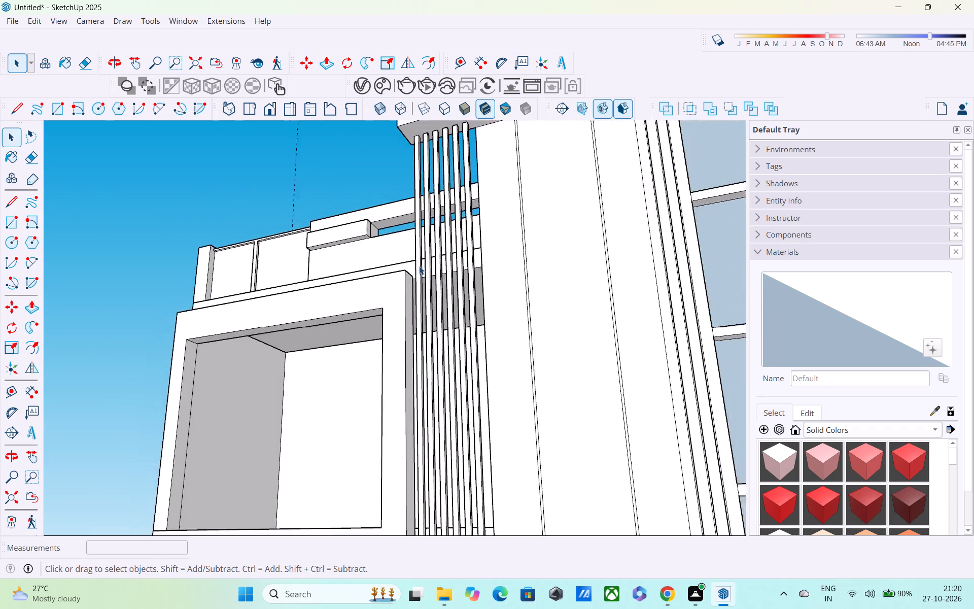
{"action": "scroll", "coordinate": [419, 266], "scroll_direction": "down", "scroll_amount": 5}
Close the open bottom ends of the five slender posts nearest the tower with rectangles of about 2 7/16" by 1 11/16".
{"action": "middle_click_drag", "start_coordinate": [445, 337], "coordinate": [456, 372]}
{"action": "scroll", "coordinate": [428, 433], "scroll_direction": "up", "scroll_amount": 5}
{"action": "scroll", "coordinate": [420, 388], "scroll_direction": "up", "scroll_amount": 5}
{"action": "middle_click_drag", "start_coordinate": [418, 390], "coordinate": [414, 318]}
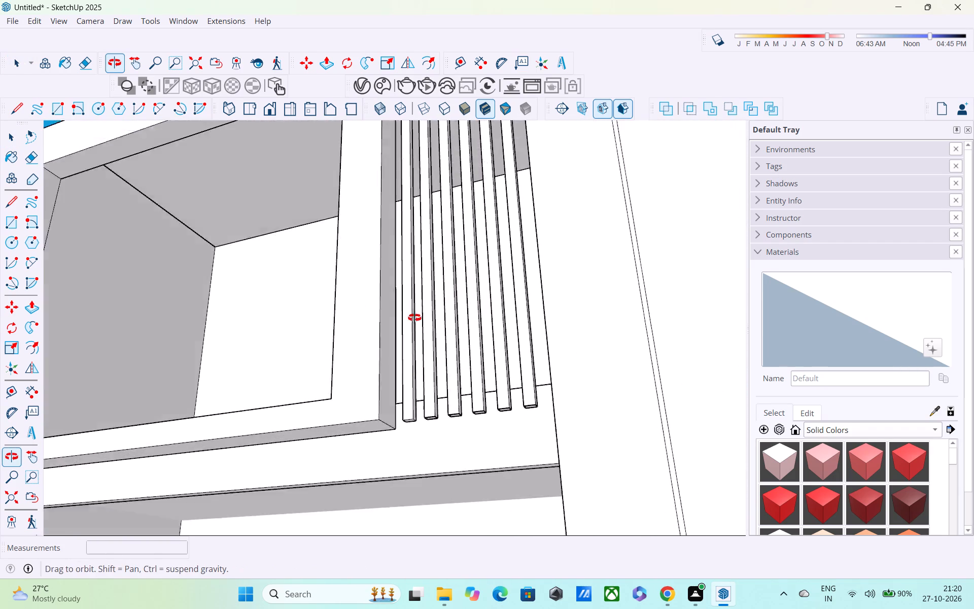
{"action": "middle_click_drag", "start_coordinate": [414, 318], "coordinate": [431, 154]}
{"action": "scroll", "coordinate": [459, 357], "scroll_direction": "up", "scroll_amount": 4}
{"action": "middle_click_drag", "start_coordinate": [426, 407], "coordinate": [412, 353]}
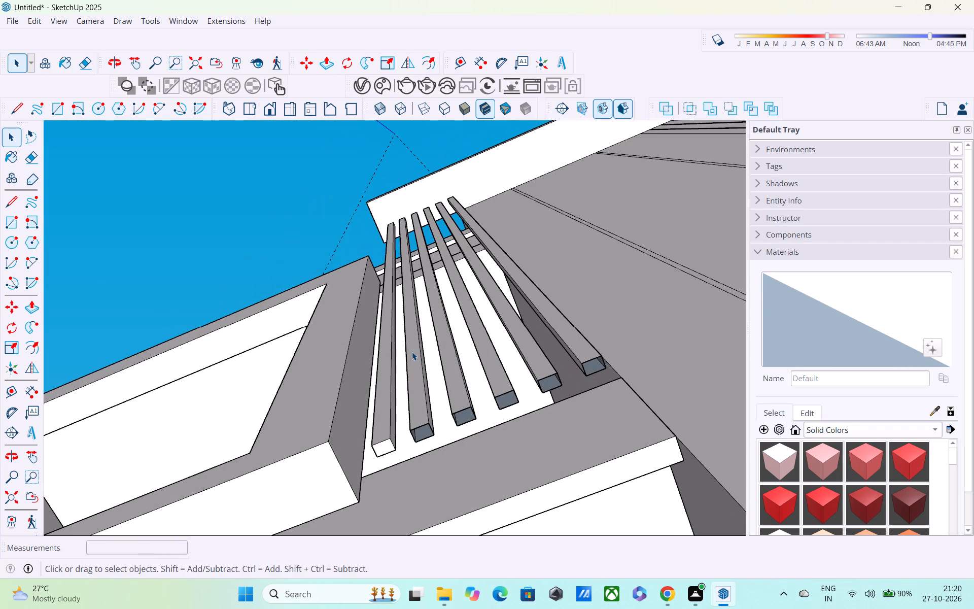
{"action": "key", "text": "r"}
{"action": "left_click", "coordinate": [408, 433]}
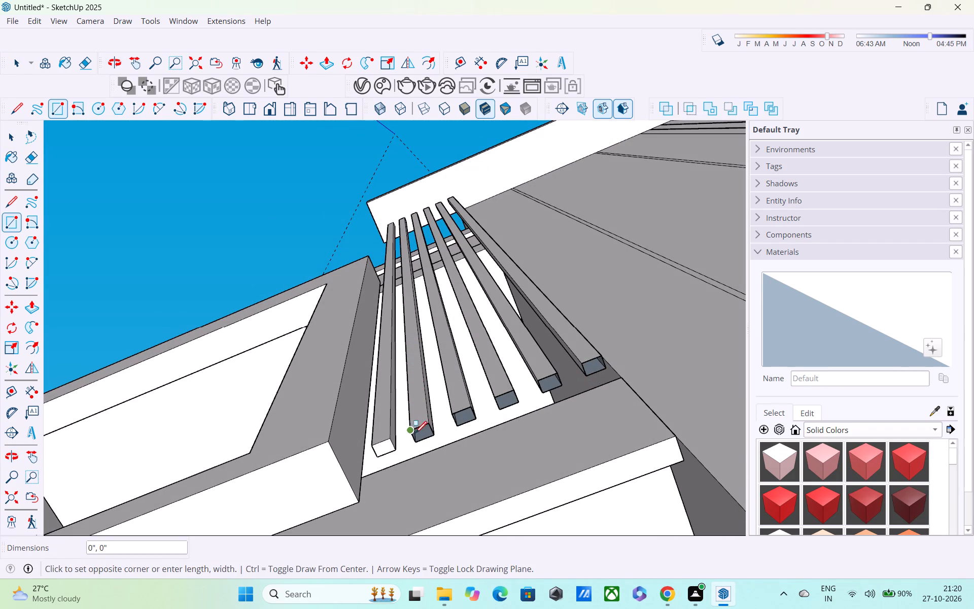
{"action": "left_click", "coordinate": [432, 439]}
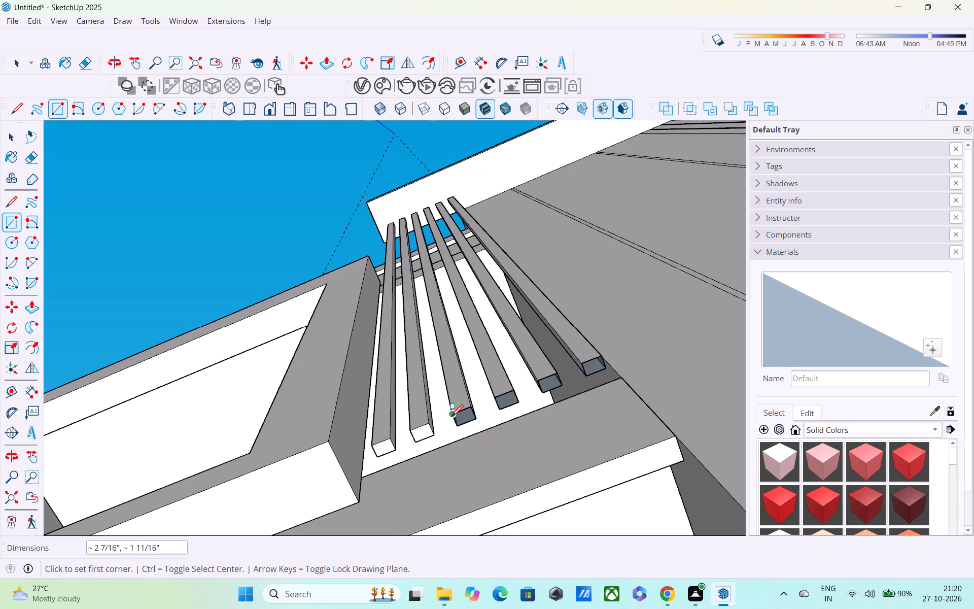
{"action": "left_click", "coordinate": [451, 418]}
{"action": "left_click", "coordinate": [474, 423]}
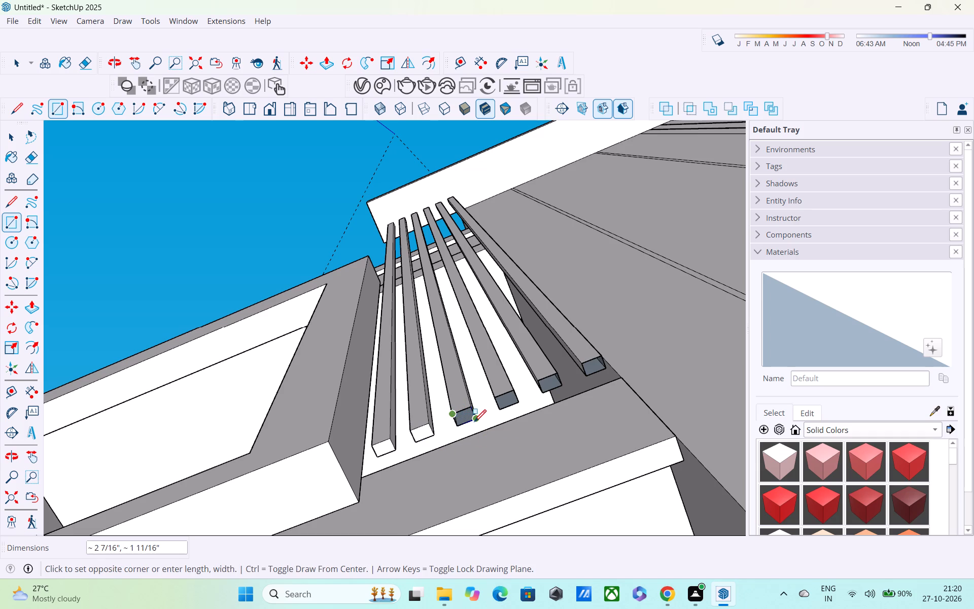
{"action": "left_click", "coordinate": [496, 401]}
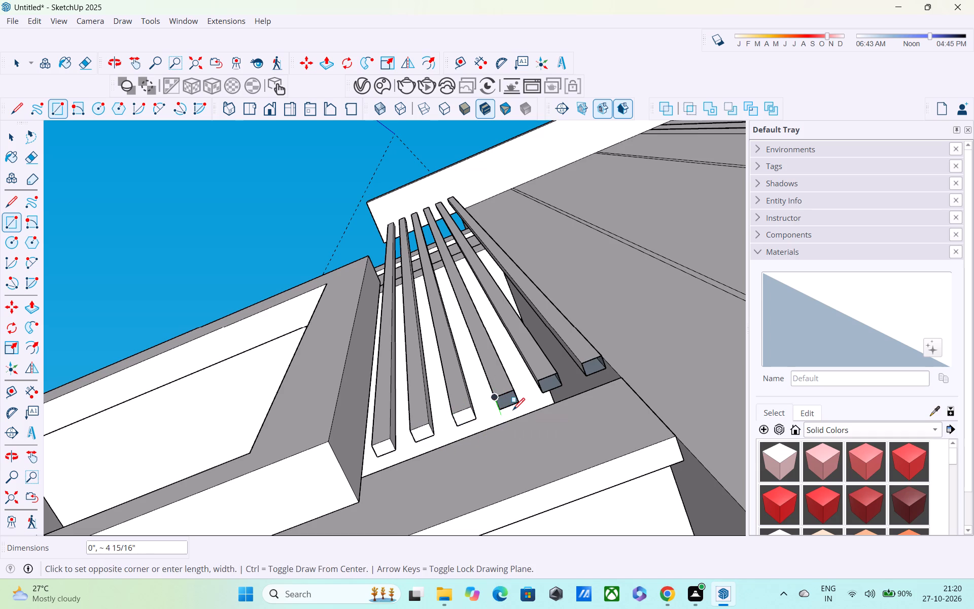
{"action": "left_click", "coordinate": [515, 408]}
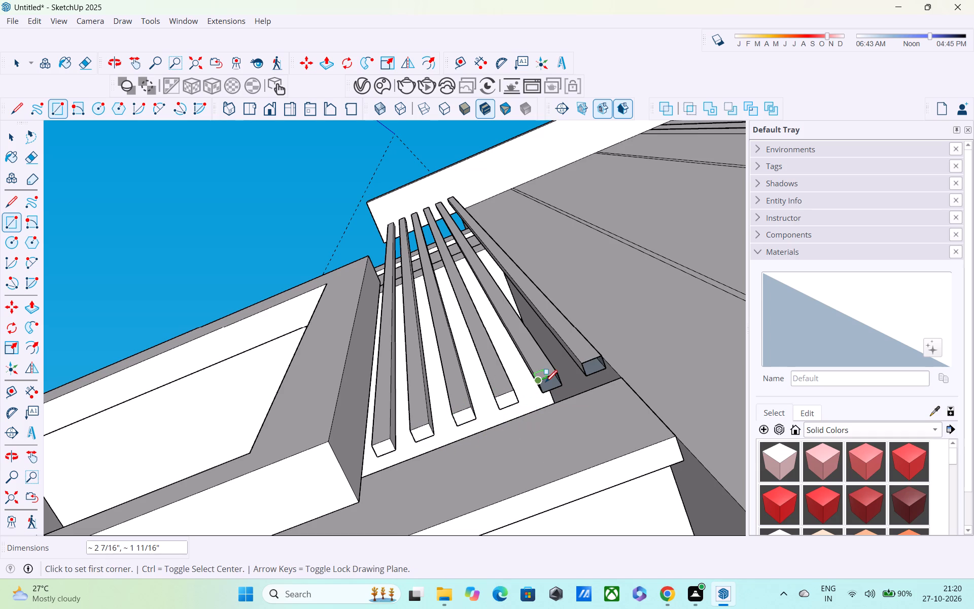
{"action": "left_click", "coordinate": [545, 383]}
{"action": "left_click", "coordinate": [557, 390]}
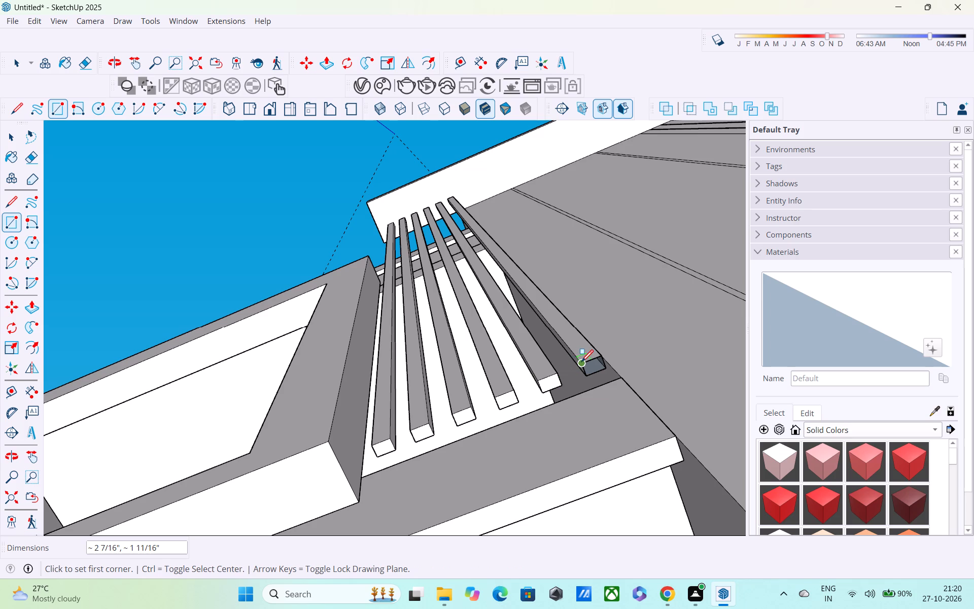
{"action": "left_click", "coordinate": [581, 363]}
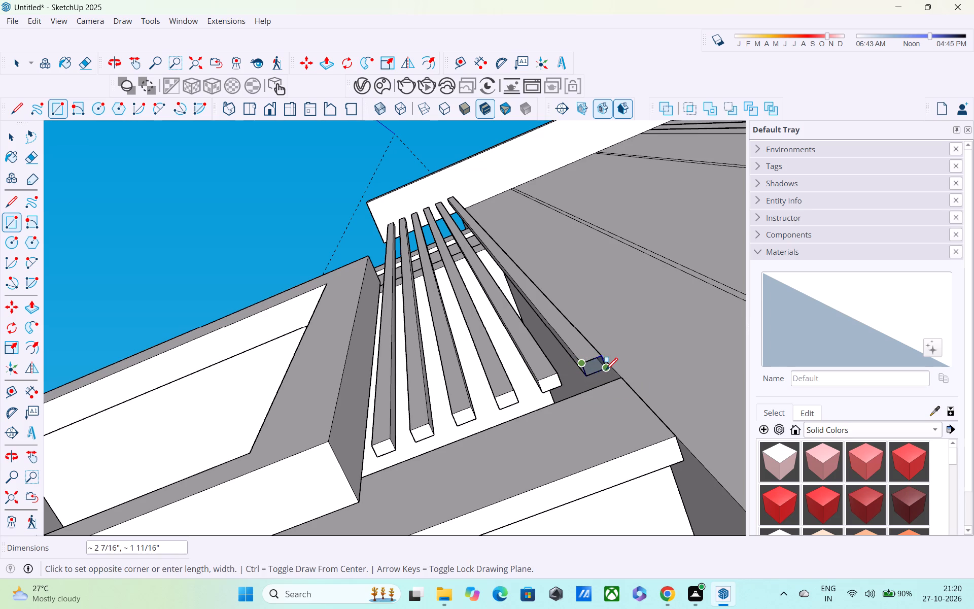
{"action": "left_click", "coordinate": [606, 370]}
Draw a 10" line up the vertical edge from the bottom corner of the end post, and repeat it.
{"action": "middle_click_drag", "start_coordinate": [607, 370], "coordinate": [468, 488]}
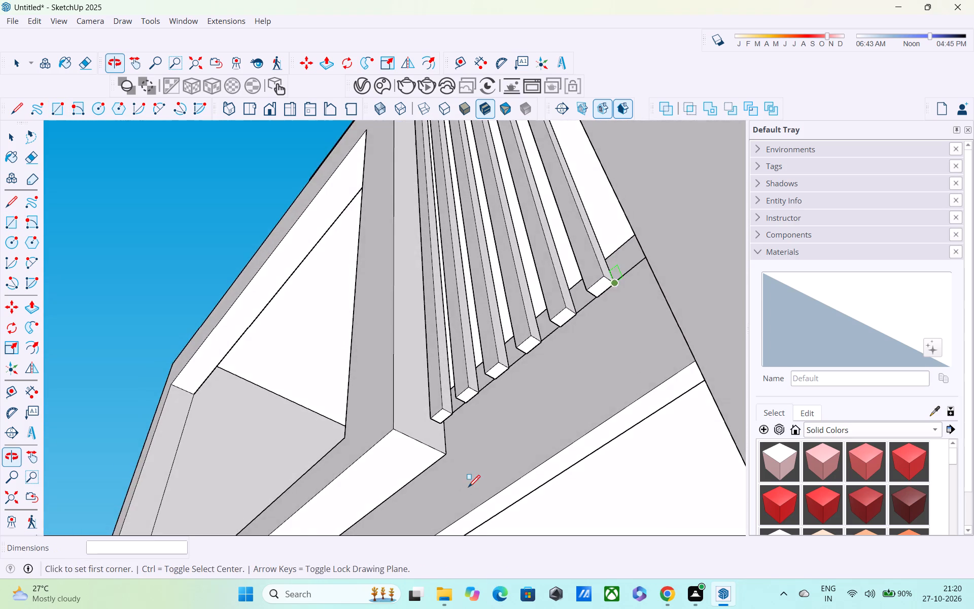
{"action": "scroll", "coordinate": [474, 469], "scroll_direction": "down", "scroll_amount": 5}
{"action": "middle_click_drag", "start_coordinate": [474, 469], "coordinate": [345, 570]}
{"action": "scroll", "coordinate": [510, 376], "scroll_direction": "up", "scroll_amount": 5}
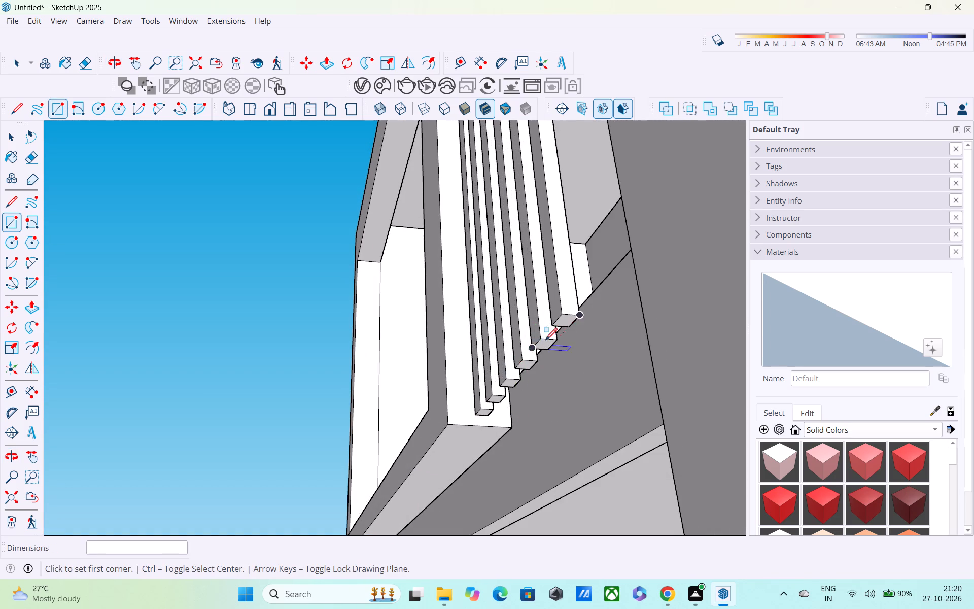
{"action": "middle_click_drag", "start_coordinate": [546, 345], "coordinate": [435, 452]}
{"action": "scroll", "coordinate": [538, 364], "scroll_direction": "up", "scroll_amount": 1}
{"action": "scroll", "coordinate": [538, 364], "scroll_direction": "down", "scroll_amount": 1}
{"action": "scroll", "coordinate": [538, 364], "scroll_direction": "up", "scroll_amount": 3}
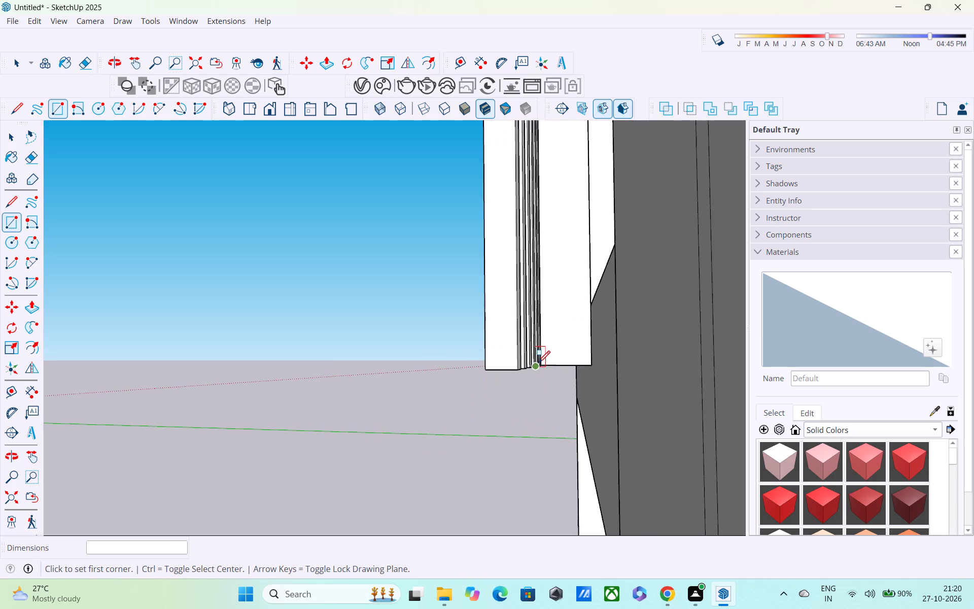
{"action": "scroll", "coordinate": [538, 363], "scroll_direction": "up", "scroll_amount": 8}
{"action": "key", "text": "l"}
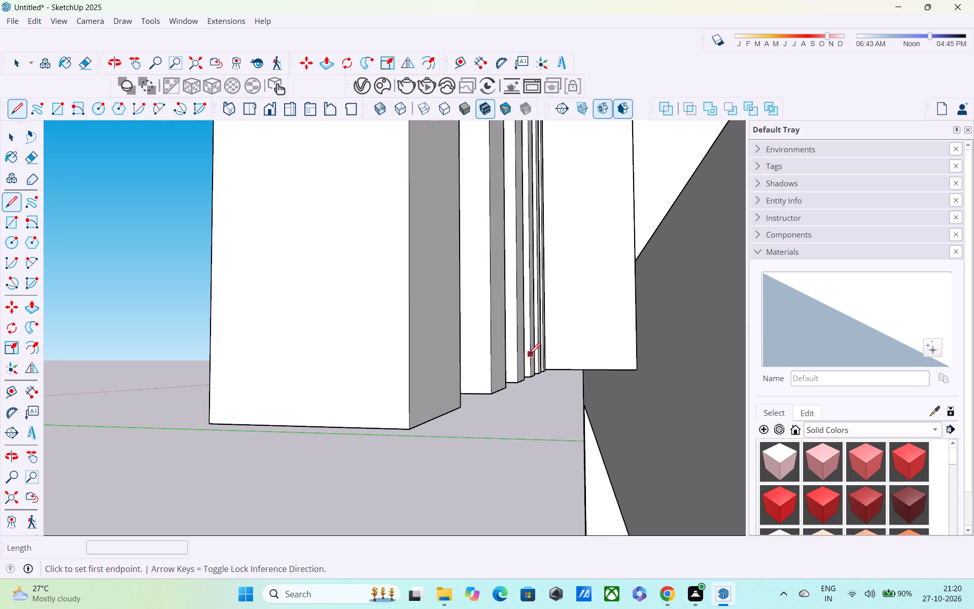
{"action": "left_click", "coordinate": [409, 433]}
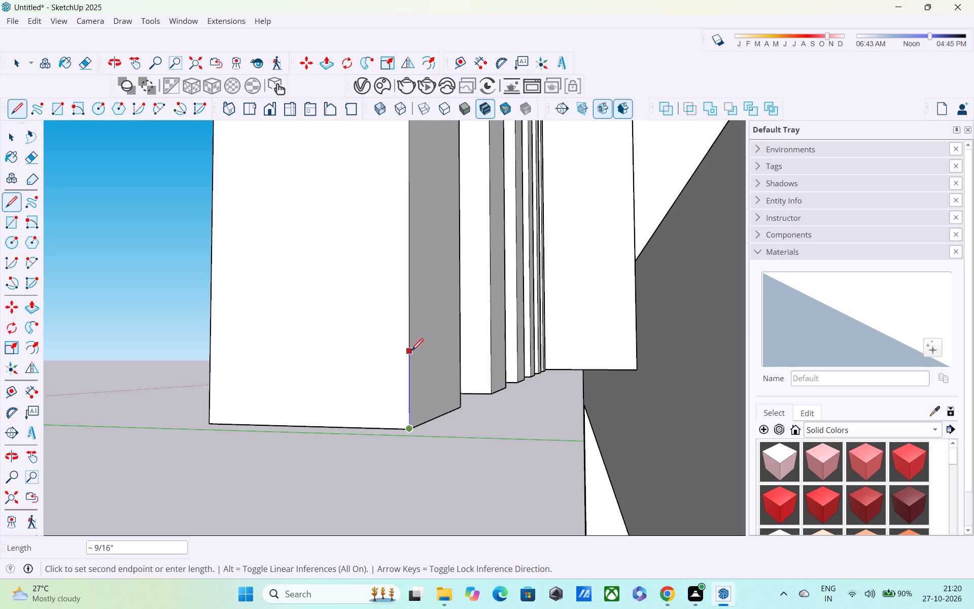
{"action": "type", "text": "10\""}
{"action": "key", "text": "Return"}
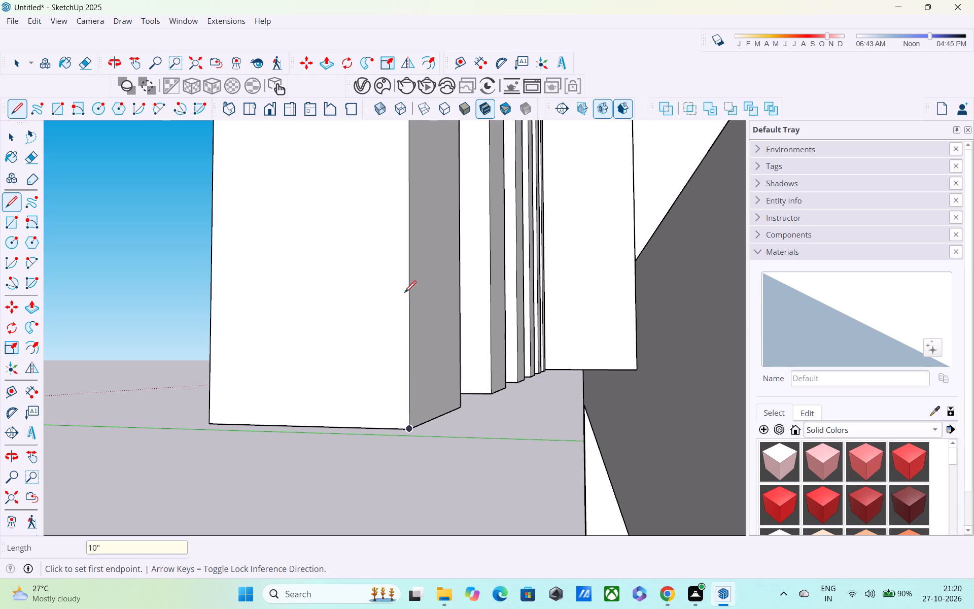
{"action": "left_click", "coordinate": [408, 425]}
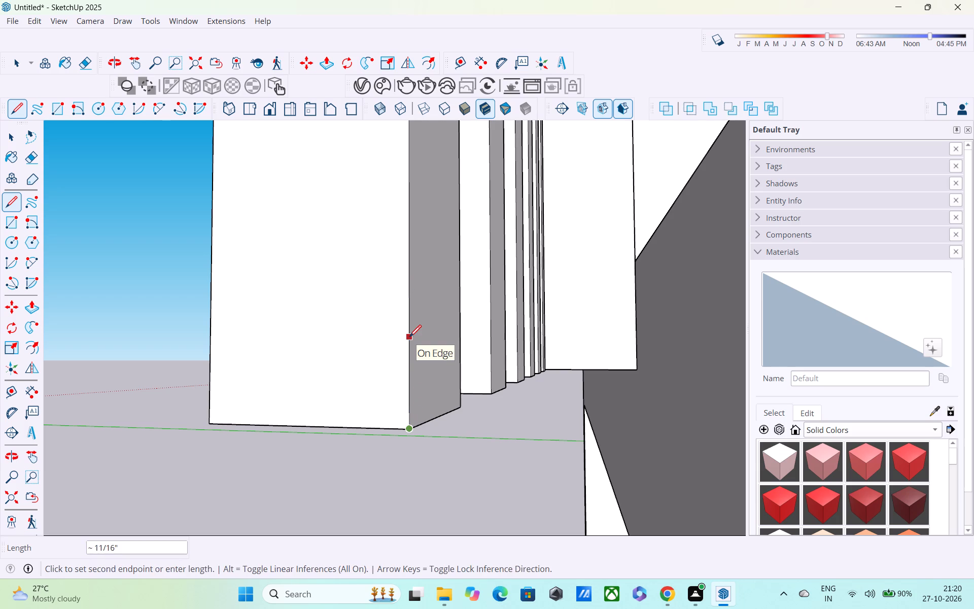
{"action": "type", "text": "10\""}
{"action": "key", "text": "Return"}
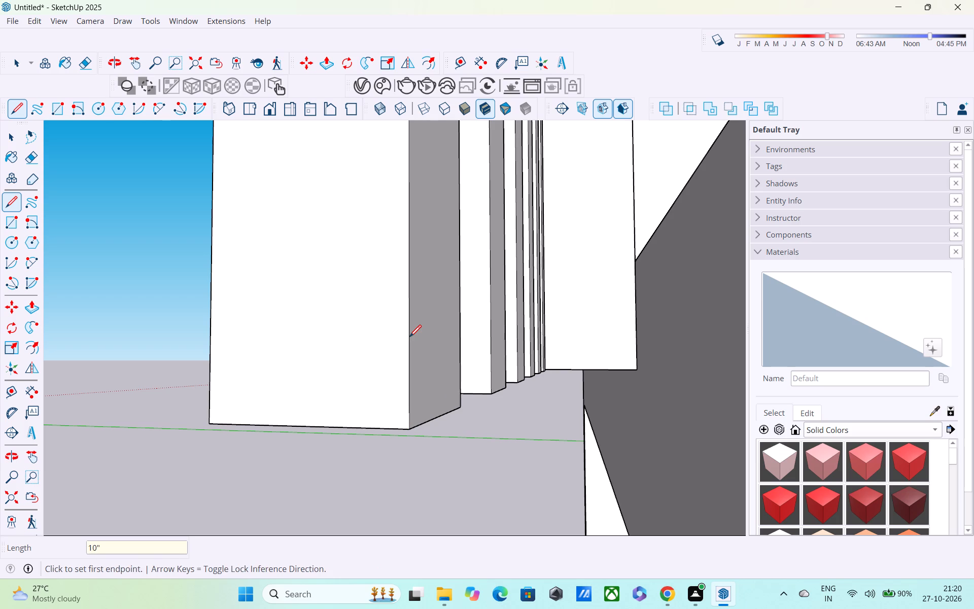
Draw a 5" line up the vertical edge from the bottom corner of the end post.
{"action": "scroll", "coordinate": [409, 338], "scroll_direction": "down", "scroll_amount": 6}
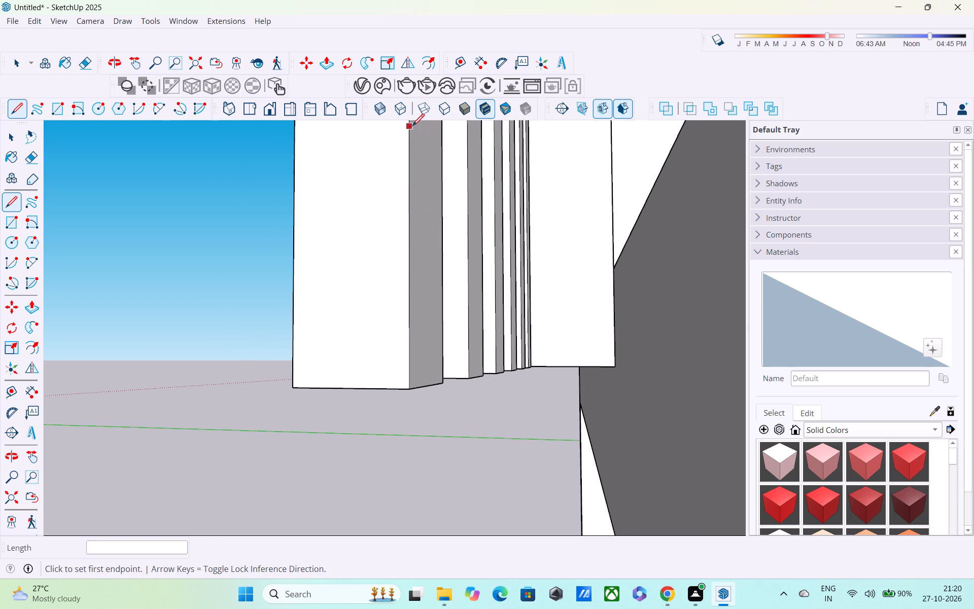
{"action": "left_click", "coordinate": [409, 390]}
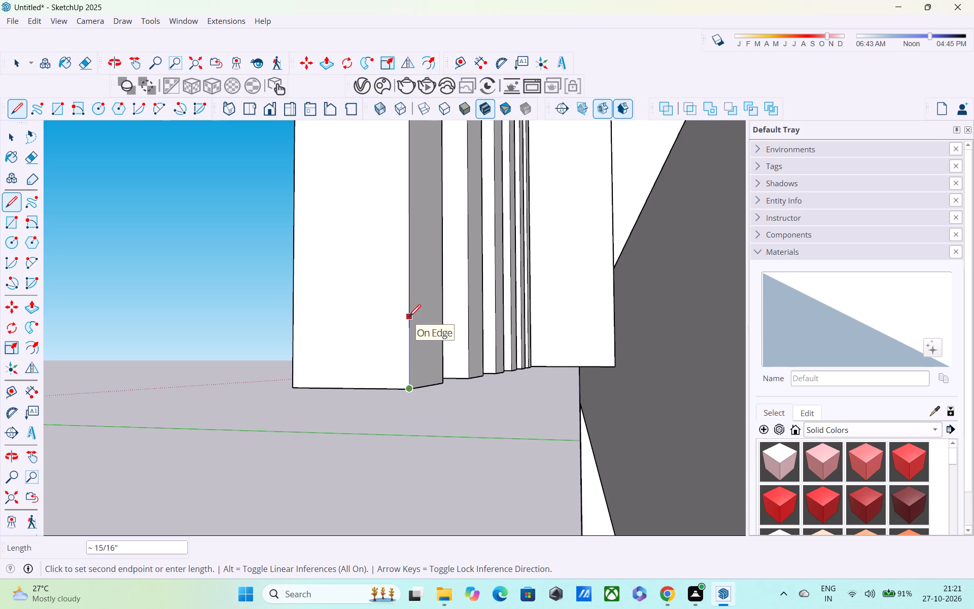
{"action": "key", "text": "5"}
{"action": "key", "text": "shift+quotedbl"}
{"action": "key", "text": "Return"}
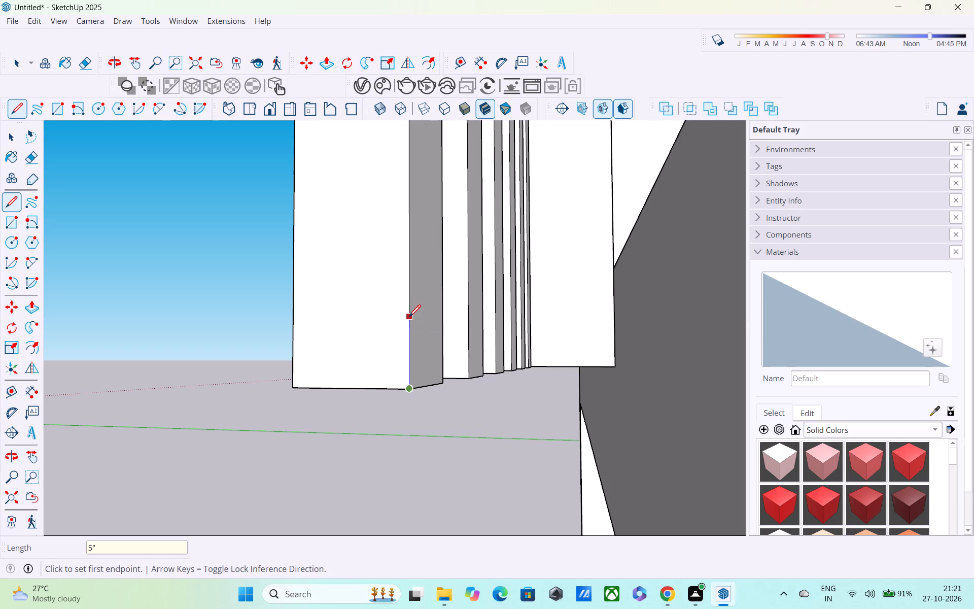
Draw a line about 2 1/8" long up the same vertical edge from the end post's bottom corner.
{"action": "left_click", "coordinate": [410, 392]}
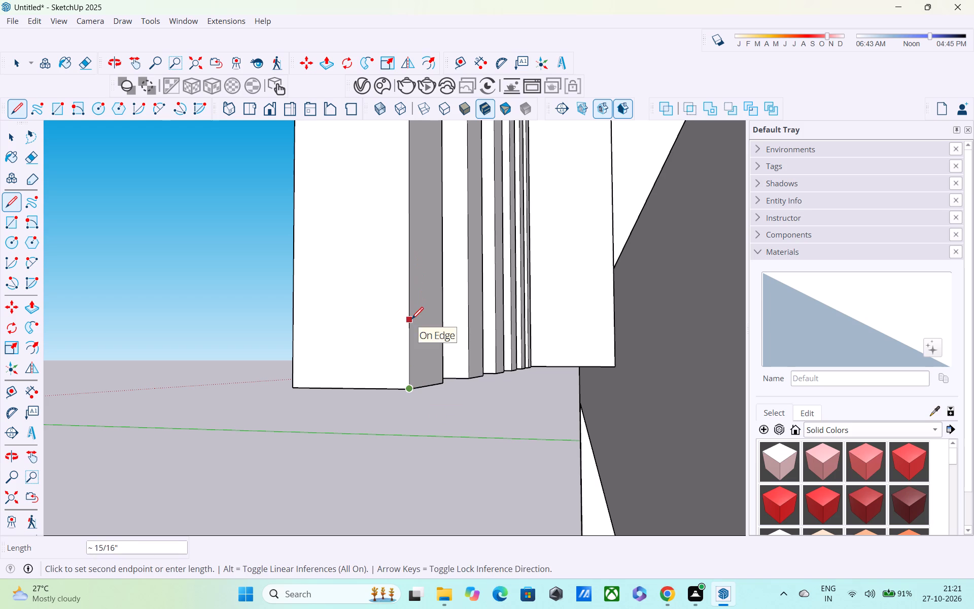
{"action": "middle_click_drag", "start_coordinate": [411, 308], "coordinate": [357, 312]}
{"action": "scroll", "coordinate": [351, 299], "scroll_direction": "up", "scroll_amount": 1}
{"action": "scroll", "coordinate": [351, 286], "scroll_direction": "down", "scroll_amount": 6}
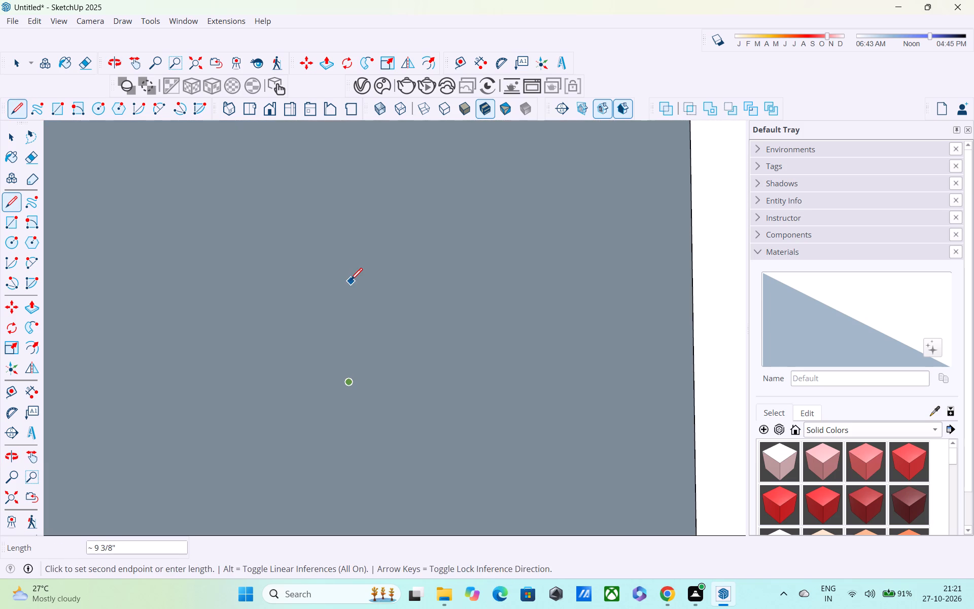
{"action": "left_click", "coordinate": [11, 502]}
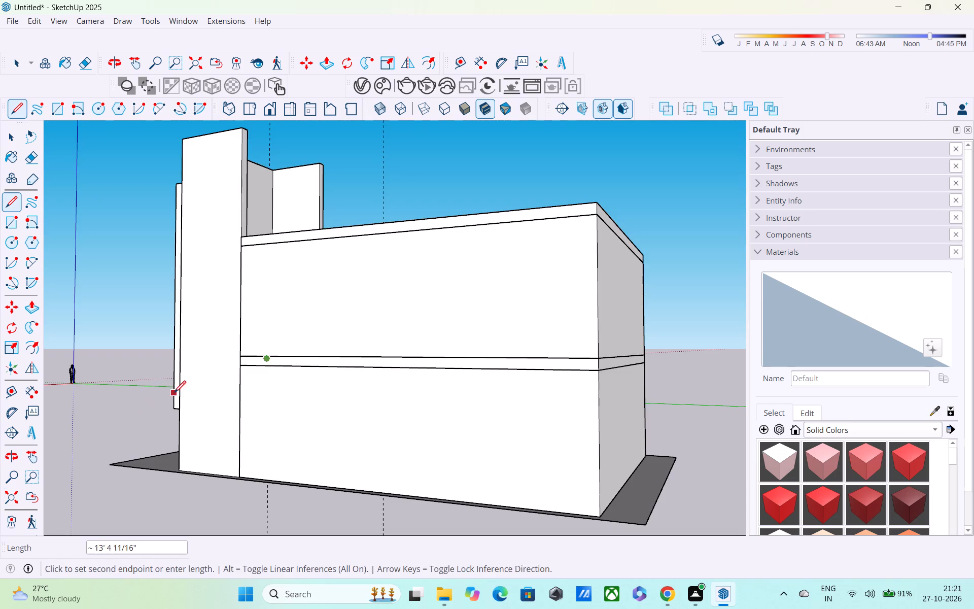
{"action": "middle_click_drag", "start_coordinate": [176, 393], "coordinate": [387, 422]}
{"action": "scroll", "coordinate": [318, 379], "scroll_direction": "up", "scroll_amount": 5}
{"action": "scroll", "coordinate": [252, 366], "scroll_direction": "up", "scroll_amount": 4}
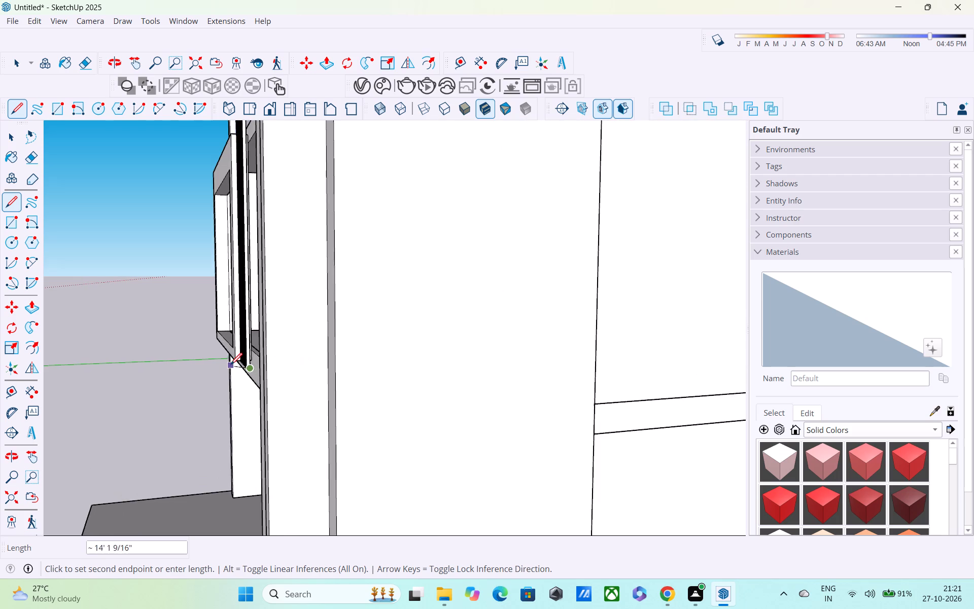
{"action": "scroll", "coordinate": [230, 365], "scroll_direction": "up", "scroll_amount": 8}
{"action": "scroll", "coordinate": [334, 339], "scroll_direction": "up", "scroll_amount": 3}
{"action": "middle_click_drag", "start_coordinate": [341, 312], "coordinate": [321, 298]}
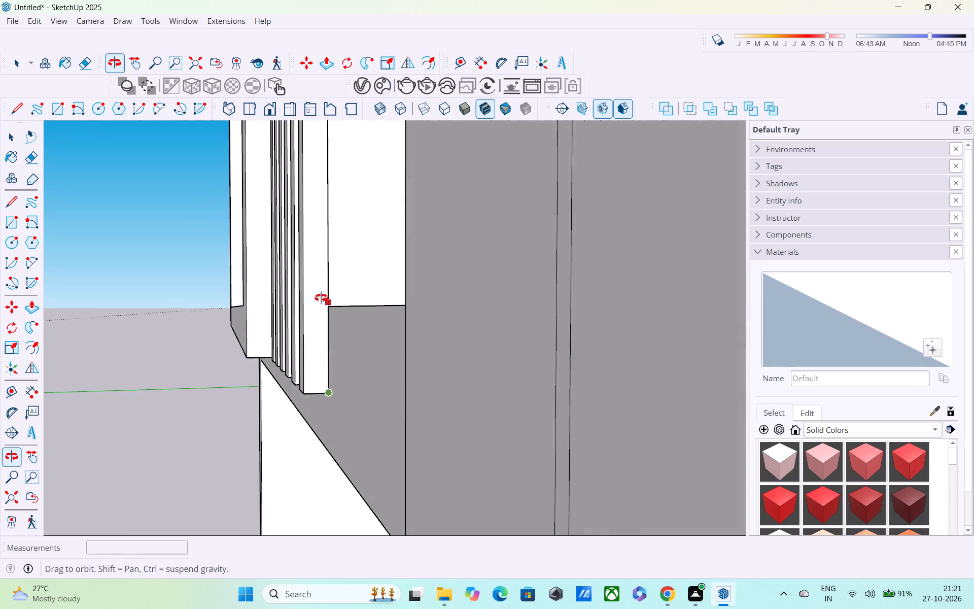
{"action": "middle_click_drag", "start_coordinate": [321, 298], "coordinate": [320, 295]}
{"action": "scroll", "coordinate": [320, 295], "scroll_direction": "up", "scroll_amount": 1}
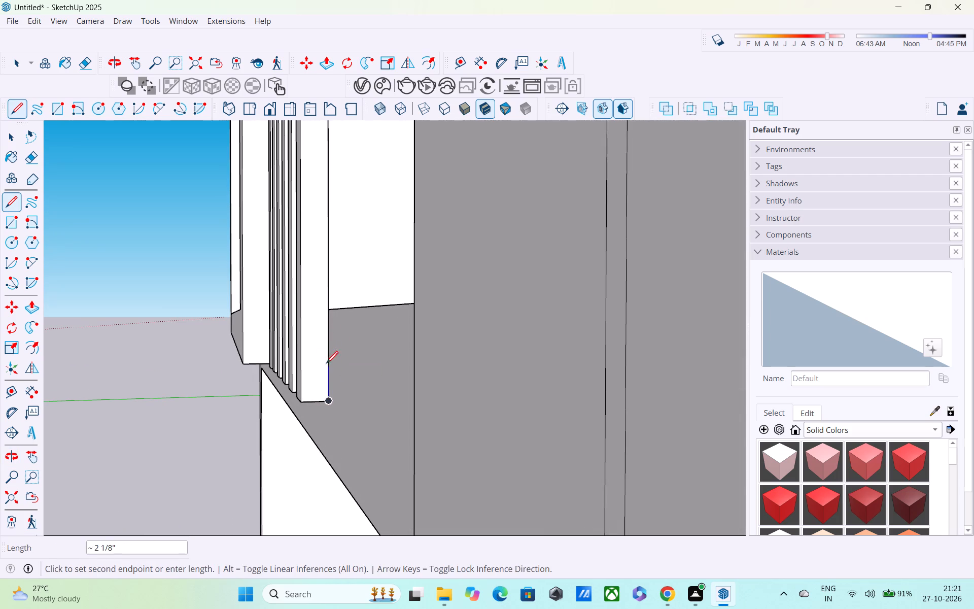
{"action": "left_click", "coordinate": [328, 364]}
Mark 1 1/4" up the end post's vertical edge and draw a line of about 2 7/16" across its side face from there.
{"action": "middle_click_drag", "start_coordinate": [332, 359], "coordinate": [324, 363]}
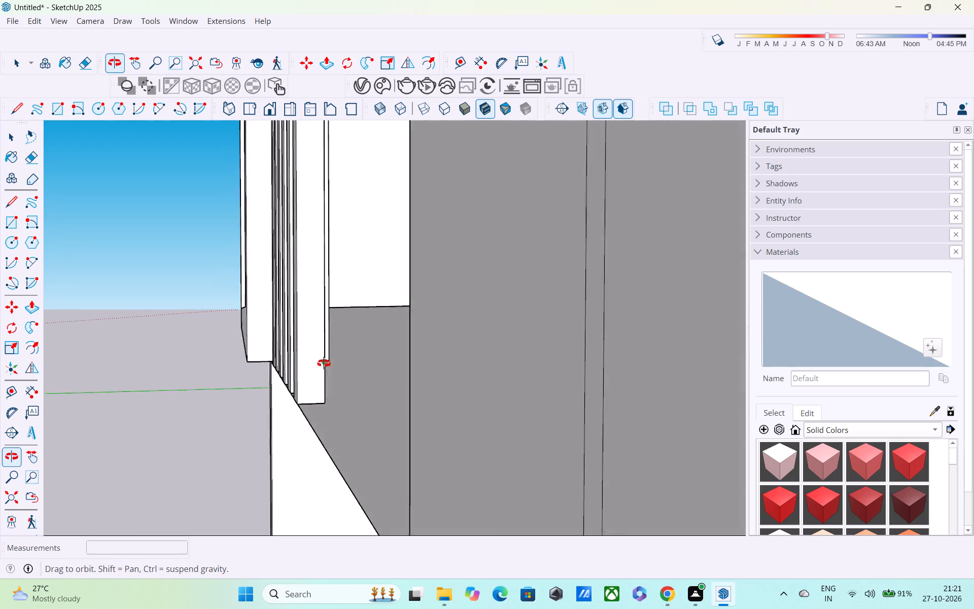
{"action": "middle_click_drag", "start_coordinate": [324, 363], "coordinate": [292, 371]}
{"action": "scroll", "coordinate": [300, 360], "scroll_direction": "up", "scroll_amount": 6}
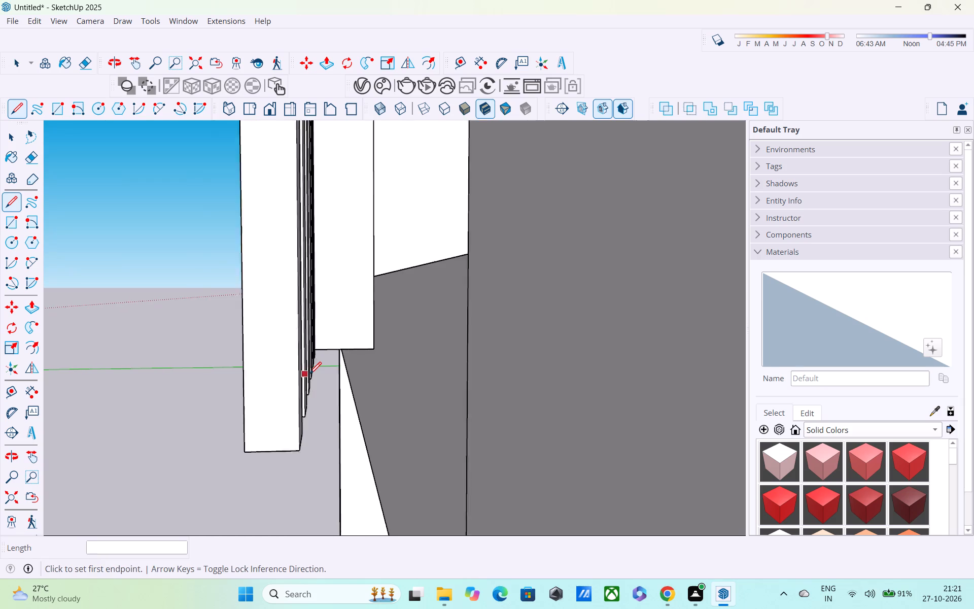
{"action": "scroll", "coordinate": [309, 375], "scroll_direction": "up", "scroll_amount": 2}
{"action": "middle_click_drag", "start_coordinate": [253, 381], "coordinate": [204, 374]}
{"action": "scroll", "coordinate": [239, 390], "scroll_direction": "up", "scroll_amount": 1}
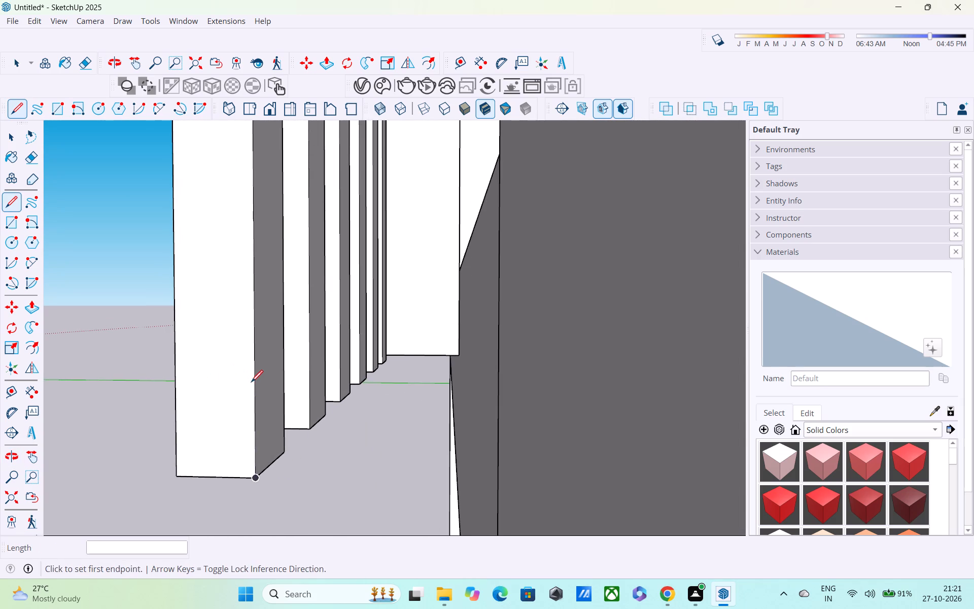
{"action": "left_click", "coordinate": [253, 482]}
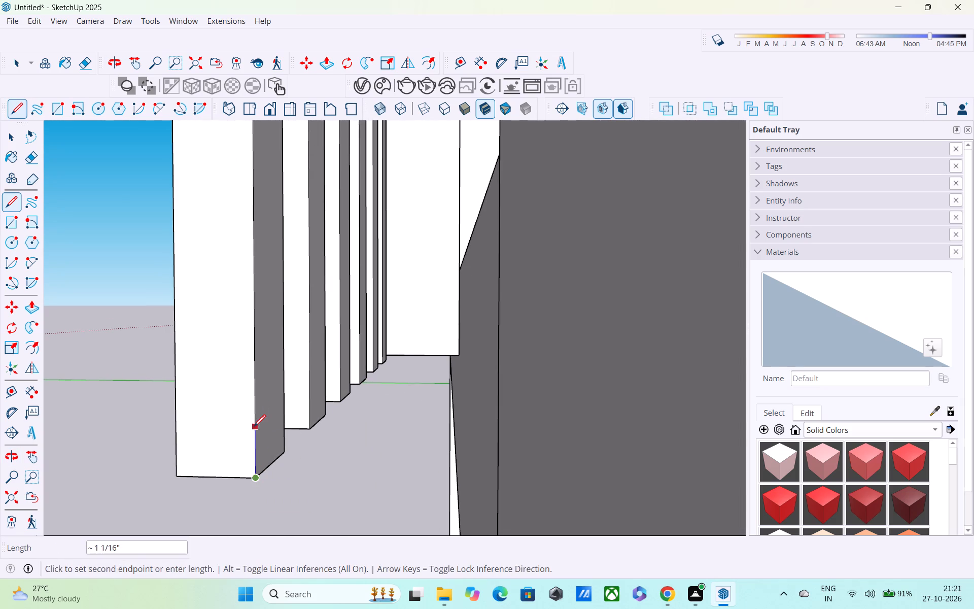
{"action": "left_click", "coordinate": [256, 420]}
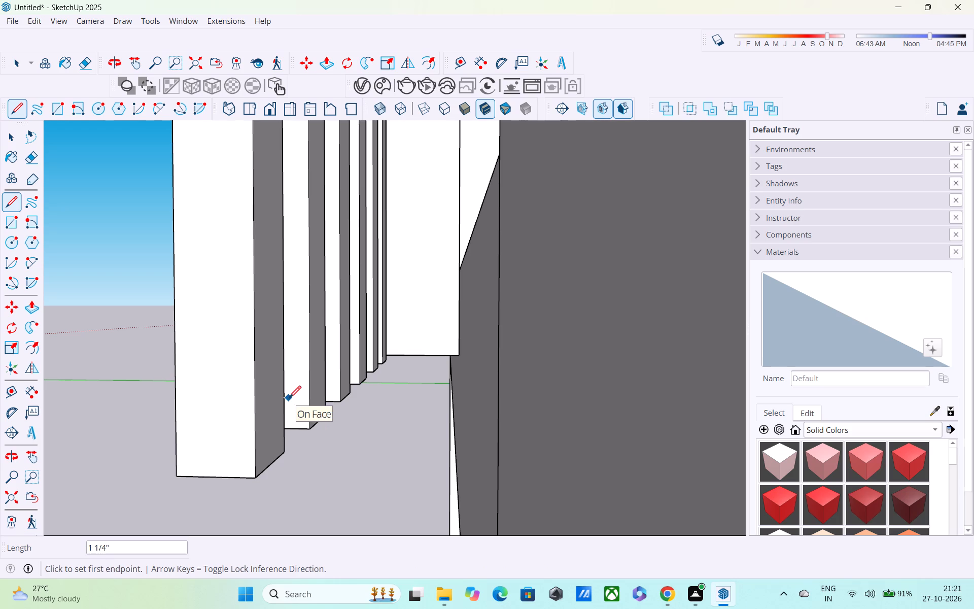
{"action": "left_click", "coordinate": [256, 421]}
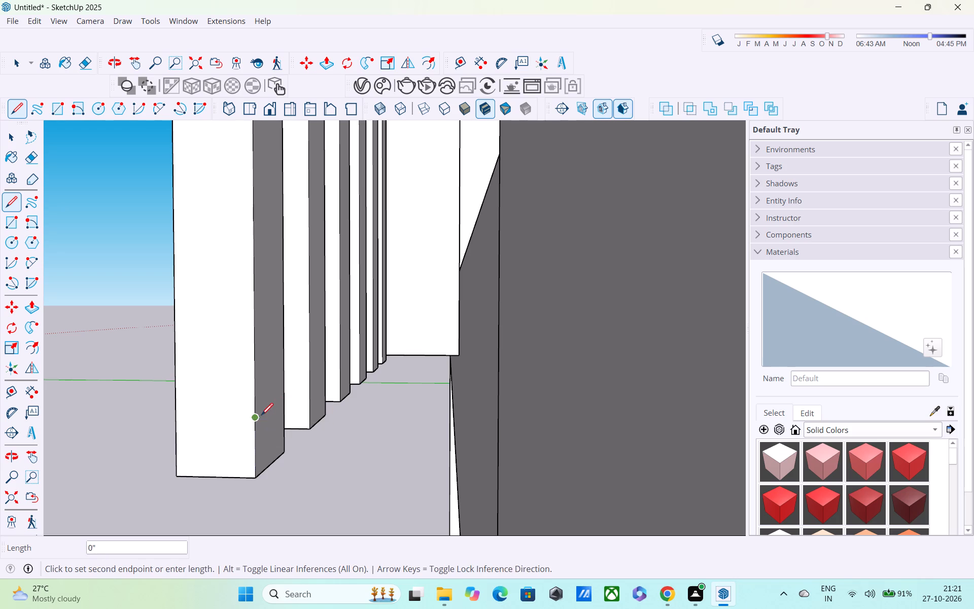
{"action": "left_click", "coordinate": [287, 399]}
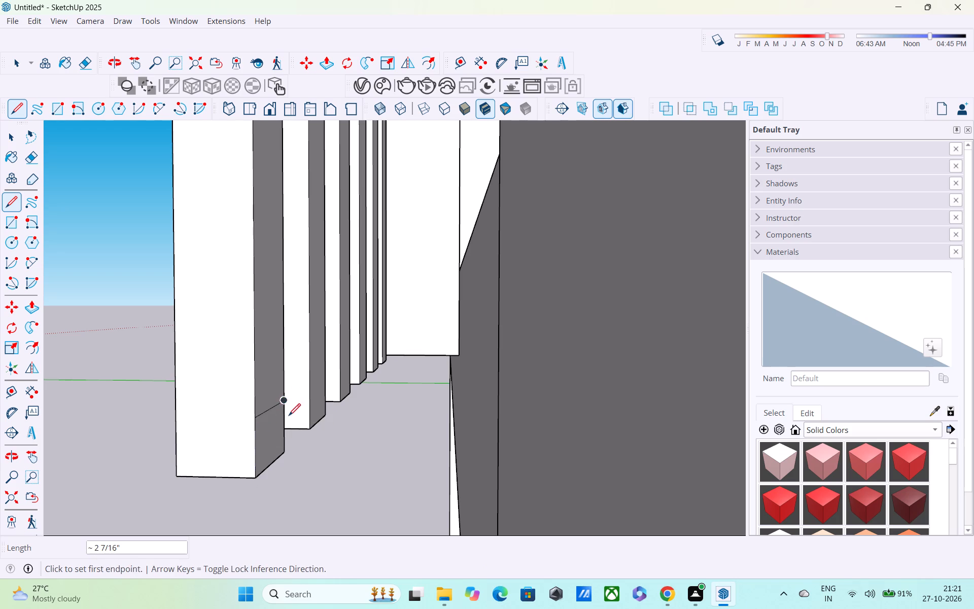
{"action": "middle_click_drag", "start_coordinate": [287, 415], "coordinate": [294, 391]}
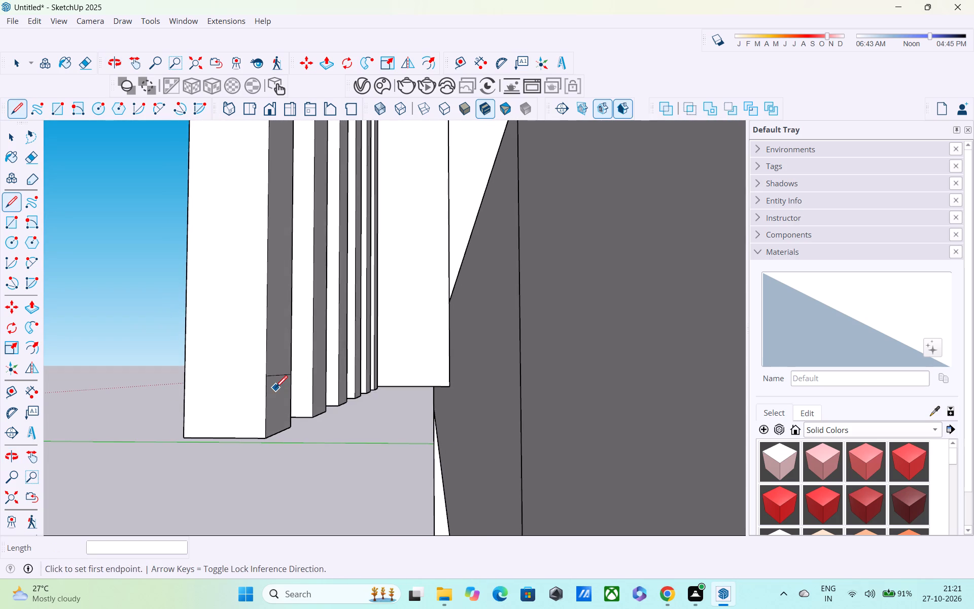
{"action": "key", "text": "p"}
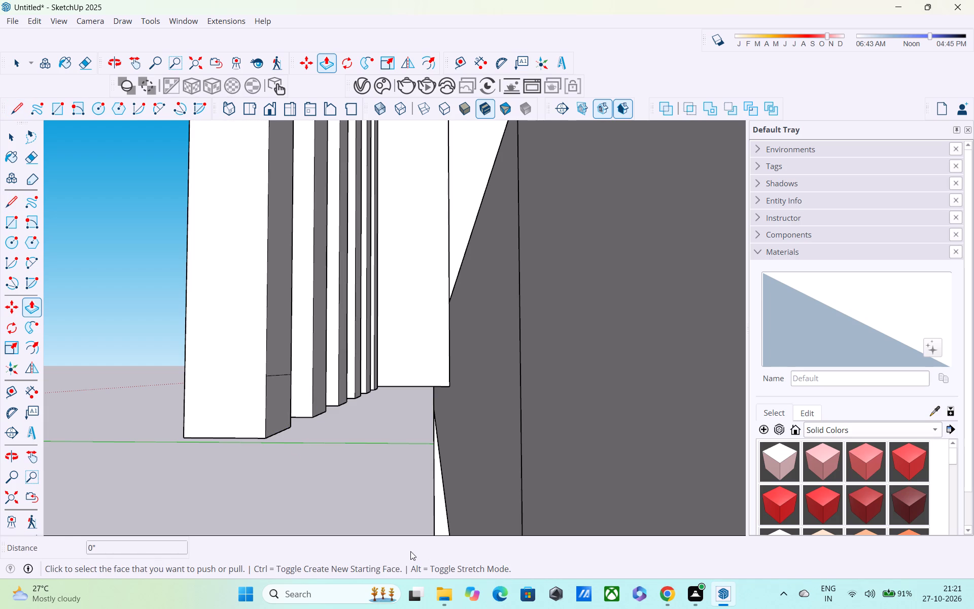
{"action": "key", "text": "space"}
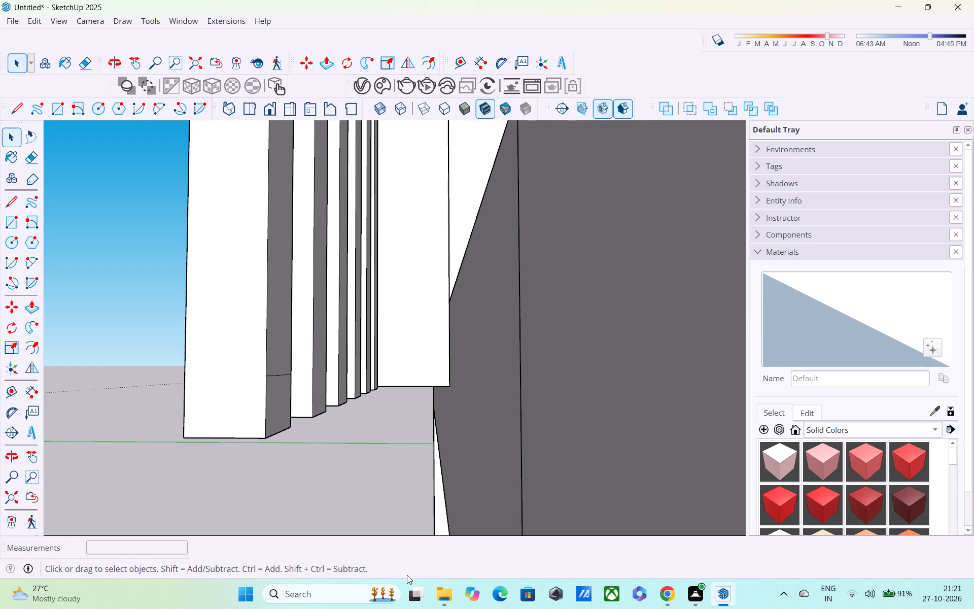
Draw a line of about 2 7/16" across the second slender post's side face, aligned with the end post's line.
{"action": "key", "text": "l"}
{"action": "scroll", "coordinate": [328, 473], "scroll_direction": "up", "scroll_amount": 2}
{"action": "scroll", "coordinate": [300, 383], "scroll_direction": "down", "scroll_amount": 3}
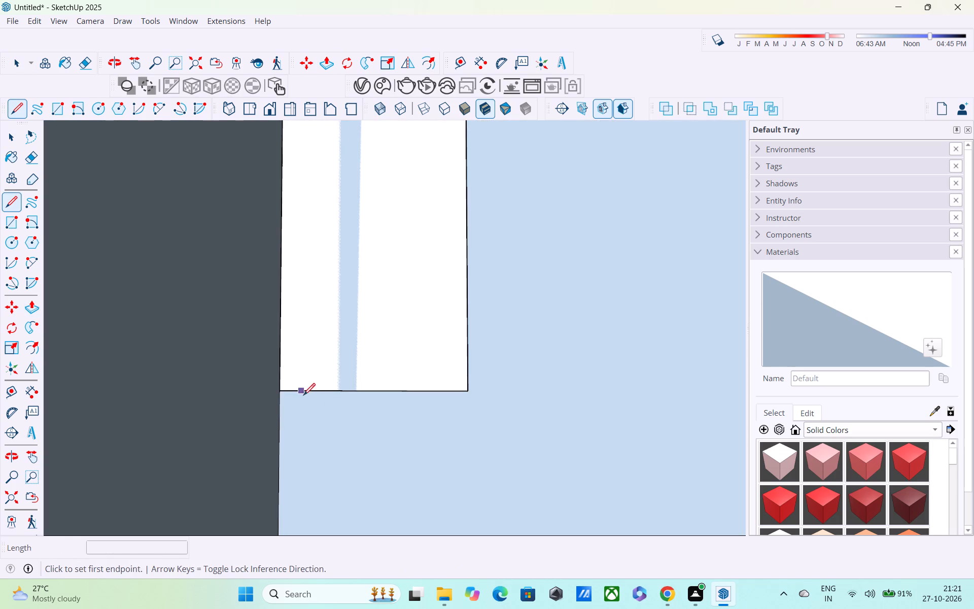
{"action": "scroll", "coordinate": [311, 414], "scroll_direction": "down", "scroll_amount": 5}
{"action": "scroll", "coordinate": [284, 455], "scroll_direction": "down", "scroll_amount": 4}
{"action": "scroll", "coordinate": [276, 464], "scroll_direction": "up", "scroll_amount": 1}
{"action": "scroll", "coordinate": [276, 466], "scroll_direction": "down", "scroll_amount": 1}
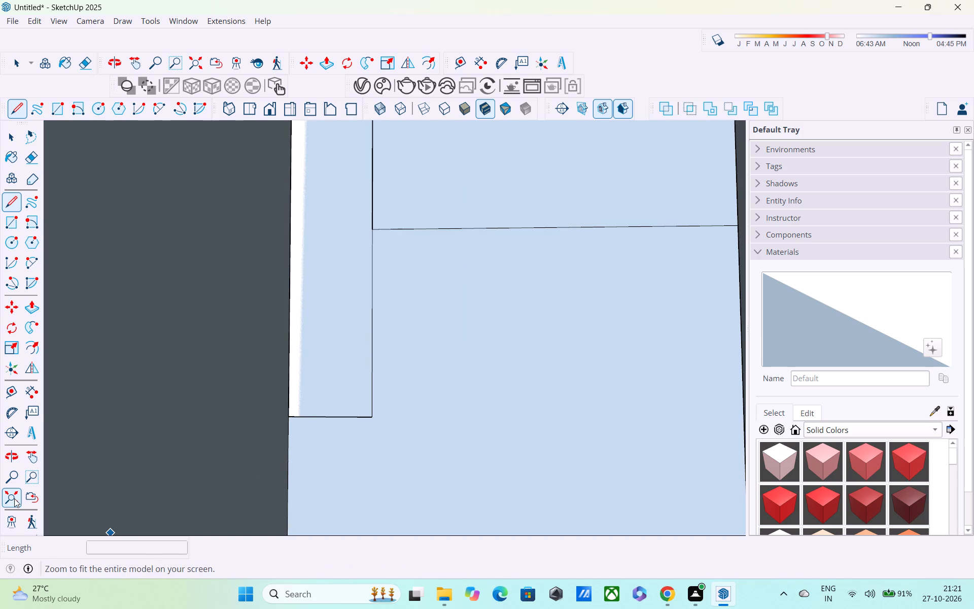
{"action": "left_click", "coordinate": [14, 498]}
{"action": "scroll", "coordinate": [494, 369], "scroll_direction": "up", "scroll_amount": 1}
{"action": "middle_click_drag", "start_coordinate": [494, 369], "coordinate": [467, 373]}
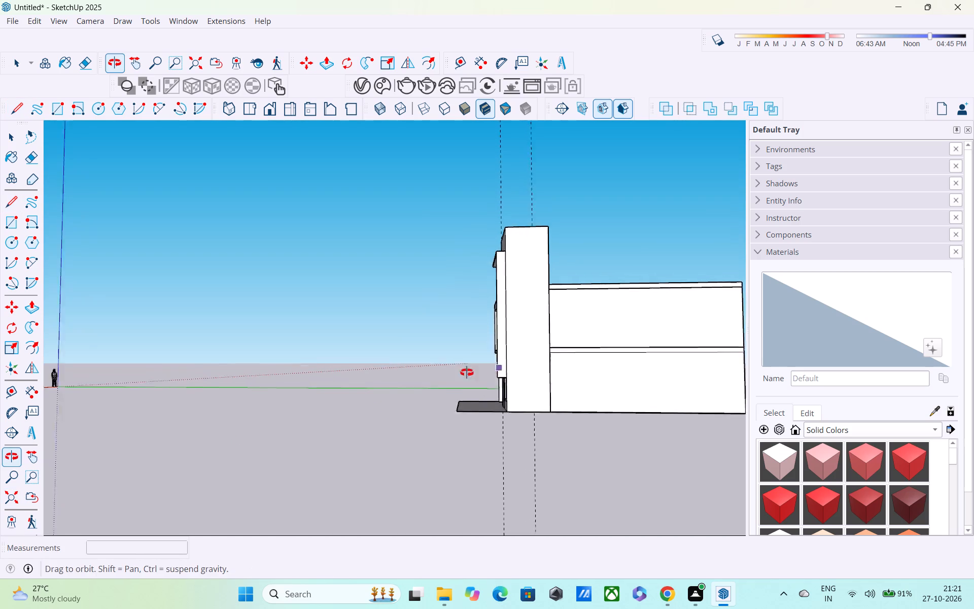
{"action": "middle_click_drag", "start_coordinate": [467, 373], "coordinate": [408, 387]}
{"action": "scroll", "coordinate": [514, 328], "scroll_direction": "up", "scroll_amount": 5}
{"action": "middle_click_drag", "start_coordinate": [445, 358], "coordinate": [595, 345]}
{"action": "scroll", "coordinate": [473, 351], "scroll_direction": "up", "scroll_amount": 18}
{"action": "scroll", "coordinate": [453, 368], "scroll_direction": "up", "scroll_amount": 5}
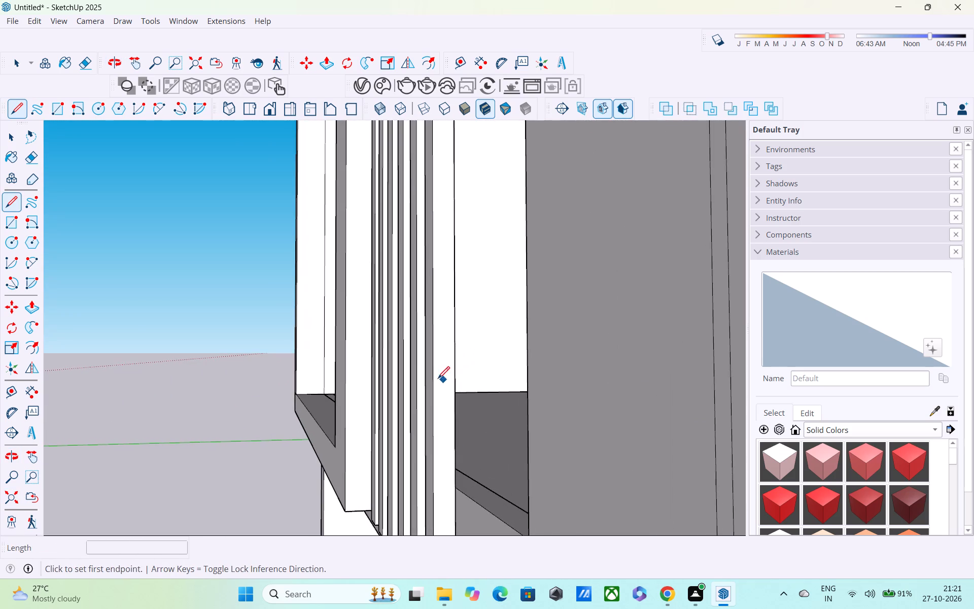
{"action": "middle_click_drag", "start_coordinate": [425, 369], "coordinate": [406, 230]}
{"action": "scroll", "coordinate": [444, 358], "scroll_direction": "up", "scroll_amount": 4}
{"action": "scroll", "coordinate": [420, 382], "scroll_direction": "down", "scroll_amount": 4}
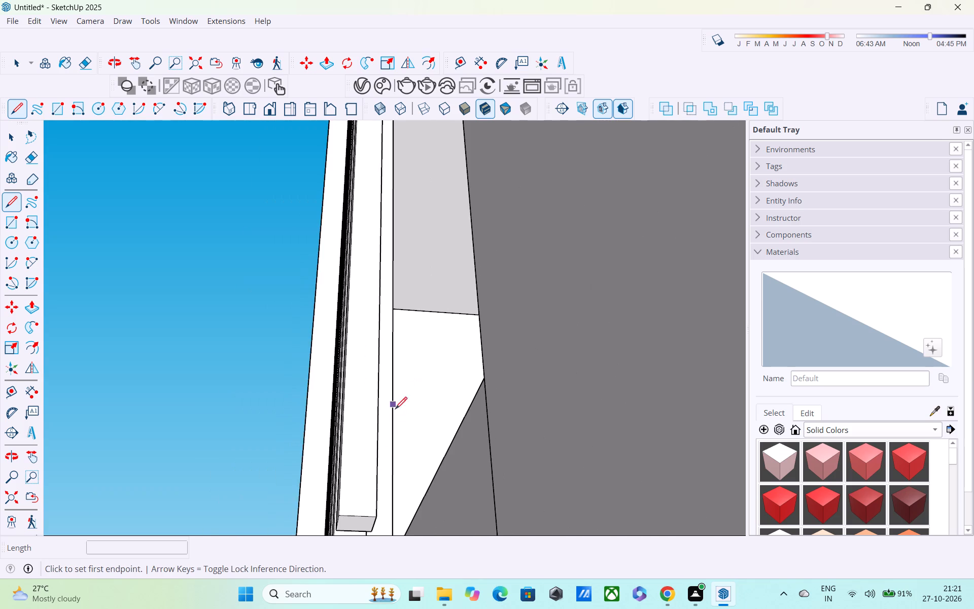
{"action": "middle_click_drag", "start_coordinate": [394, 429], "coordinate": [346, 405]}
{"action": "middle_click_drag", "start_coordinate": [342, 419], "coordinate": [342, 360]}
{"action": "middle_click_drag", "start_coordinate": [427, 427], "coordinate": [419, 487]}
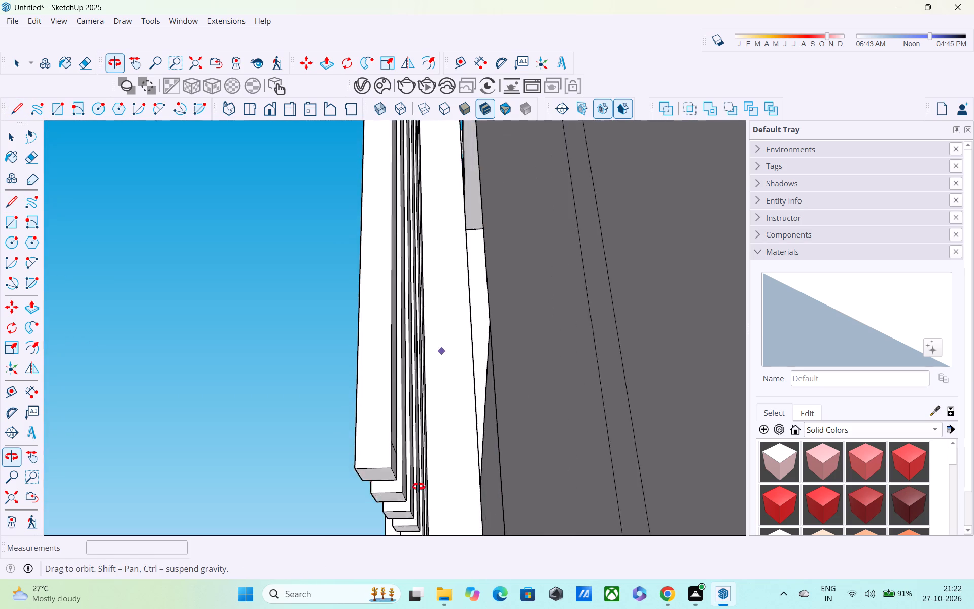
{"action": "middle_click_drag", "start_coordinate": [419, 487], "coordinate": [419, 488]}
{"action": "scroll", "coordinate": [392, 461], "scroll_direction": "up", "scroll_amount": 9}
{"action": "middle_click_drag", "start_coordinate": [394, 461], "coordinate": [334, 449]}
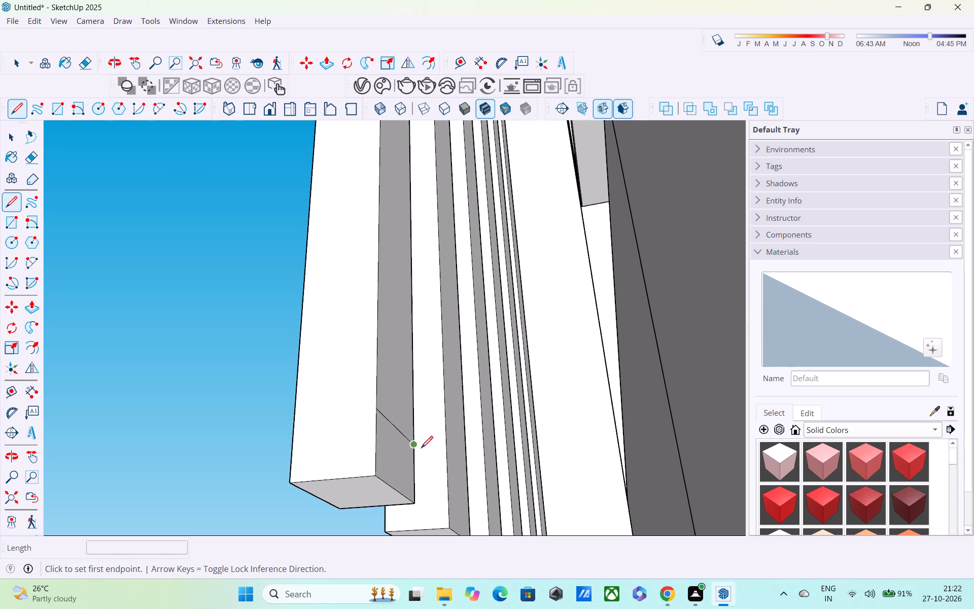
{"action": "left_click", "coordinate": [446, 478]}
{"action": "middle_click_drag", "start_coordinate": [467, 491], "coordinate": [449, 512]}
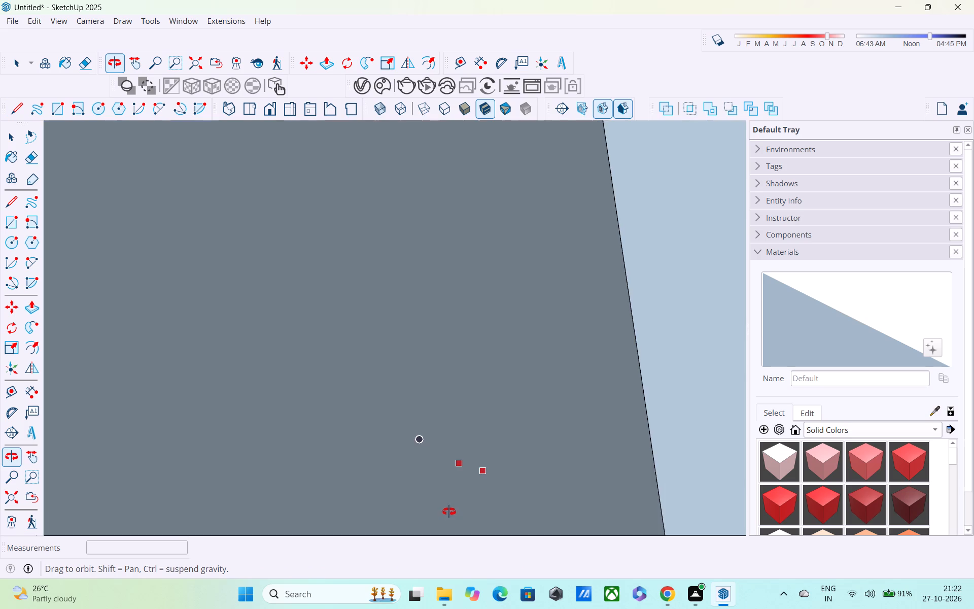
{"action": "middle_click_drag", "start_coordinate": [449, 512], "coordinate": [459, 502]}
{"action": "scroll", "coordinate": [459, 502], "scroll_direction": "up", "scroll_amount": 1}
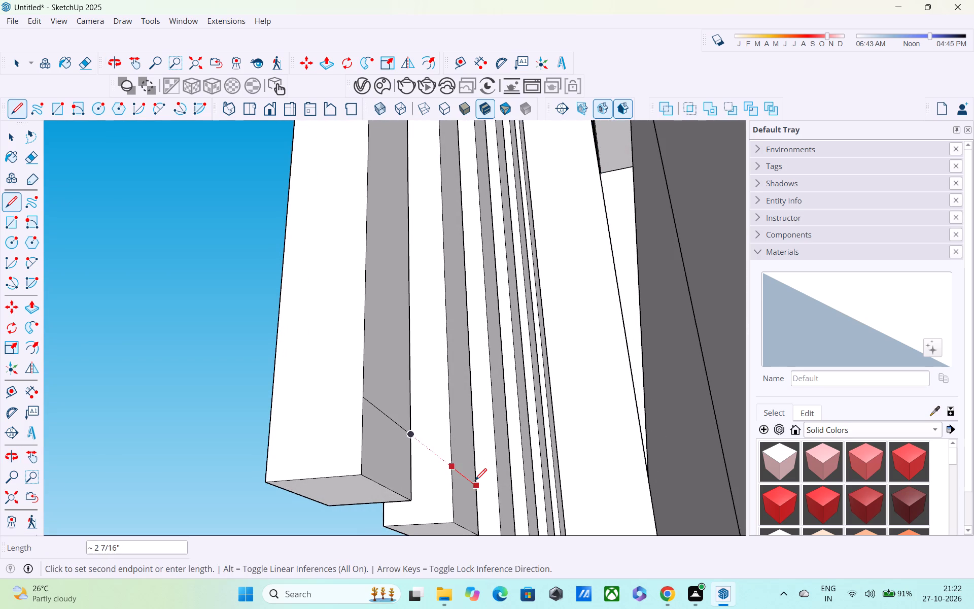
{"action": "left_click", "coordinate": [475, 486]}
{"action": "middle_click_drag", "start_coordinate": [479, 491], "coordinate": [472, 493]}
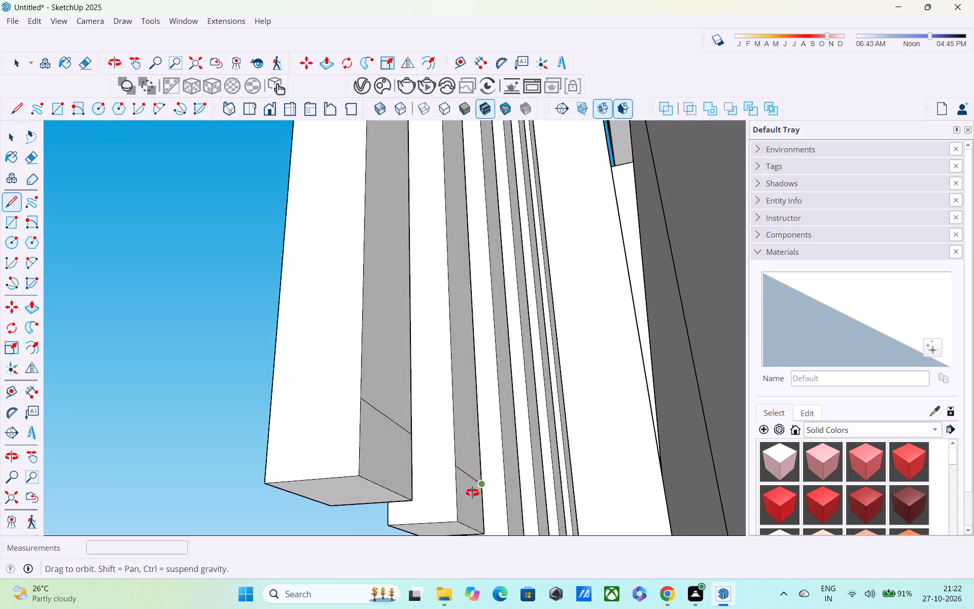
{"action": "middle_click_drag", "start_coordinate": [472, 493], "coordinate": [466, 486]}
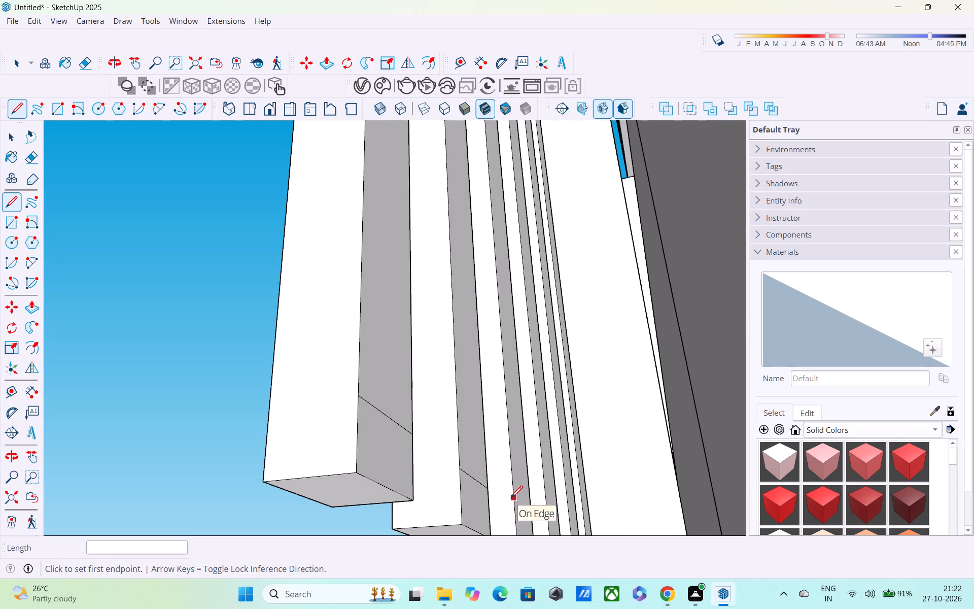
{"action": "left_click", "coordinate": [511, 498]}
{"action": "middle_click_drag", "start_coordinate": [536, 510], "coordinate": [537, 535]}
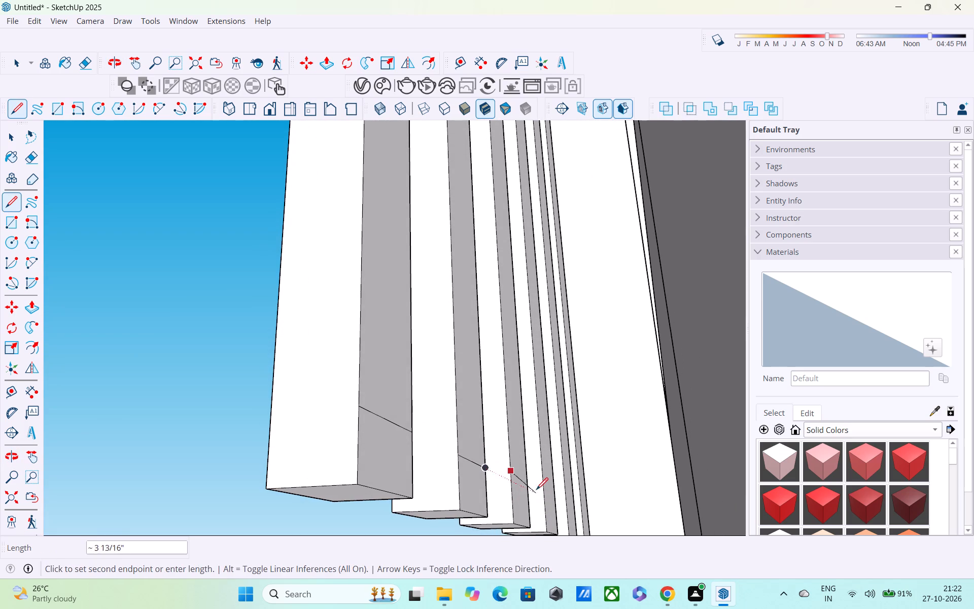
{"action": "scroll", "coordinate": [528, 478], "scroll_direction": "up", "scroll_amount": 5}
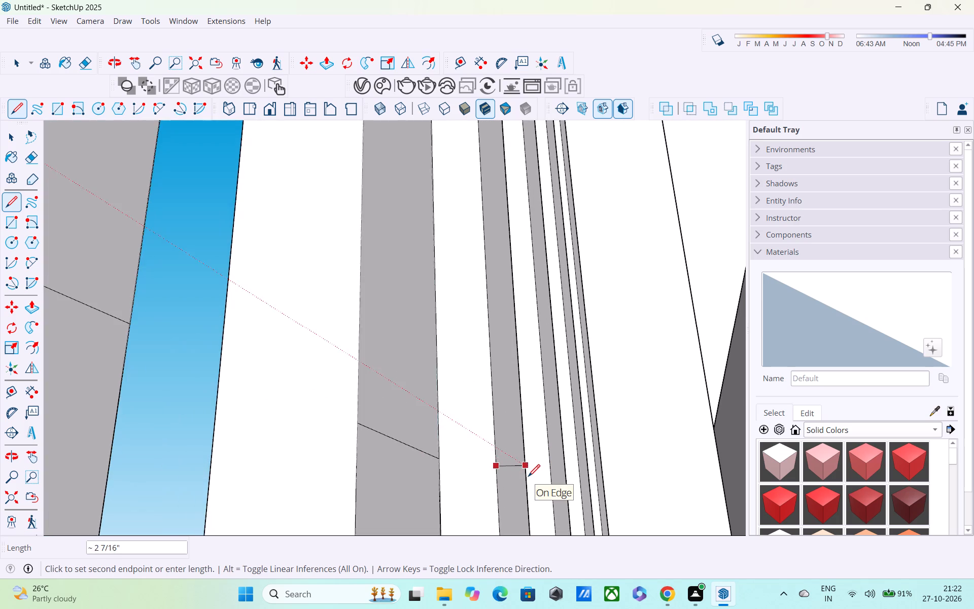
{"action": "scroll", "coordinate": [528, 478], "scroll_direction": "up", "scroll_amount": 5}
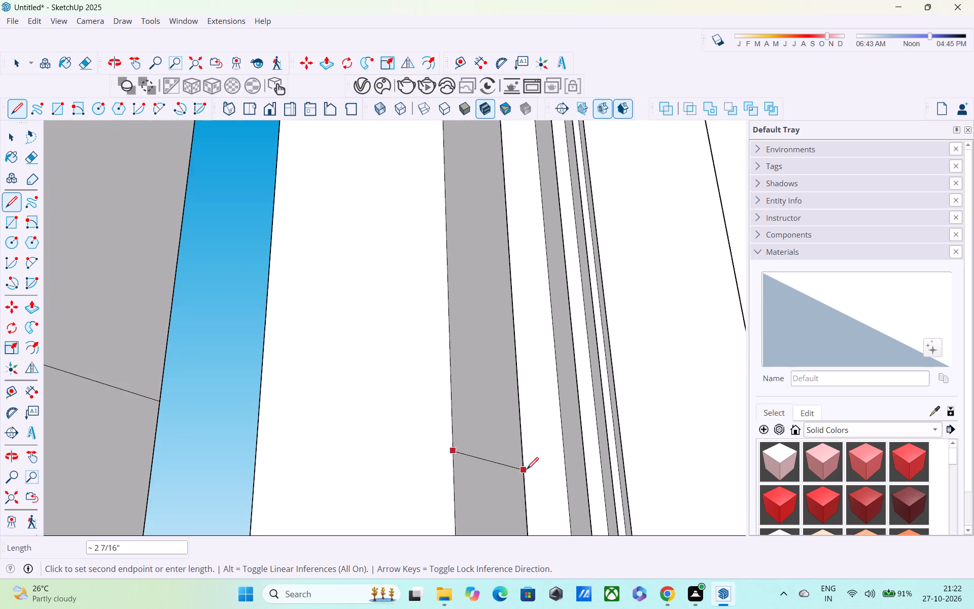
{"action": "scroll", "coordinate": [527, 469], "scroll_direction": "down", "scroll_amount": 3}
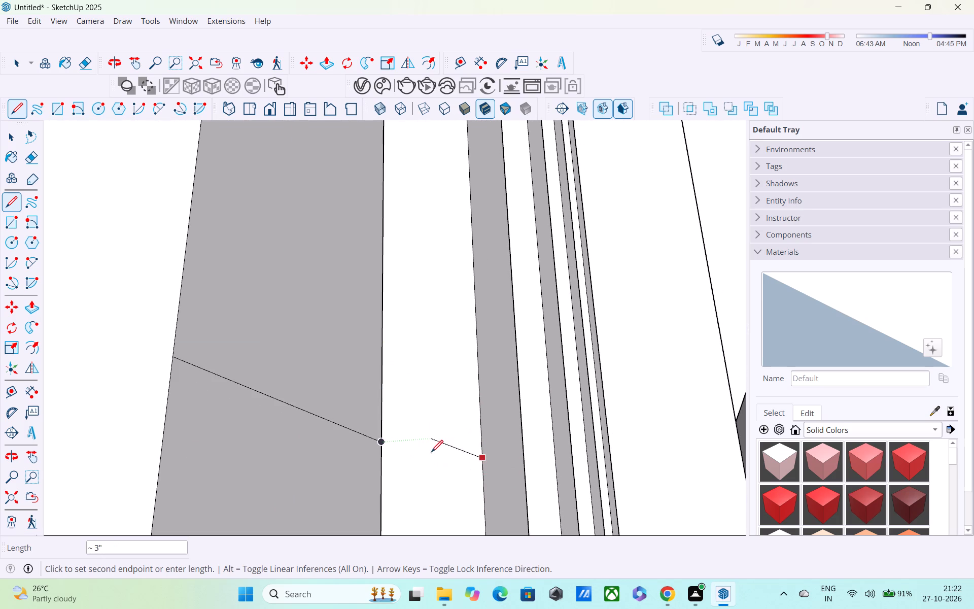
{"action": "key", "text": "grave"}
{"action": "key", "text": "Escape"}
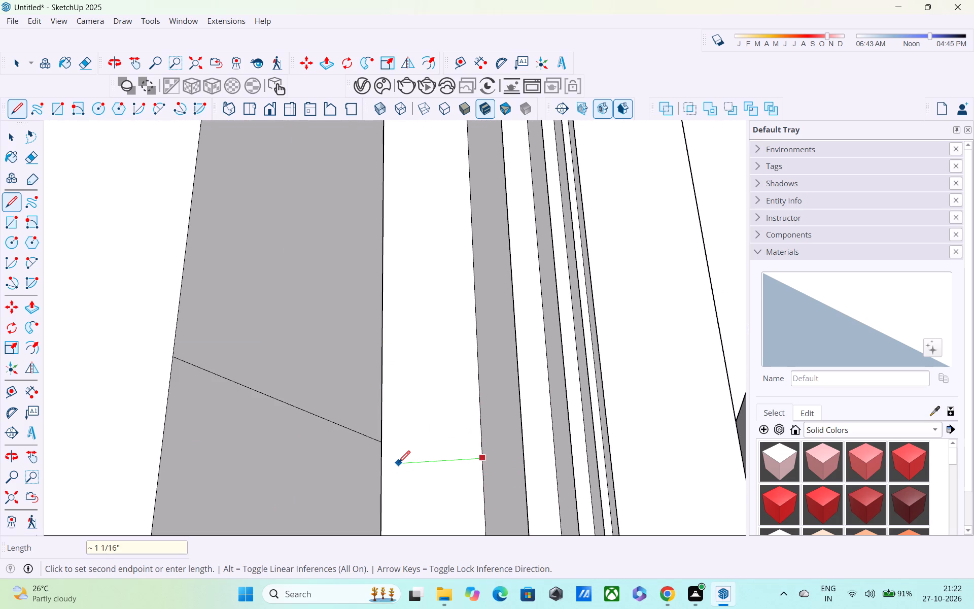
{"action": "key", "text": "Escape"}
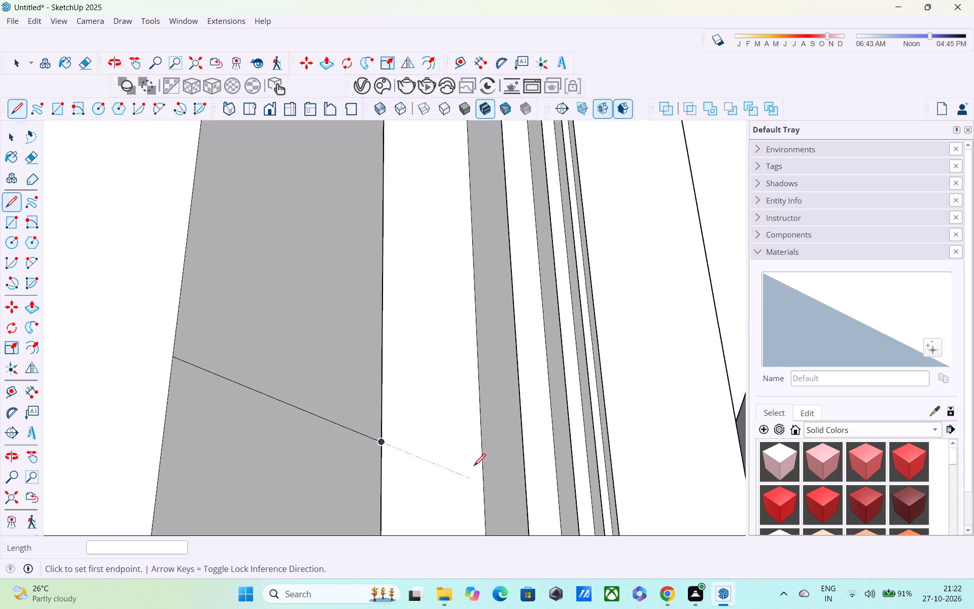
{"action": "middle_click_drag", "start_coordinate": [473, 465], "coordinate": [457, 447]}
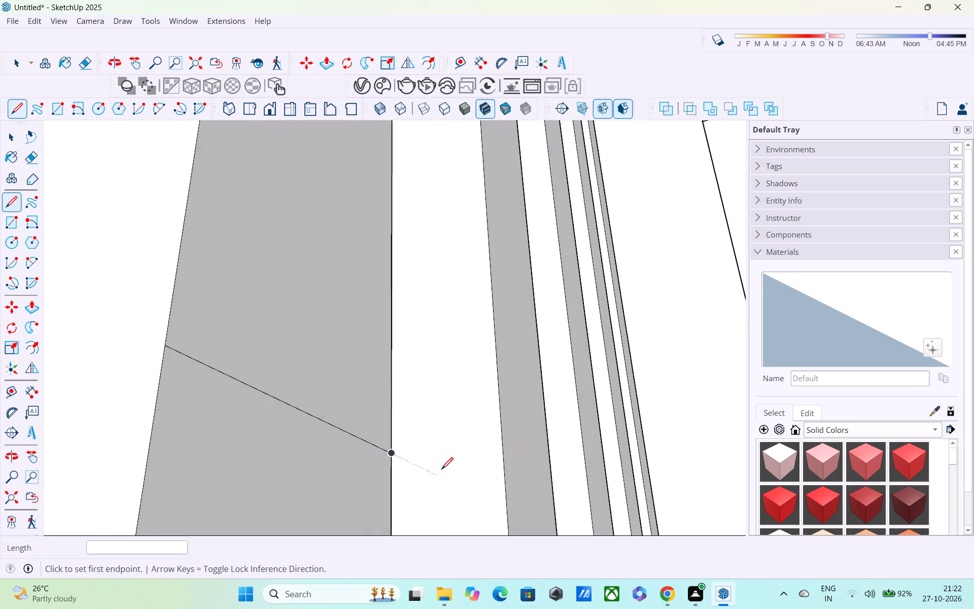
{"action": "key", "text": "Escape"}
Draw a line of about 2 7/16" across the third slender post's side face, aligned with the second post's line.
{"action": "scroll", "coordinate": [405, 470], "scroll_direction": "down", "scroll_amount": 7}
{"action": "scroll", "coordinate": [405, 470], "scroll_direction": "up", "scroll_amount": 1}
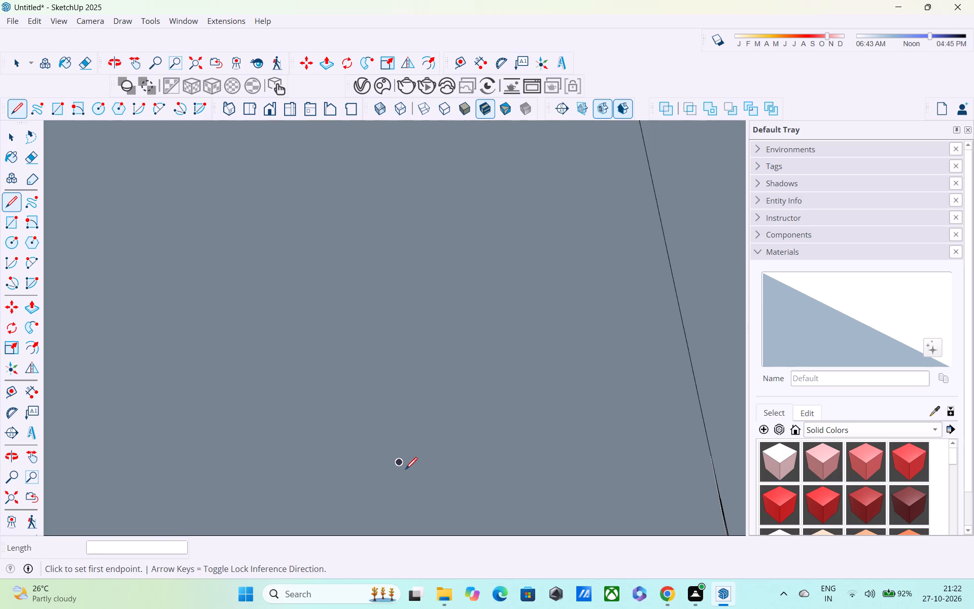
{"action": "left_click", "coordinate": [14, 503]}
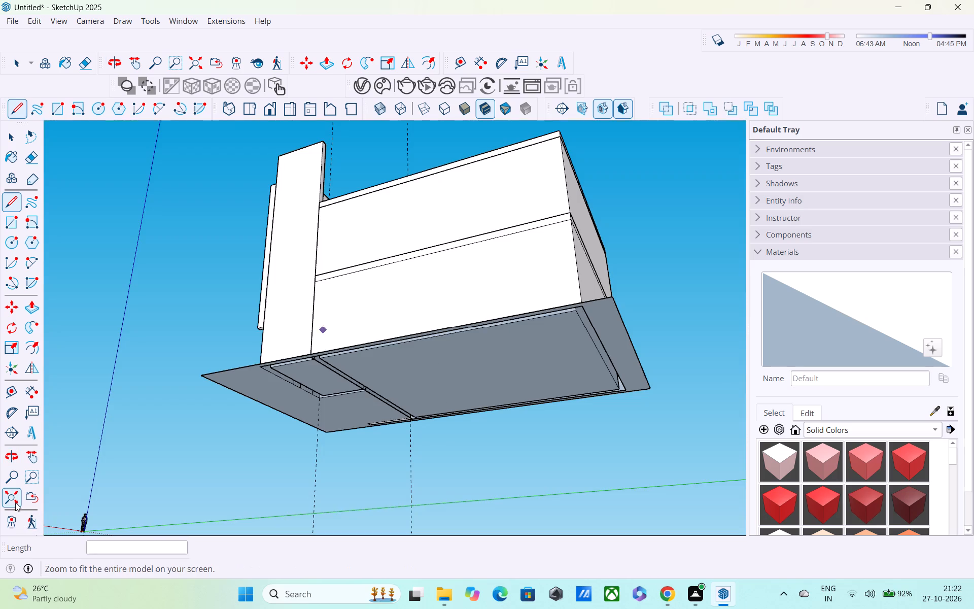
{"action": "middle_click_drag", "start_coordinate": [242, 455], "coordinate": [450, 539]}
{"action": "middle_click_drag", "start_coordinate": [423, 510], "coordinate": [476, 608], "text": "shift"}
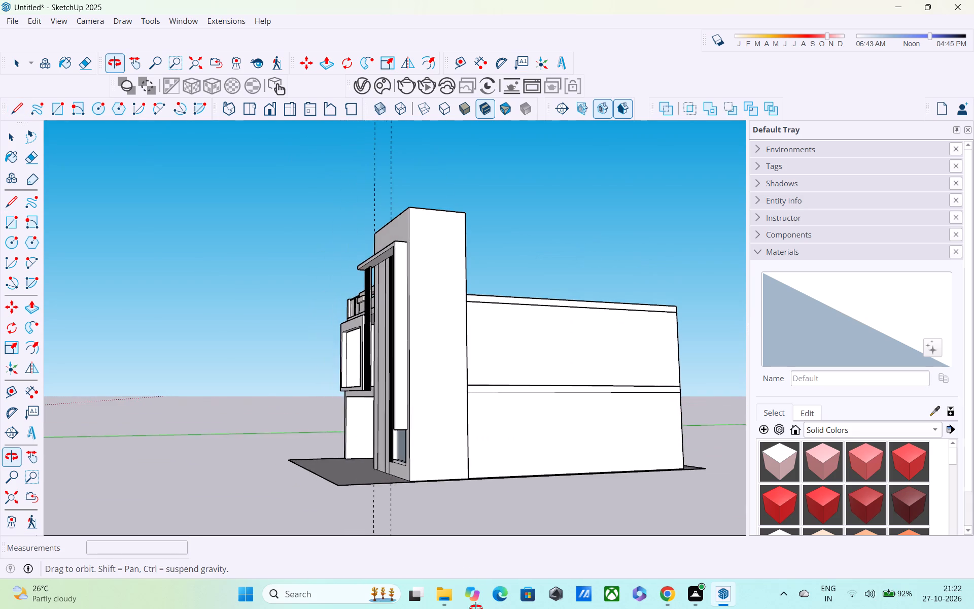
{"action": "middle_click_drag", "start_coordinate": [476, 608], "coordinate": [475, 607], "text": "shift"}
{"action": "scroll", "coordinate": [356, 344], "scroll_direction": "up", "scroll_amount": 10}
{"action": "scroll", "coordinate": [381, 419], "scroll_direction": "up", "scroll_amount": 3}
{"action": "middle_click_drag", "start_coordinate": [388, 462], "coordinate": [387, 437]}
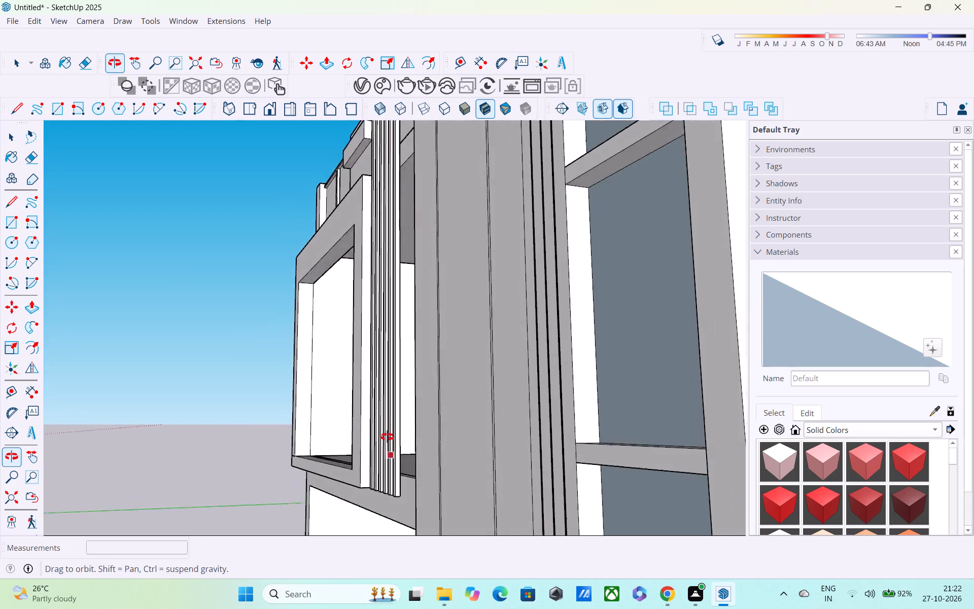
{"action": "middle_click_drag", "start_coordinate": [387, 437], "coordinate": [393, 339]}
{"action": "scroll", "coordinate": [410, 377], "scroll_direction": "up", "scroll_amount": 6}
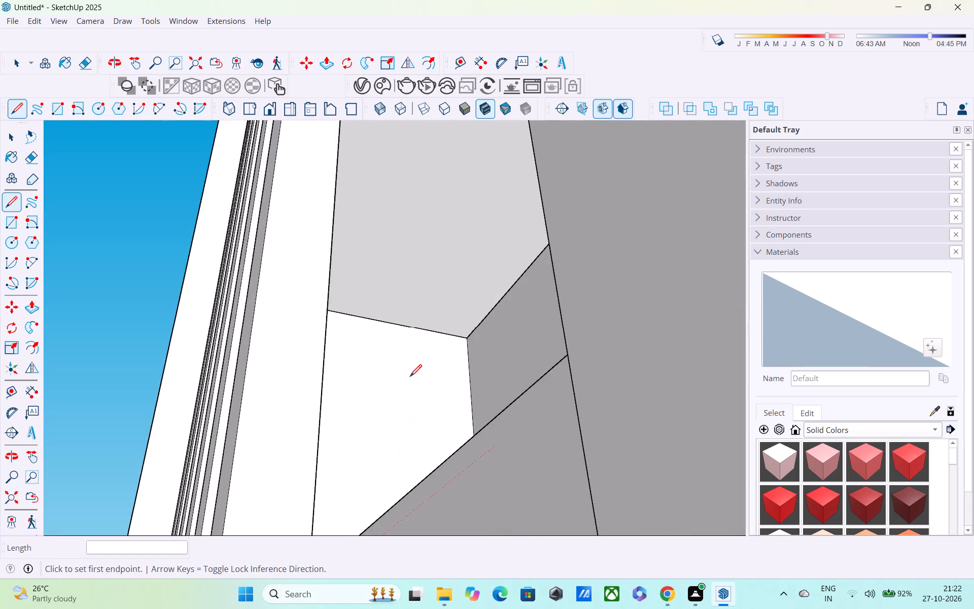
{"action": "scroll", "coordinate": [404, 383], "scroll_direction": "up", "scroll_amount": 1}
{"action": "scroll", "coordinate": [389, 375], "scroll_direction": "down", "scroll_amount": 2}
{"action": "middle_click_drag", "start_coordinate": [382, 371], "coordinate": [375, 329], "text": "shift"}
{"action": "scroll", "coordinate": [375, 329], "scroll_direction": "up", "scroll_amount": 1}
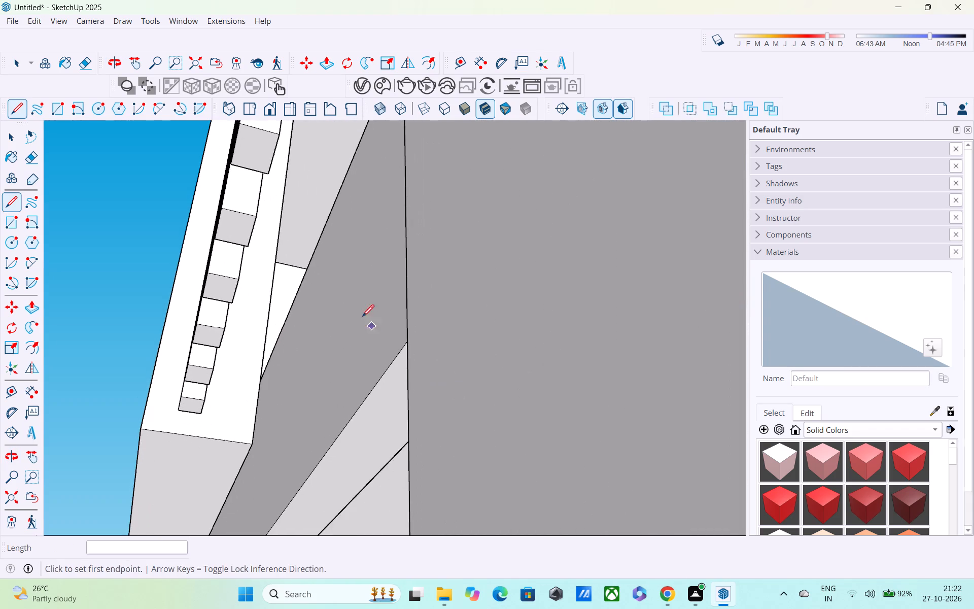
{"action": "middle_click_drag", "start_coordinate": [329, 294], "coordinate": [303, 255]}
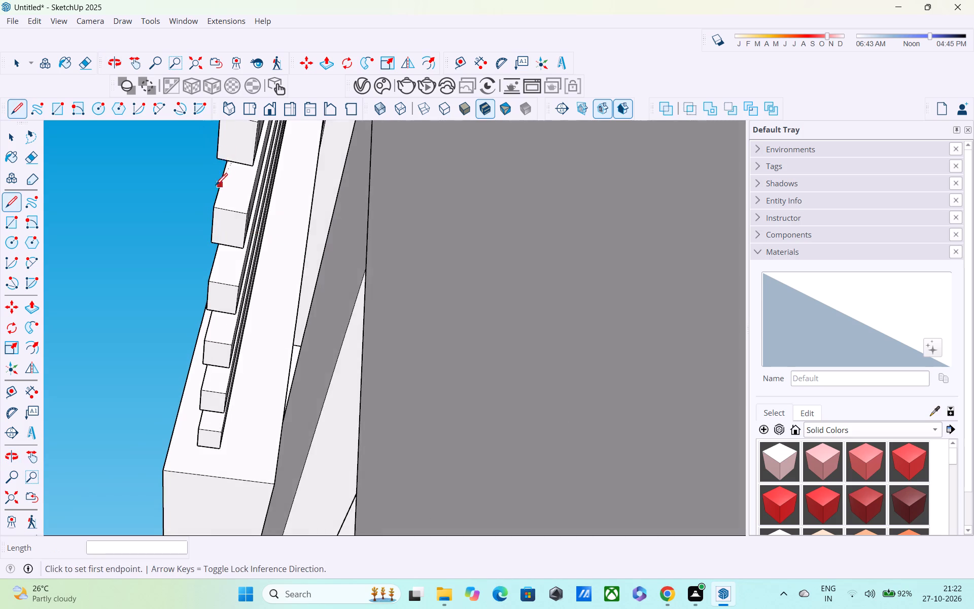
{"action": "scroll", "coordinate": [216, 188], "scroll_direction": "up", "scroll_amount": 4}
{"action": "scroll", "coordinate": [240, 222], "scroll_direction": "down", "scroll_amount": 5}
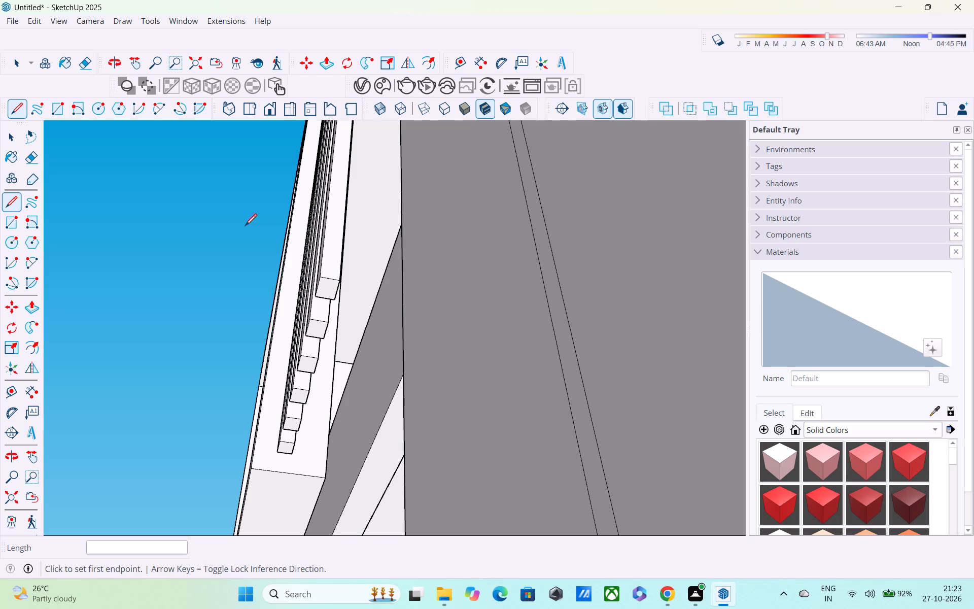
{"action": "middle_click_drag", "start_coordinate": [318, 333], "coordinate": [260, 204]}
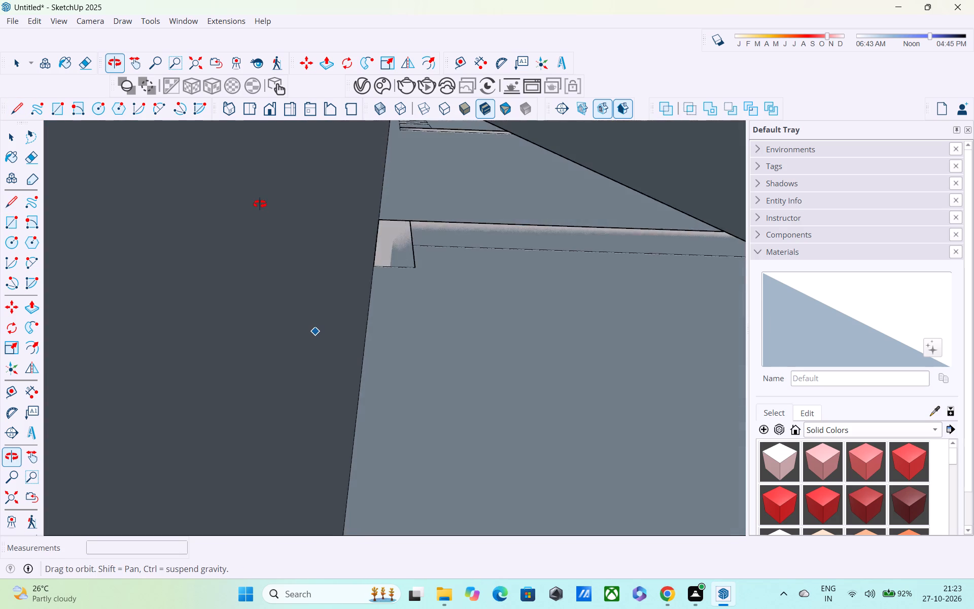
{"action": "middle_click_drag", "start_coordinate": [260, 204], "coordinate": [289, 223]}
{"action": "scroll", "coordinate": [370, 268], "scroll_direction": "up", "scroll_amount": 5}
{"action": "scroll", "coordinate": [310, 299], "scroll_direction": "down", "scroll_amount": 3}
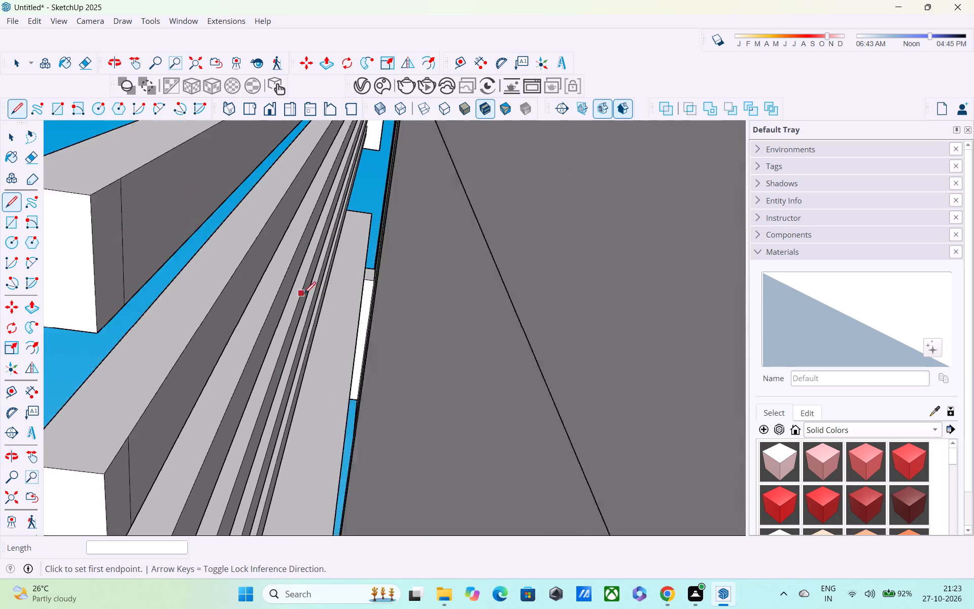
{"action": "scroll", "coordinate": [304, 295], "scroll_direction": "down", "scroll_amount": 1}
{"action": "middle_click_drag", "start_coordinate": [263, 326], "coordinate": [279, 332]}
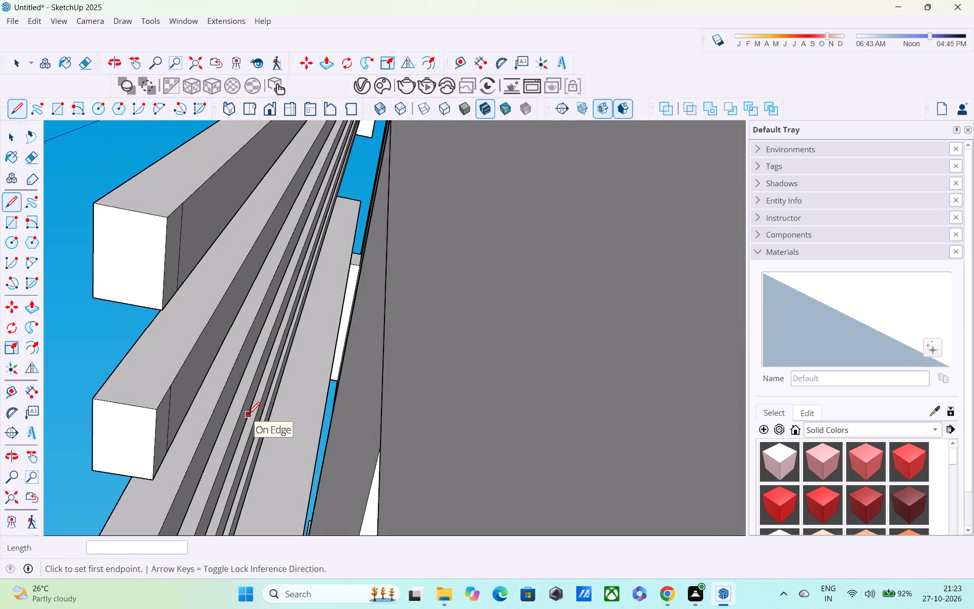
{"action": "middle_click_drag", "start_coordinate": [248, 416], "coordinate": [280, 353], "text": "shift"}
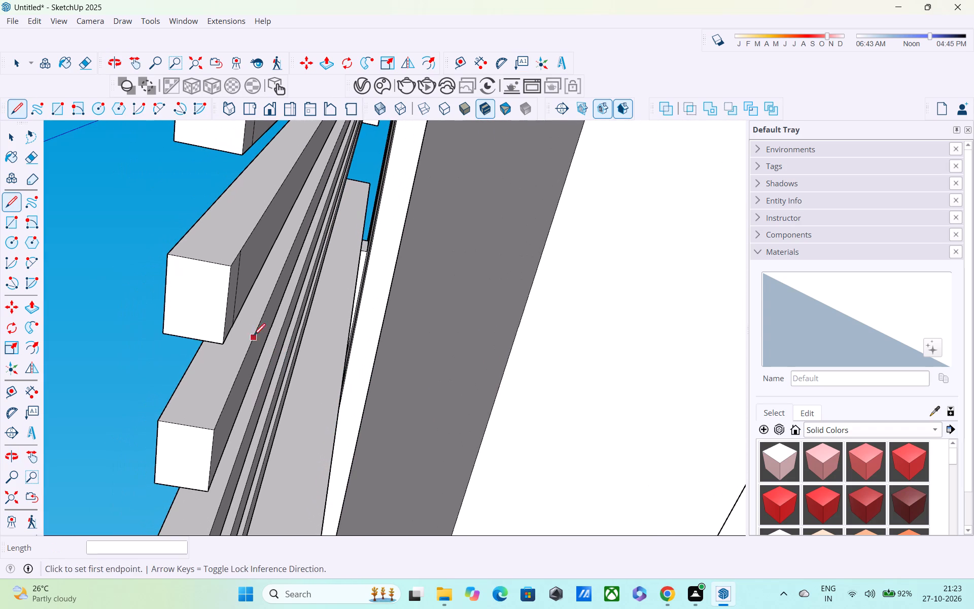
{"action": "left_click", "coordinate": [224, 410]}
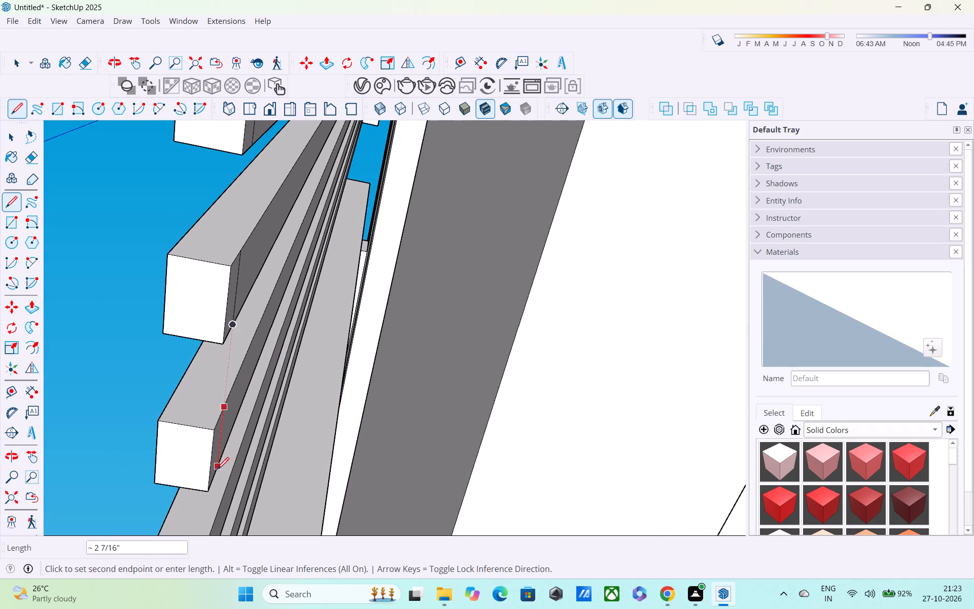
{"action": "left_click", "coordinate": [217, 470]}
Draw a line across the fourth slender post's side face, aligned with the third post's line.
{"action": "middle_click_drag", "start_coordinate": [217, 486], "coordinate": [204, 424], "text": "shift"}
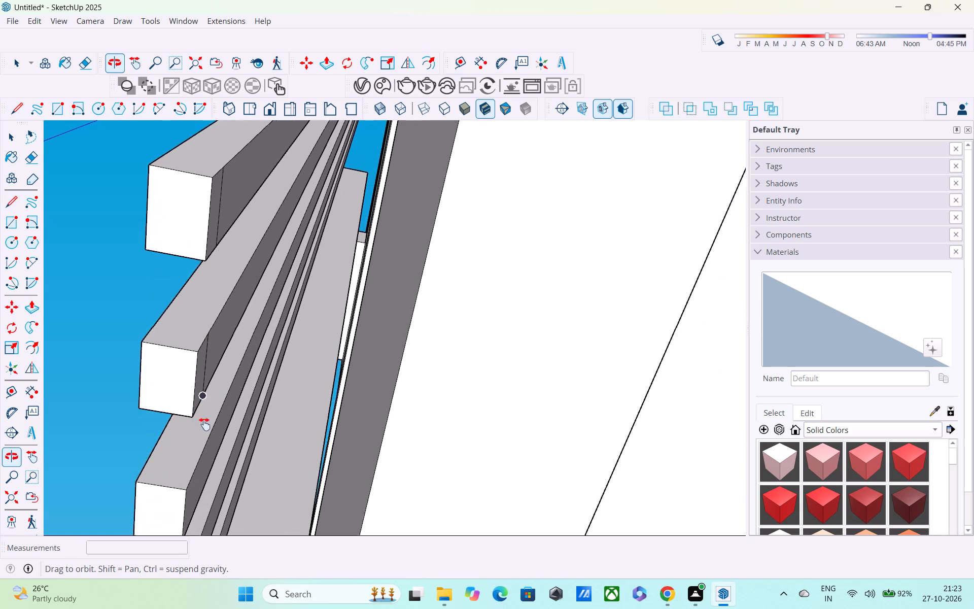
{"action": "middle_click_drag", "start_coordinate": [204, 424], "coordinate": [210, 354], "text": "shift"}
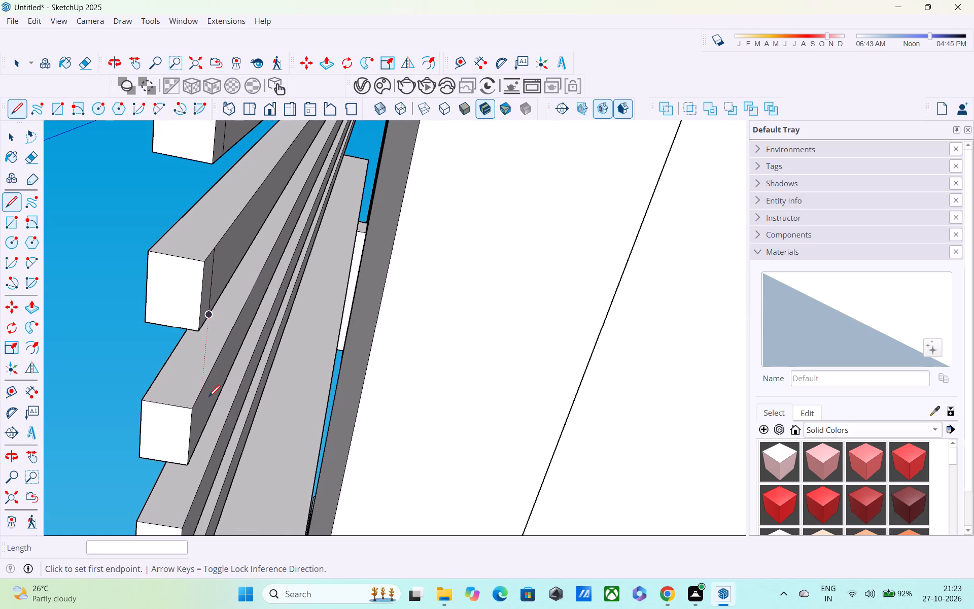
{"action": "left_click", "coordinate": [202, 394]}
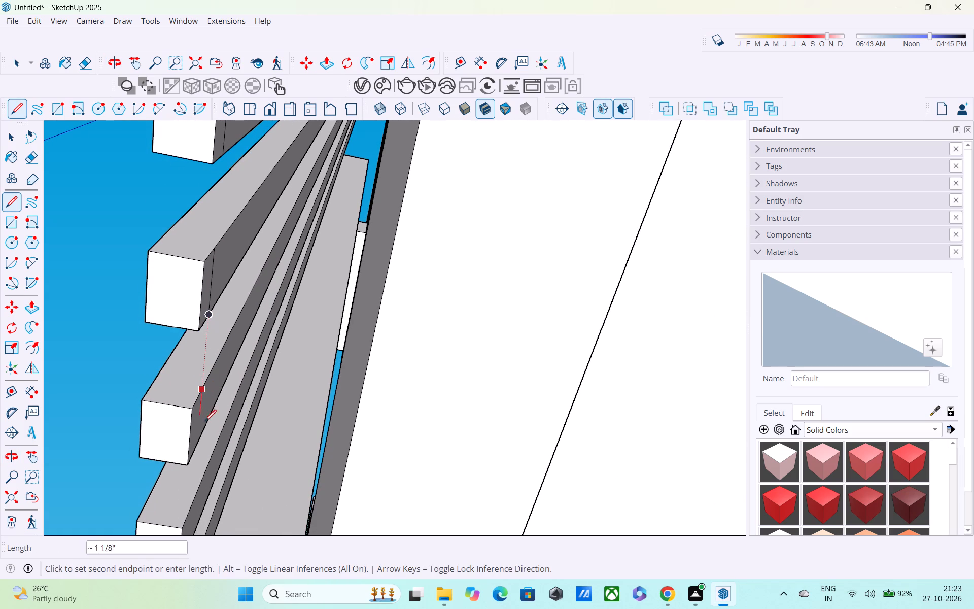
{"action": "left_click", "coordinate": [202, 446]}
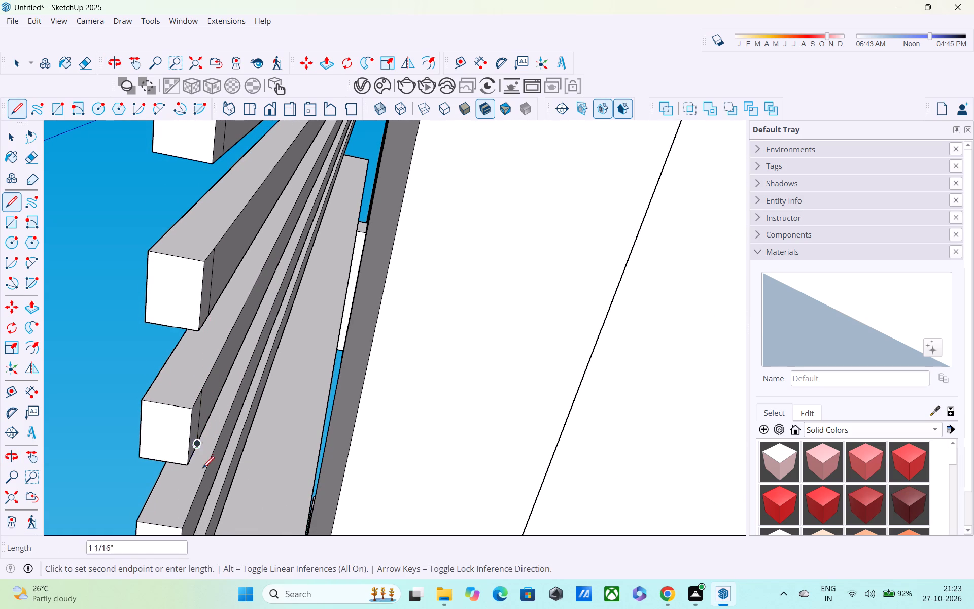
Continue the line from the fourth post to the fifth post's edge and about 2 7/16" across the fifth post's side face.
{"action": "middle_click_drag", "start_coordinate": [203, 471], "coordinate": [200, 366]}
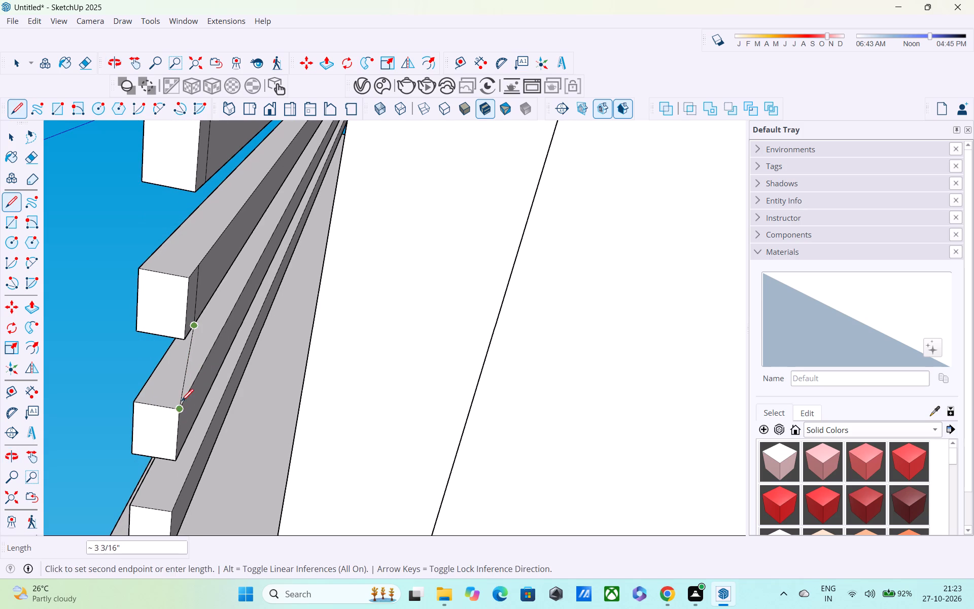
{"action": "left_click", "coordinate": [187, 396]}
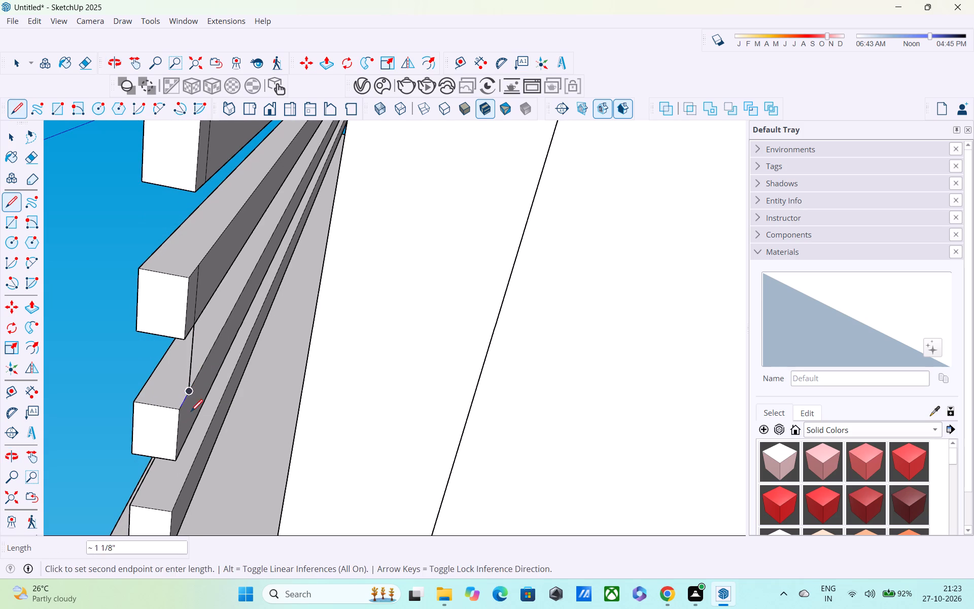
{"action": "left_click", "coordinate": [188, 445]}
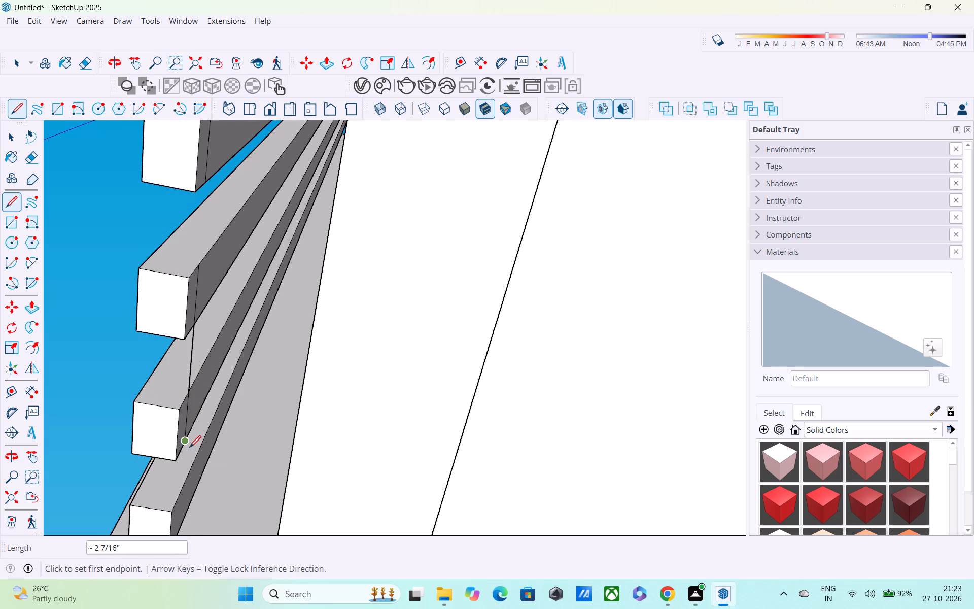
Draw a line of about 2 7/16" across the last slender post's side face, aligned with the fifth post's line.
{"action": "middle_click_drag", "start_coordinate": [190, 432], "coordinate": [189, 331], "text": "shift"}
{"action": "scroll", "coordinate": [189, 333], "scroll_direction": "up", "scroll_amount": 1}
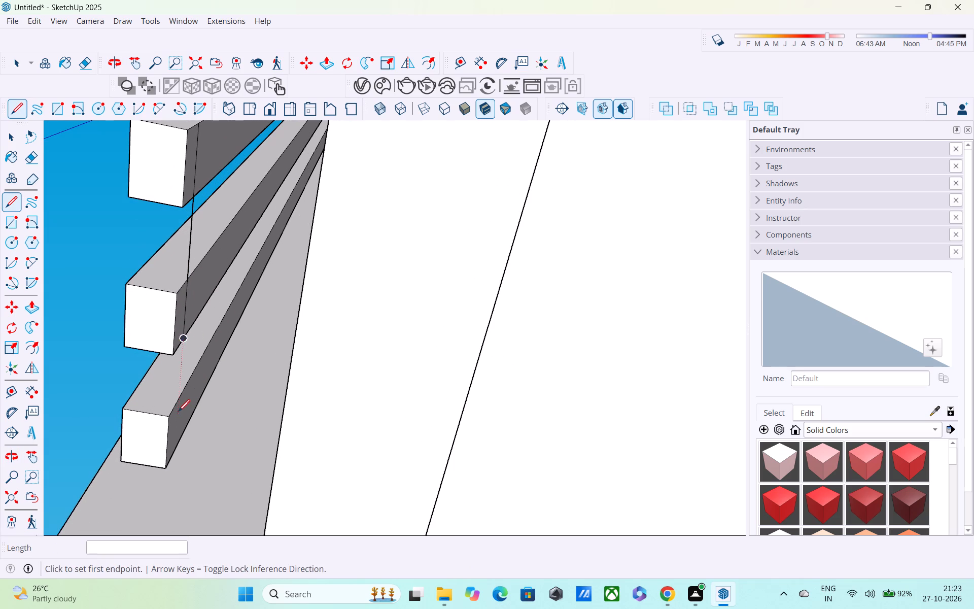
{"action": "left_click", "coordinate": [177, 404]}
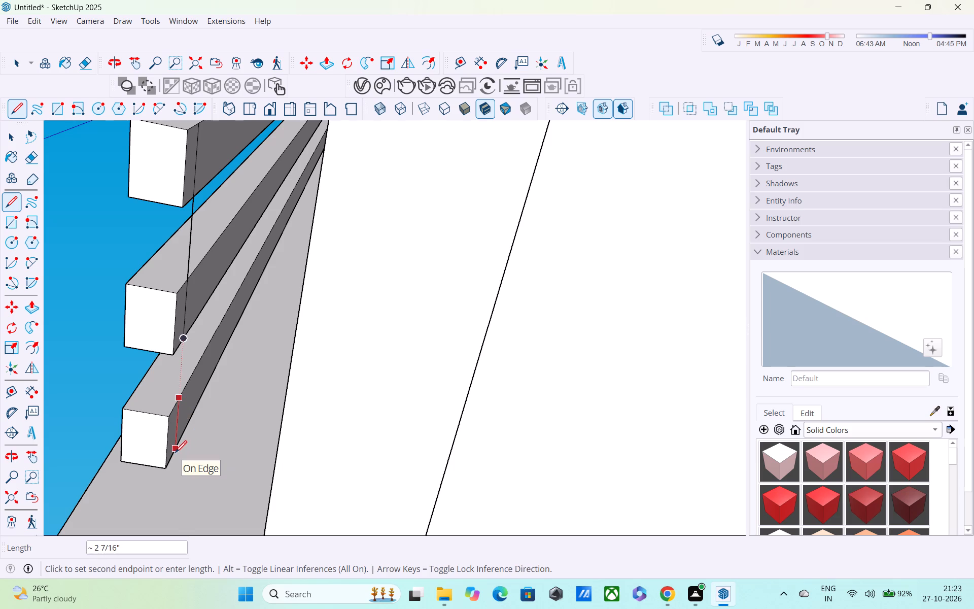
{"action": "left_click", "coordinate": [175, 454]}
Push/Pull the marked lower section of the last slender post's side face outward about 4 3/4".
{"action": "key", "text": "p"}
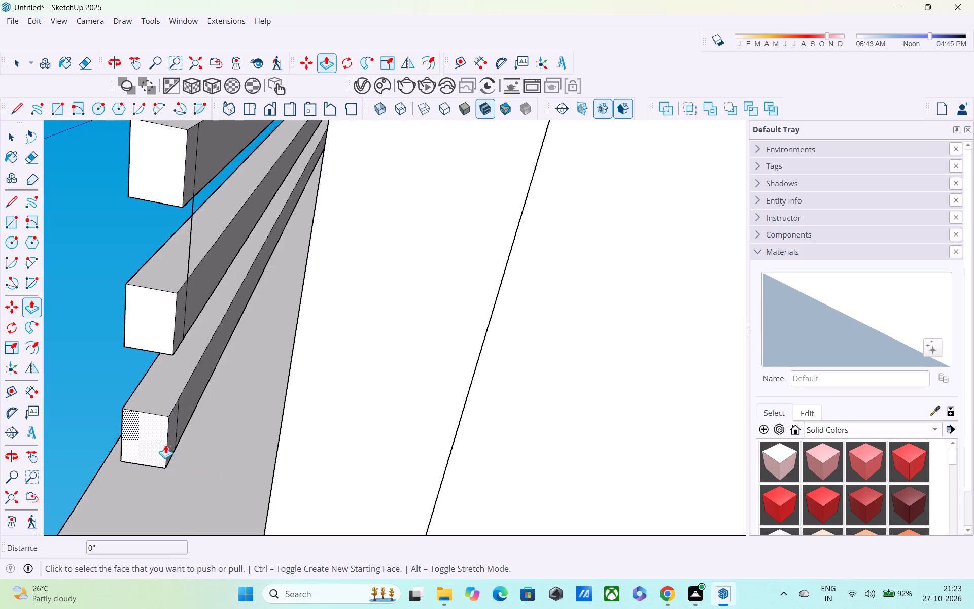
{"action": "left_click", "coordinate": [172, 435]}
{"action": "middle_click_drag", "start_coordinate": [188, 446], "coordinate": [259, 521]}
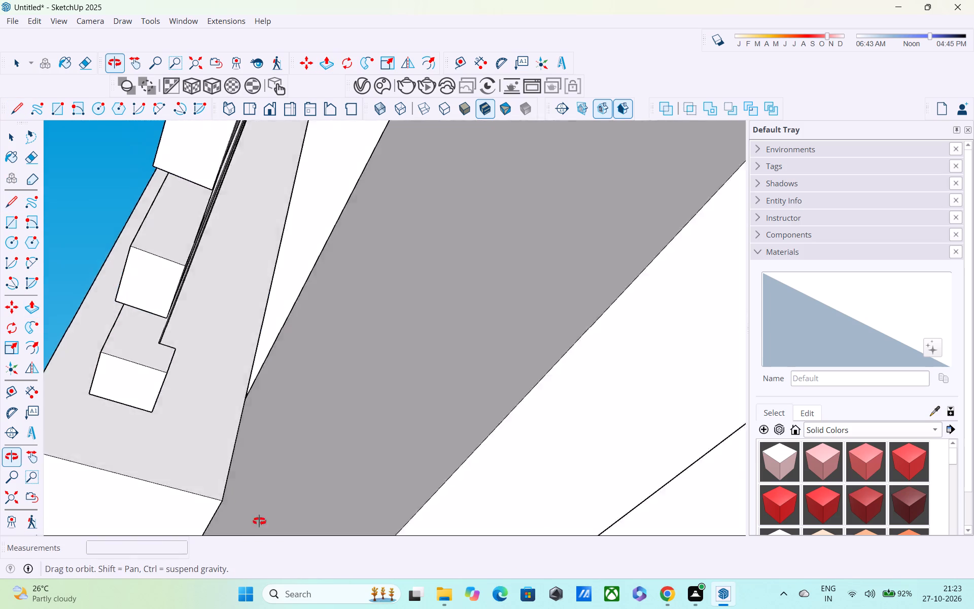
{"action": "middle_click_drag", "start_coordinate": [259, 521], "coordinate": [295, 580]}
{"action": "scroll", "coordinate": [295, 580], "scroll_direction": "down", "scroll_amount": 1}
{"action": "left_click", "coordinate": [274, 420]}
{"action": "scroll", "coordinate": [278, 429], "scroll_direction": "down", "scroll_amount": 4}
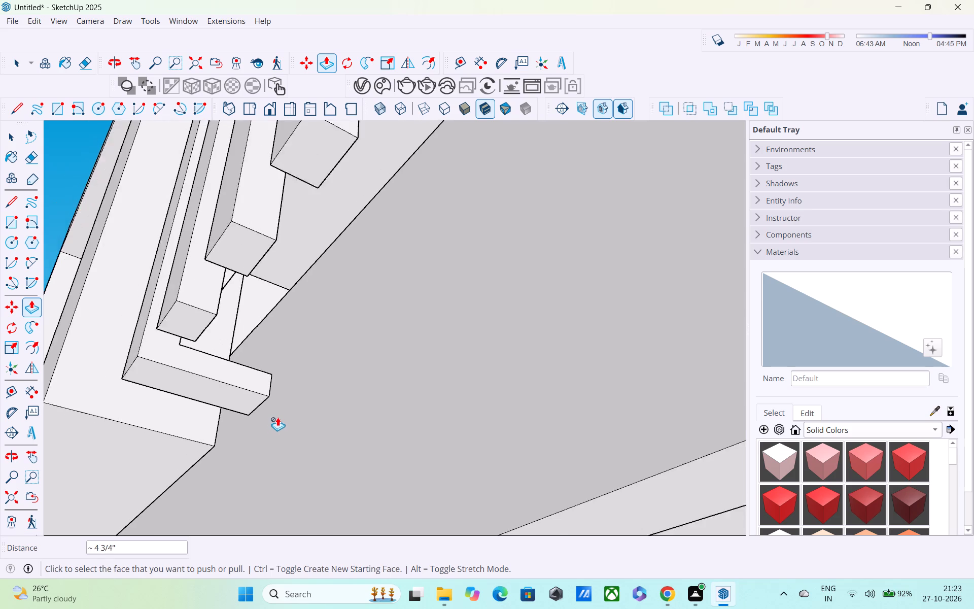
{"action": "middle_click_drag", "start_coordinate": [269, 399], "coordinate": [150, 284]}
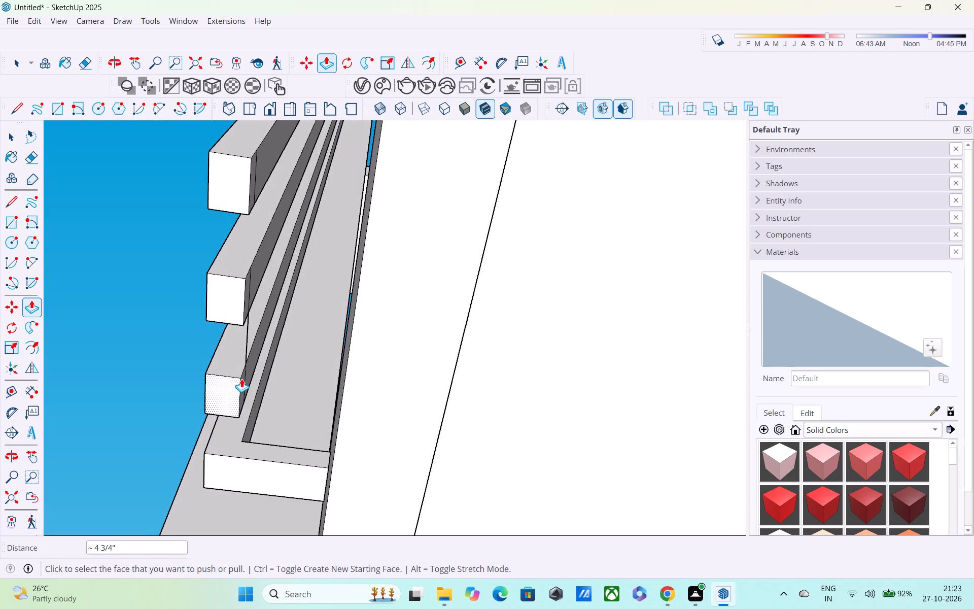
Push/Pull the marked lower section of the fifth slender post's side face outward about 4 3/4".
{"action": "middle_click_drag", "start_coordinate": [243, 378], "coordinate": [199, 329]}
{"action": "scroll", "coordinate": [239, 397], "scroll_direction": "up", "scroll_amount": 3}
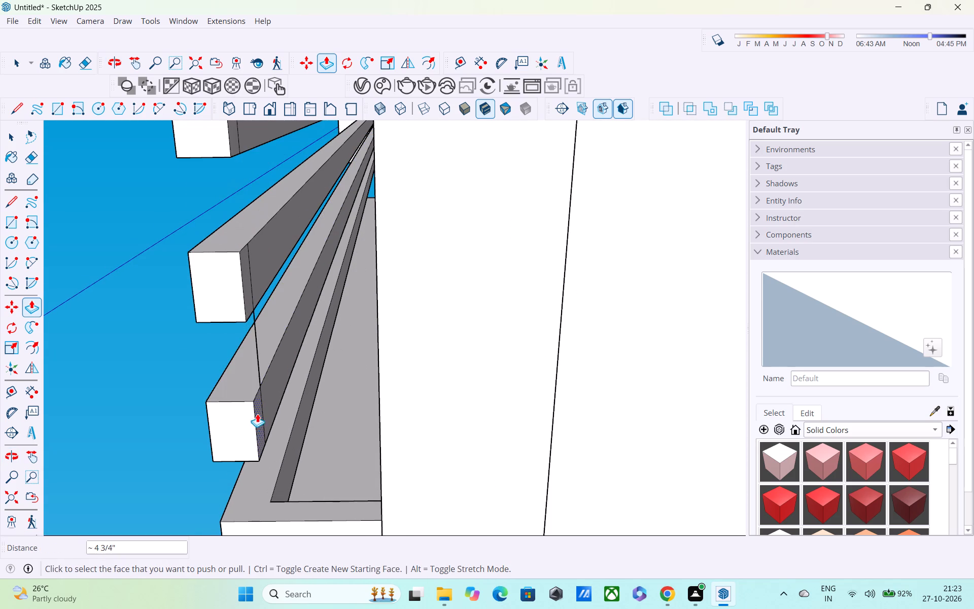
{"action": "left_click", "coordinate": [262, 422]}
{"action": "middle_click_drag", "start_coordinate": [332, 464], "coordinate": [420, 564]}
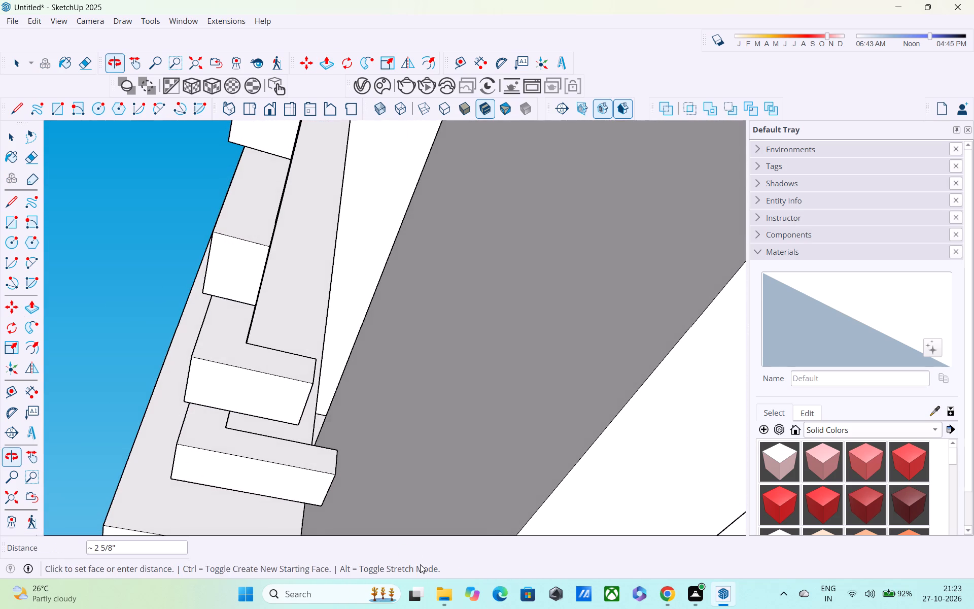
{"action": "left_click", "coordinate": [394, 434]}
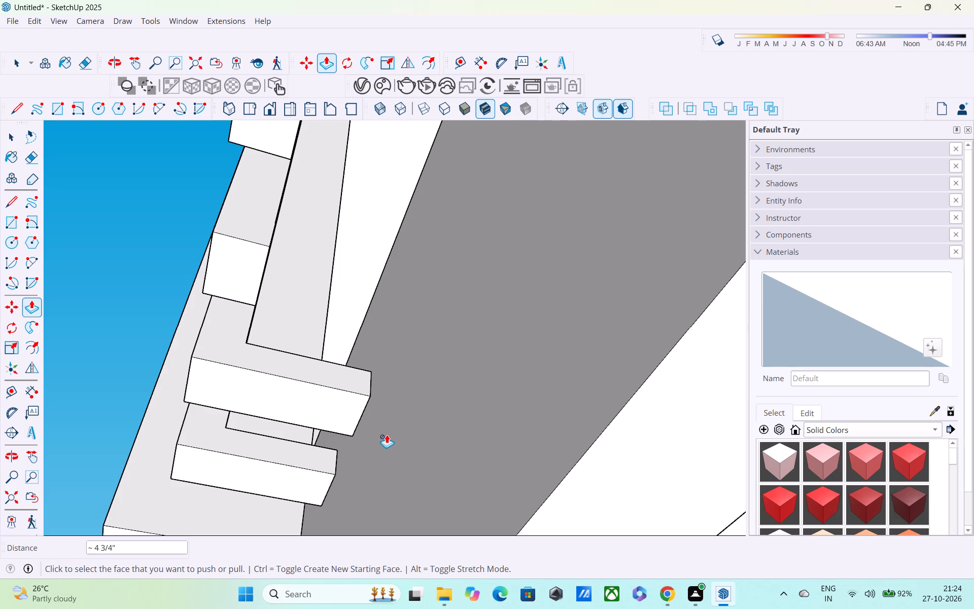
Push/Pull the marked lower section of the fourth slender post's side face outward about 4 3/4".
{"action": "scroll", "coordinate": [385, 441], "scroll_direction": "down", "scroll_amount": 2}
{"action": "middle_click_drag", "start_coordinate": [355, 394], "coordinate": [257, 355]}
{"action": "scroll", "coordinate": [261, 337], "scroll_direction": "up", "scroll_amount": 2}
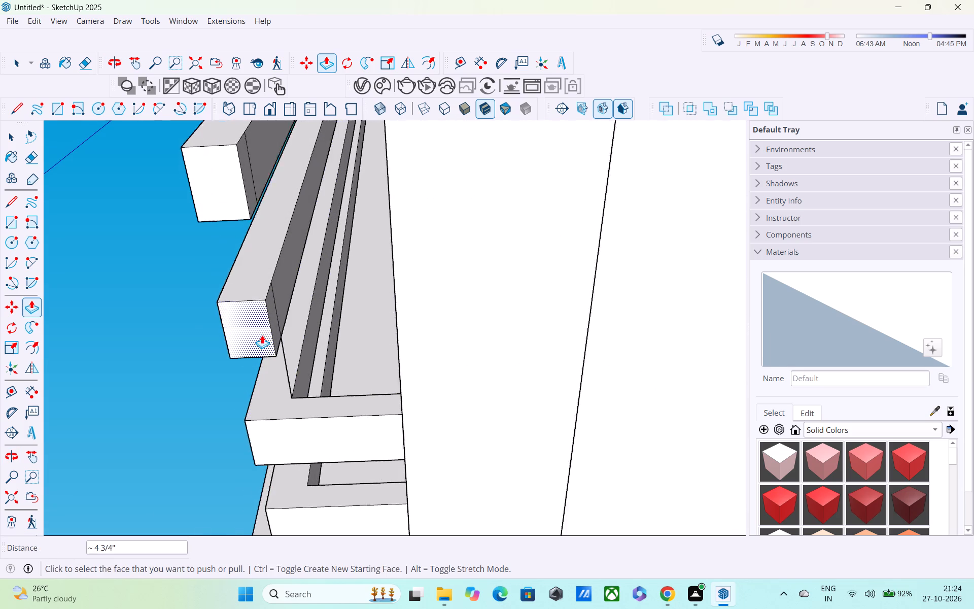
{"action": "scroll", "coordinate": [262, 335], "scroll_direction": "up", "scroll_amount": 3}
{"action": "left_click", "coordinate": [281, 307]}
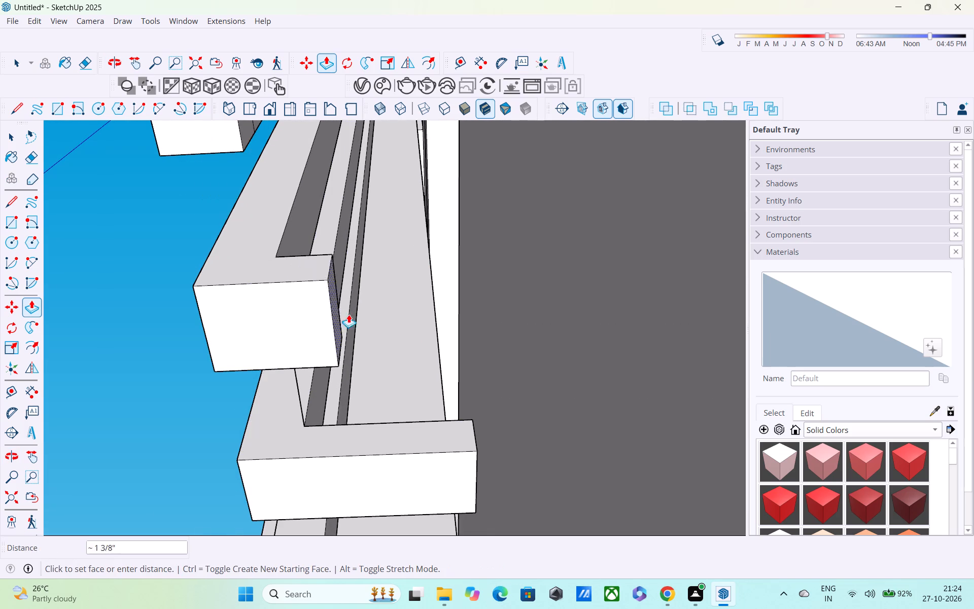
{"action": "left_click", "coordinate": [511, 314]}
Push/Pull the marked lower section of the third slender post's side face outward about 4 3/4".
{"action": "scroll", "coordinate": [363, 274], "scroll_direction": "down", "scroll_amount": 3}
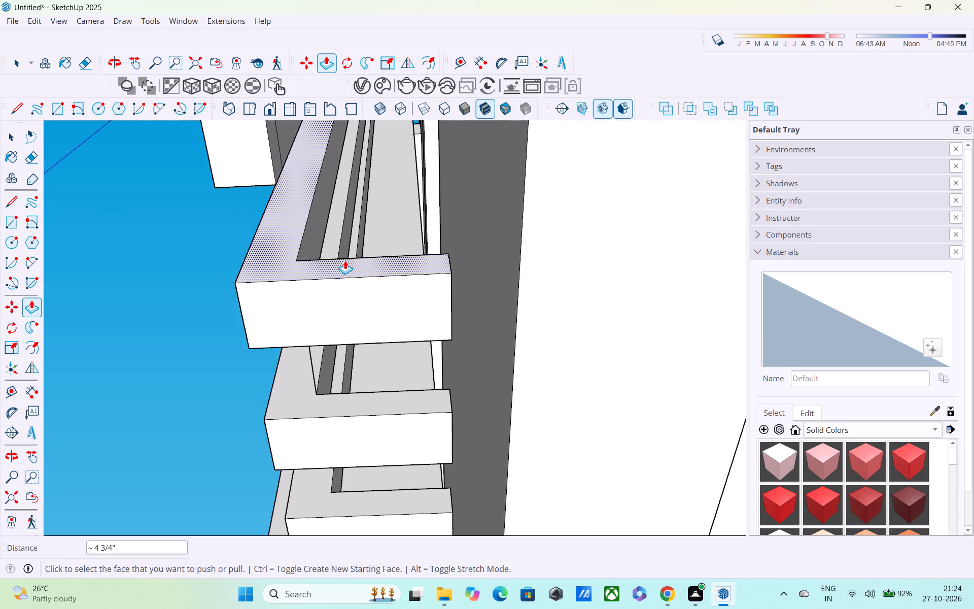
{"action": "scroll", "coordinate": [345, 260], "scroll_direction": "down", "scroll_amount": 2}
{"action": "middle_click_drag", "start_coordinate": [342, 257], "coordinate": [358, 287], "text": "shift"}
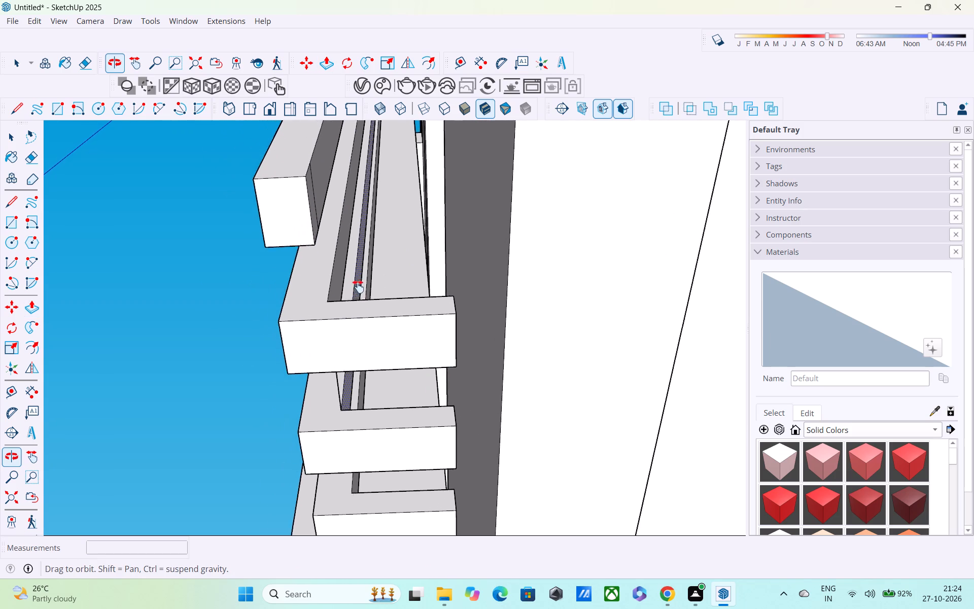
{"action": "middle_click_drag", "start_coordinate": [358, 287], "coordinate": [368, 313], "text": "shift"}
{"action": "middle_click_drag", "start_coordinate": [354, 292], "coordinate": [309, 269]}
{"action": "scroll", "coordinate": [307, 265], "scroll_direction": "up", "scroll_amount": 5}
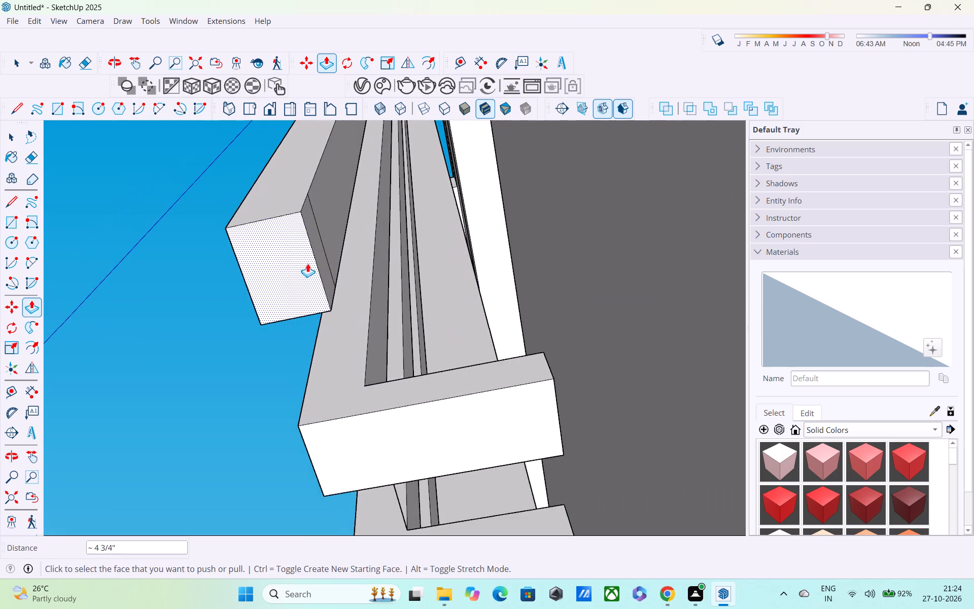
{"action": "left_click", "coordinate": [318, 247]}
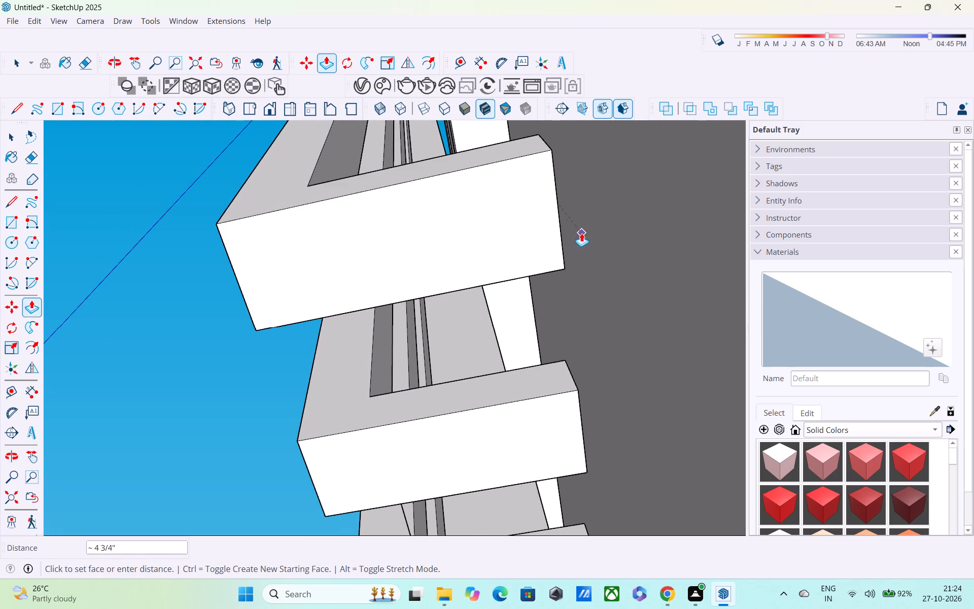
{"action": "left_click", "coordinate": [585, 231]}
Push/Pull the marked lower section of the second slender post's side face outward about 4 3/4".
{"action": "scroll", "coordinate": [445, 238], "scroll_direction": "down", "scroll_amount": 1}
{"action": "middle_click_drag", "start_coordinate": [450, 249], "coordinate": [580, 469], "text": "shift"}
{"action": "scroll", "coordinate": [580, 469], "scroll_direction": "down", "scroll_amount": 1}
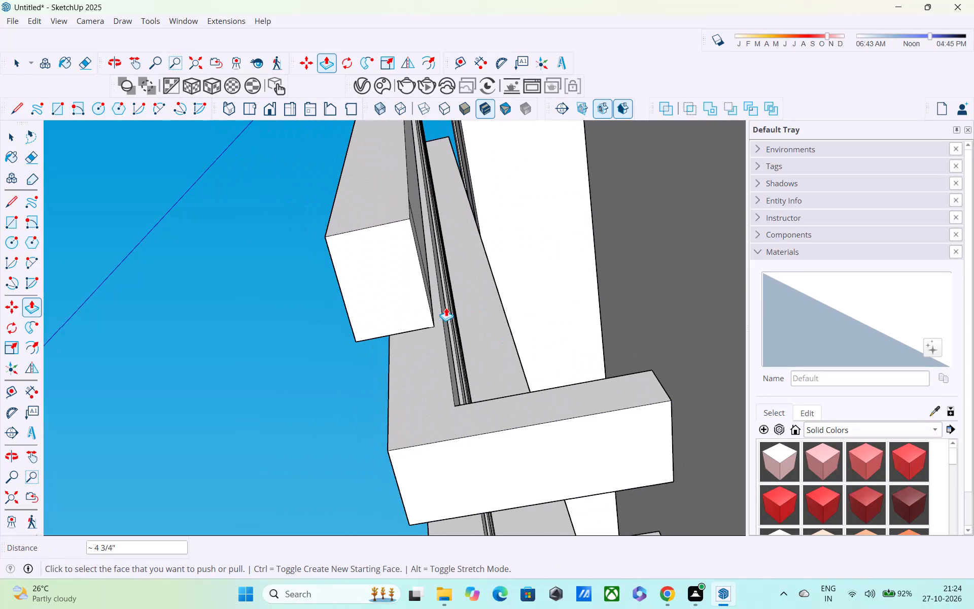
{"action": "middle_click_drag", "start_coordinate": [411, 295], "coordinate": [266, 321]}
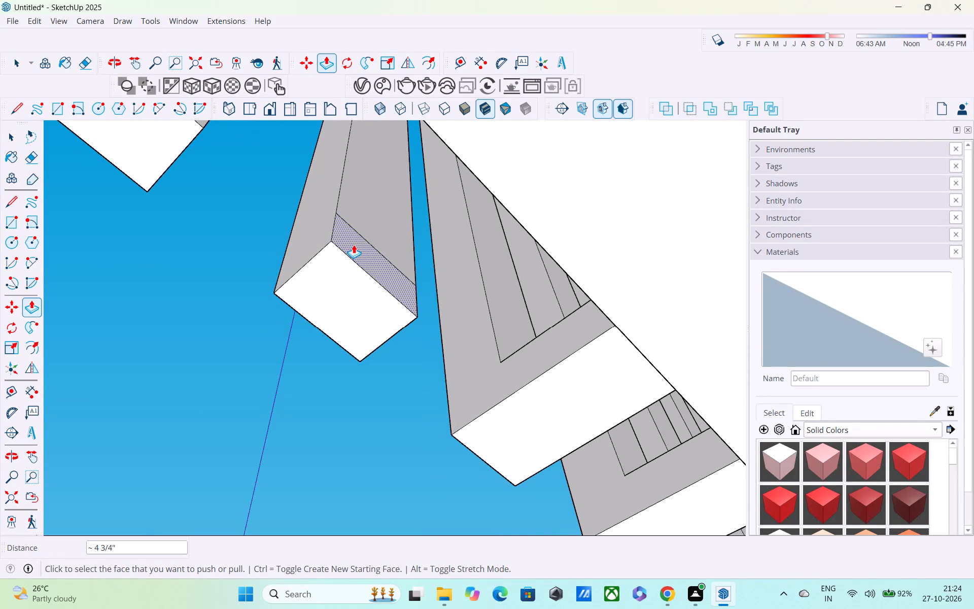
{"action": "left_click", "coordinate": [354, 245]}
{"action": "middle_click_drag", "start_coordinate": [549, 242], "coordinate": [677, 324]}
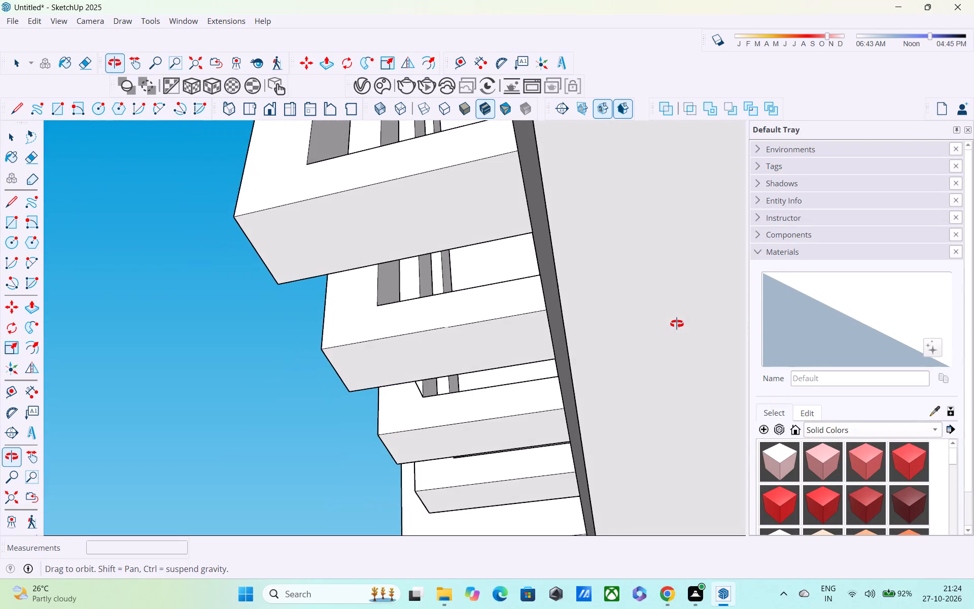
{"action": "middle_click_drag", "start_coordinate": [677, 324], "coordinate": [716, 453]}
{"action": "scroll", "coordinate": [571, 261], "scroll_direction": "down", "scroll_amount": 3}
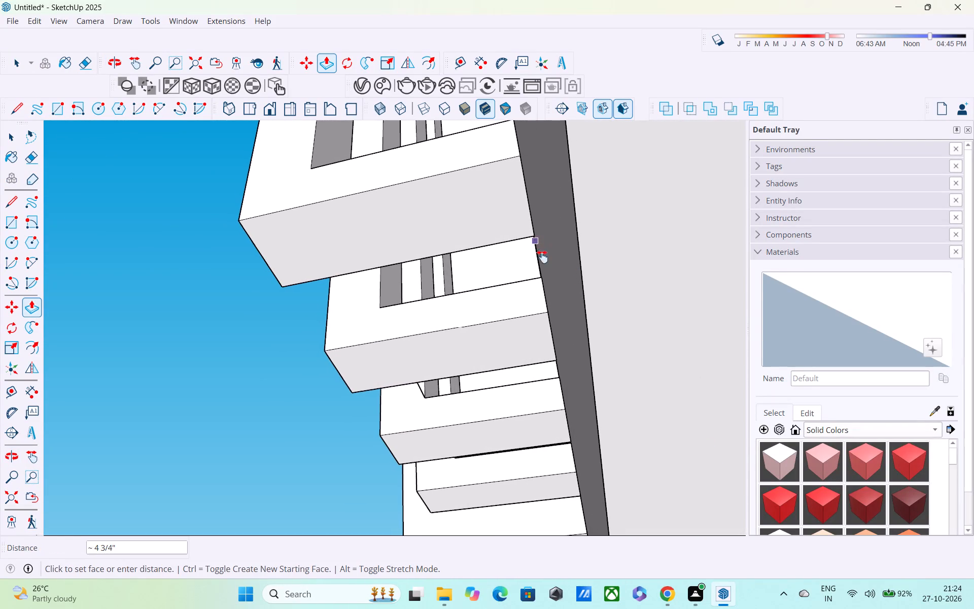
{"action": "middle_click_drag", "start_coordinate": [540, 252], "coordinate": [587, 537], "text": "shift"}
{"action": "middle_click_drag", "start_coordinate": [530, 368], "coordinate": [581, 429], "text": "shift"}
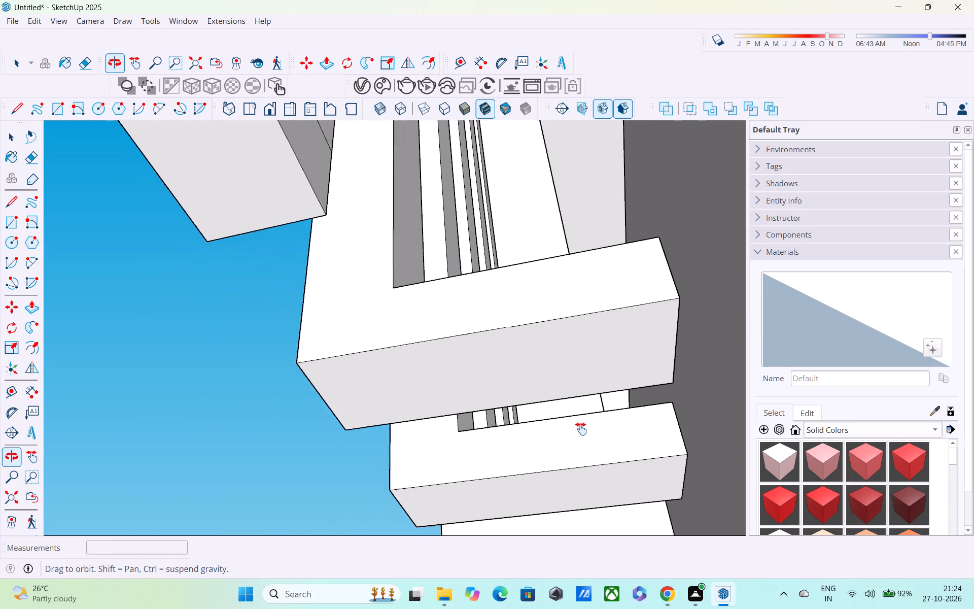
{"action": "middle_click_drag", "start_coordinate": [581, 429], "coordinate": [579, 425], "text": "shift"}
{"action": "left_click", "coordinate": [713, 238]}
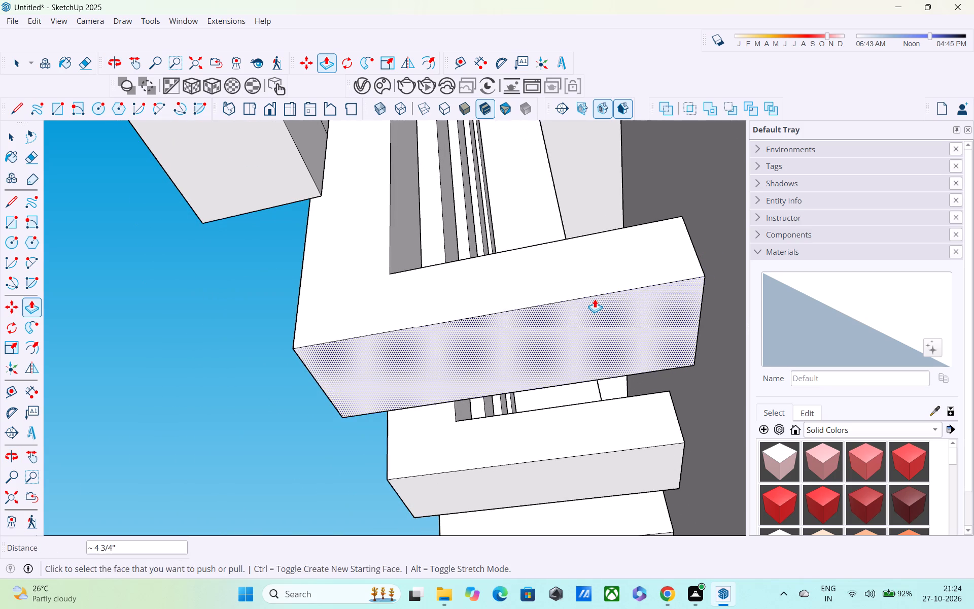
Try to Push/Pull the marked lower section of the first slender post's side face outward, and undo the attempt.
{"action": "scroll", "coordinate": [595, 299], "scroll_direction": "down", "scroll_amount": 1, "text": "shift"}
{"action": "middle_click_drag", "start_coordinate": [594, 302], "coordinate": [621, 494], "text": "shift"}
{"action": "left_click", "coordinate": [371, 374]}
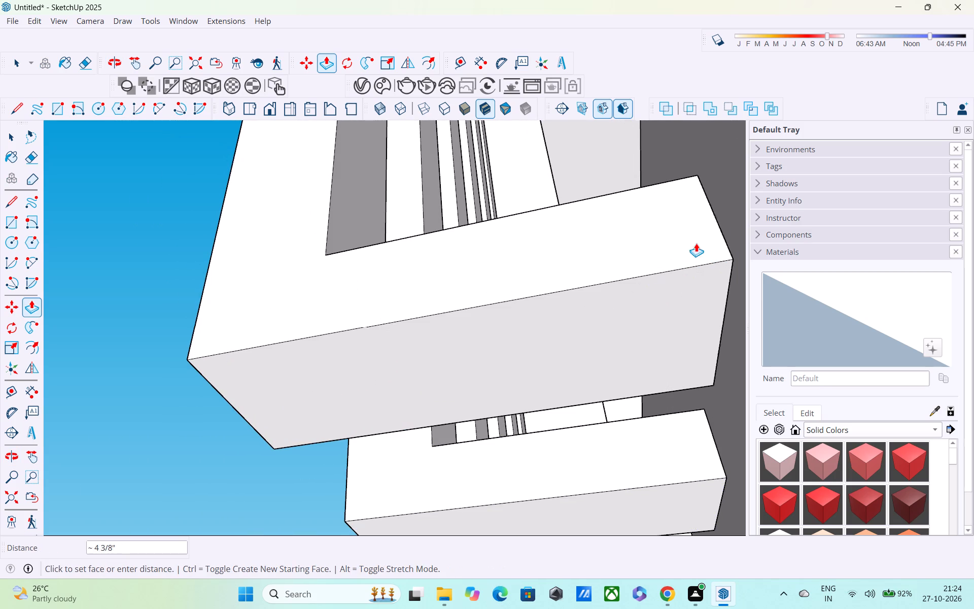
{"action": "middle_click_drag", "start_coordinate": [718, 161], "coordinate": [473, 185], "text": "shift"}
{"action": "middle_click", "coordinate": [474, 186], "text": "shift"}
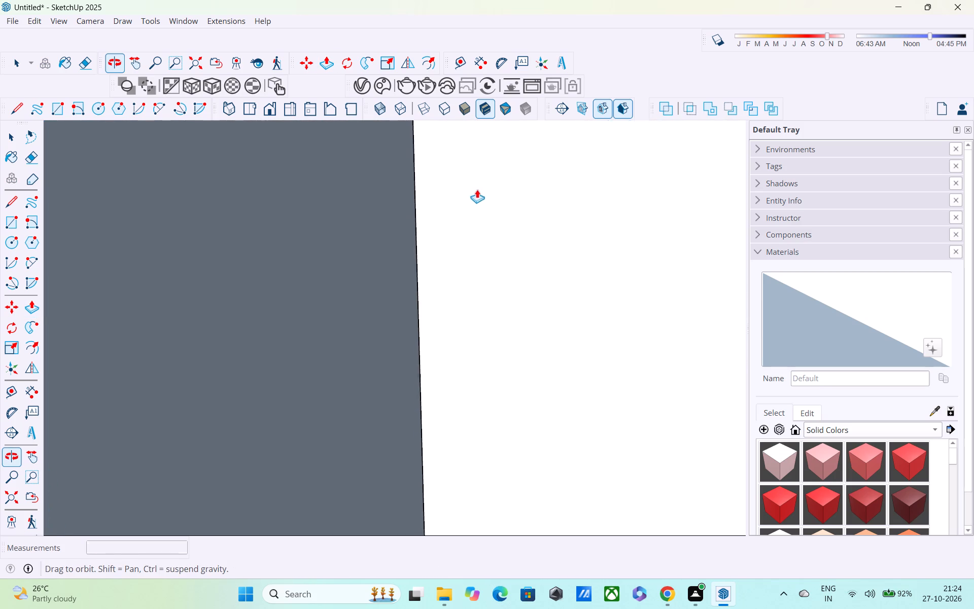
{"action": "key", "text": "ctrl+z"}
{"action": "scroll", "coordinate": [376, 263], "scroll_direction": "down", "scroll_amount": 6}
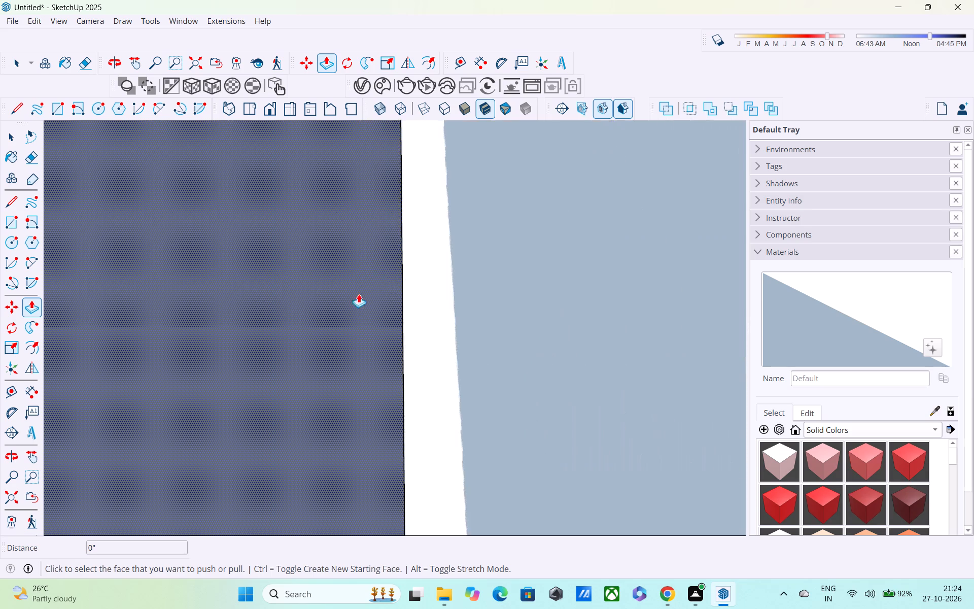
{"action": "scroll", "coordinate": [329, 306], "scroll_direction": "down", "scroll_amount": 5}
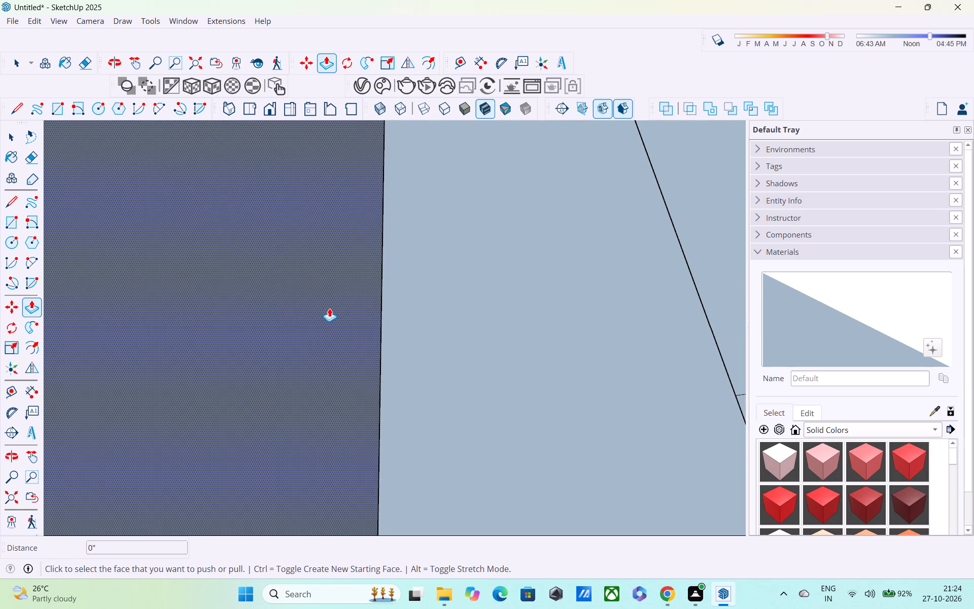
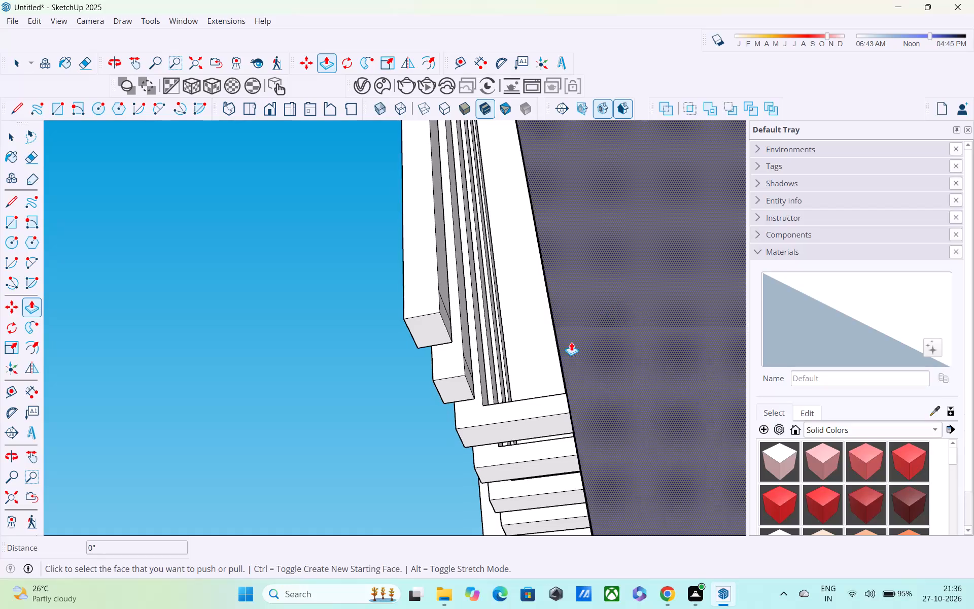
Push/Pull the inner face at the lower end of the second slat about 4 3/4" toward the wall panel, forming a foot.
{"action": "middle_click_drag", "start_coordinate": [571, 343], "coordinate": [575, 364]}
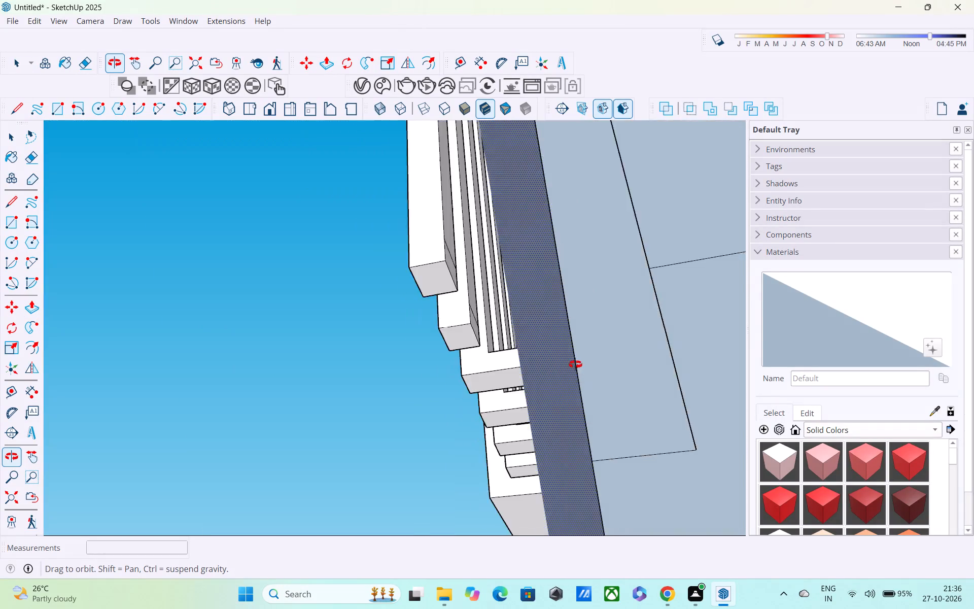
{"action": "middle_click_drag", "start_coordinate": [575, 364], "coordinate": [595, 358]}
{"action": "middle_click_drag", "start_coordinate": [436, 370], "coordinate": [456, 364]}
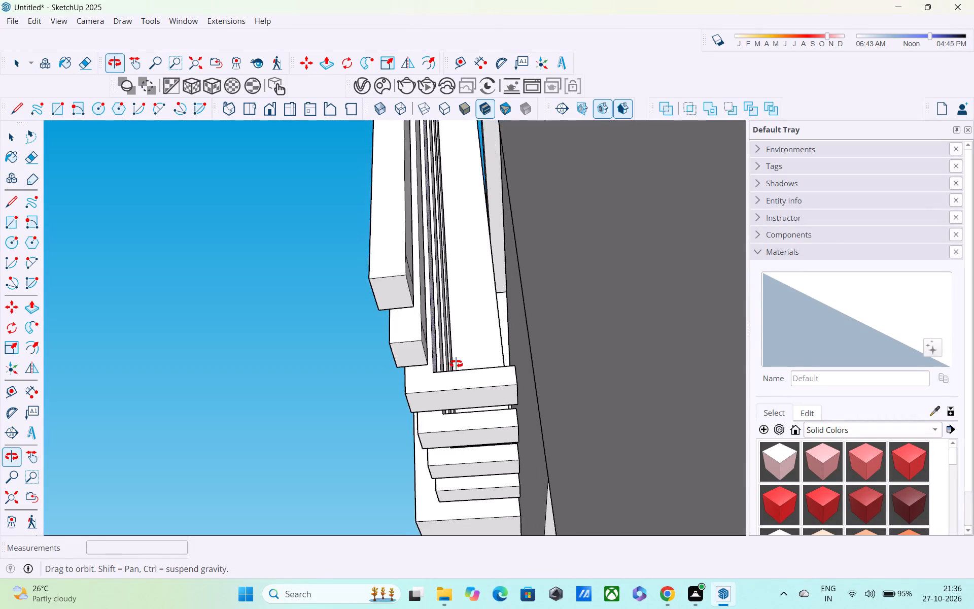
{"action": "middle_click_drag", "start_coordinate": [456, 364], "coordinate": [457, 363]}
{"action": "scroll", "coordinate": [446, 354], "scroll_direction": "up", "scroll_amount": 3}
{"action": "middle_click_drag", "start_coordinate": [418, 339], "coordinate": [407, 334]}
{"action": "scroll", "coordinate": [407, 334], "scroll_direction": "up", "scroll_amount": 2}
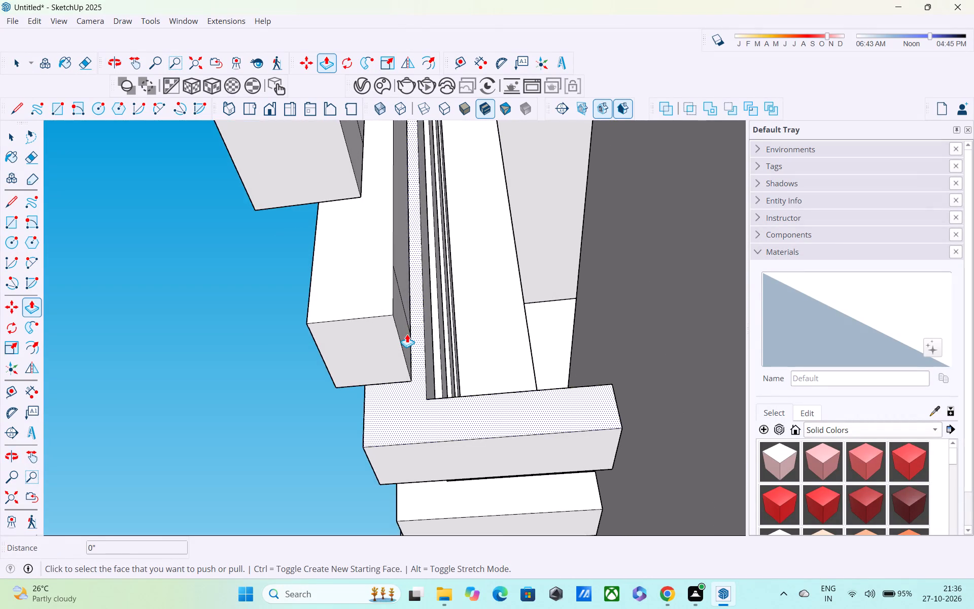
{"action": "scroll", "coordinate": [407, 334], "scroll_direction": "up", "scroll_amount": 4}
{"action": "left_click", "coordinate": [405, 333]}
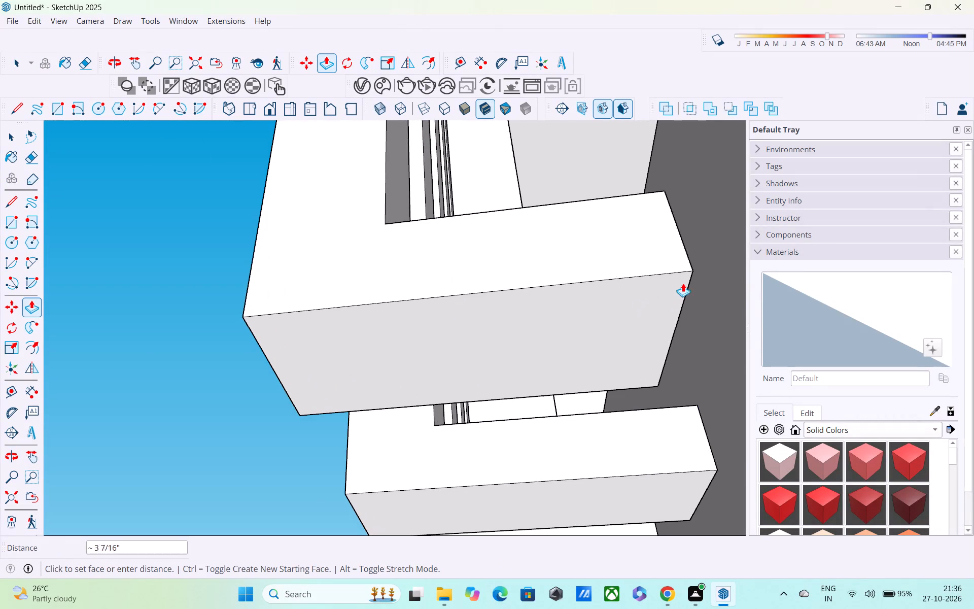
{"action": "left_click", "coordinate": [712, 150]}
Push/Pull the inner face at the lower end of the outermost slat about 4 3/4" toward the wall panel, matching the neighbouring feet.
{"action": "scroll", "coordinate": [689, 273], "scroll_direction": "down", "scroll_amount": 4}
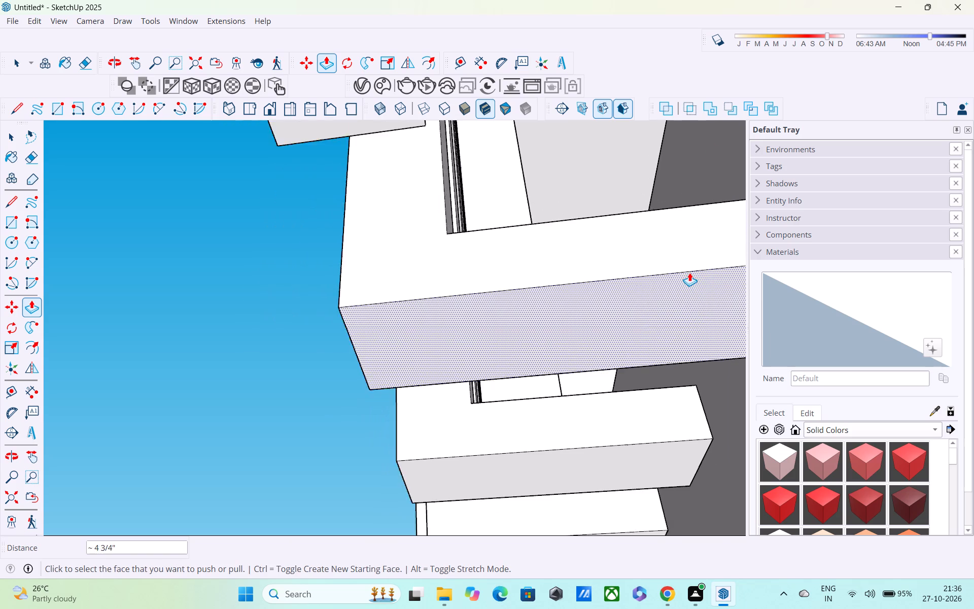
{"action": "scroll", "coordinate": [689, 273], "scroll_direction": "down", "scroll_amount": 1}
{"action": "scroll", "coordinate": [637, 279], "scroll_direction": "down", "scroll_amount": 1}
{"action": "middle_click_drag", "start_coordinate": [617, 275], "coordinate": [589, 337]}
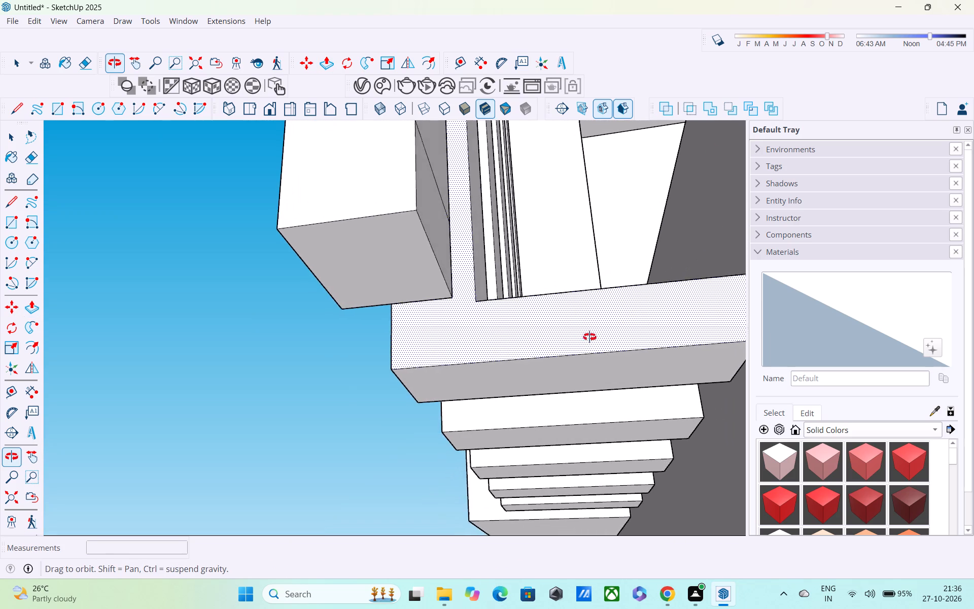
{"action": "middle_click_drag", "start_coordinate": [589, 337], "coordinate": [589, 336]}
{"action": "left_click", "coordinate": [422, 233]}
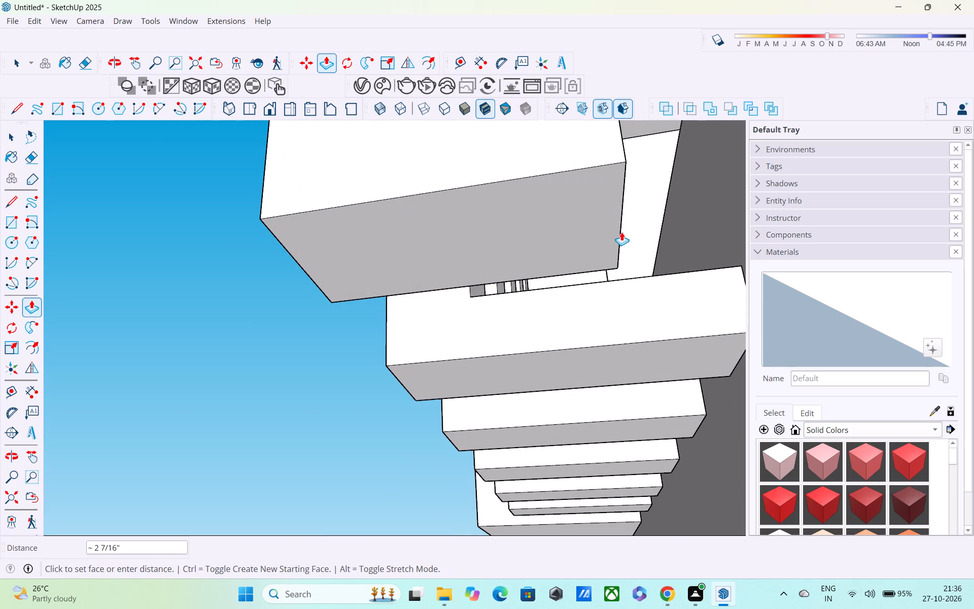
{"action": "middle_click_drag", "start_coordinate": [621, 232], "coordinate": [526, 298]}
{"action": "middle_click_drag", "start_coordinate": [615, 277], "coordinate": [570, 321], "text": "shift"}
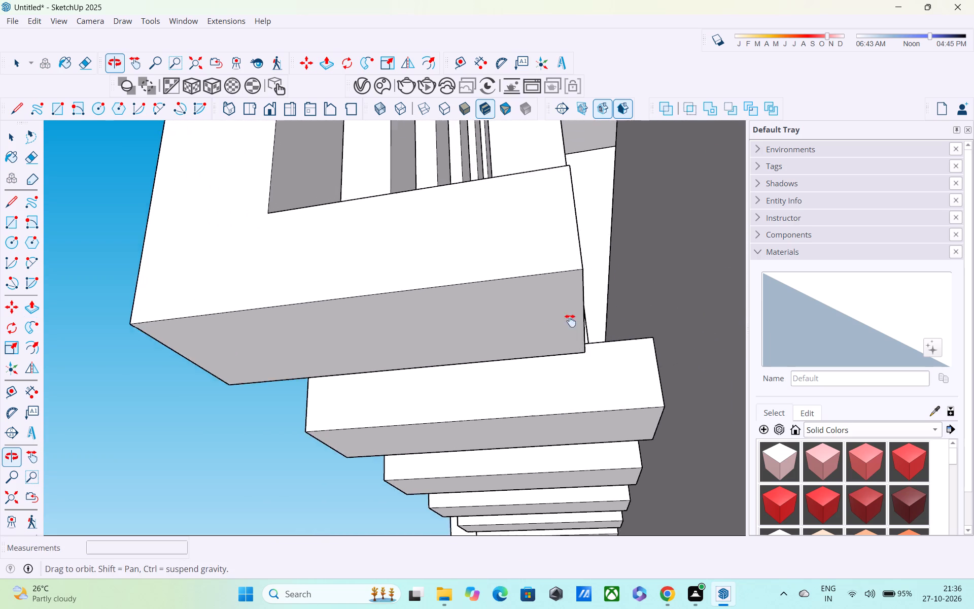
{"action": "middle_click_drag", "start_coordinate": [570, 321], "coordinate": [515, 337], "text": "shift"}
{"action": "left_click", "coordinate": [667, 291]}
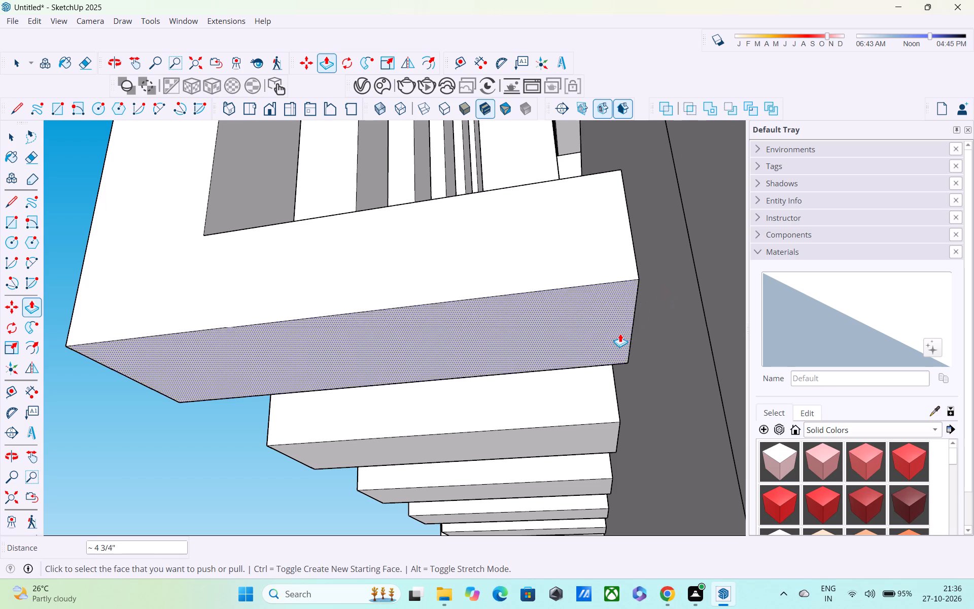
Draw a rectangle about 1 5/16" by 1 1/16" on the open niche's bottom ledge, against the side frame opposite the slats.
{"action": "scroll", "coordinate": [618, 336], "scroll_direction": "down", "scroll_amount": 5}
{"action": "scroll", "coordinate": [564, 327], "scroll_direction": "down", "scroll_amount": 5}
{"action": "middle_click_drag", "start_coordinate": [496, 361], "coordinate": [571, 354]}
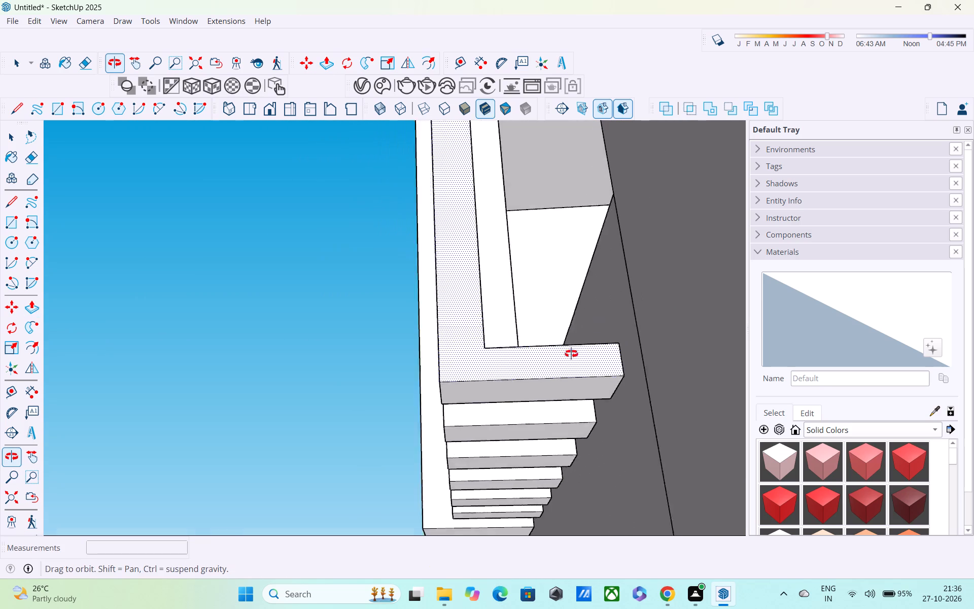
{"action": "middle_click_drag", "start_coordinate": [571, 354], "coordinate": [707, 381]}
{"action": "scroll", "coordinate": [663, 375], "scroll_direction": "down", "scroll_amount": 5}
{"action": "middle_click_drag", "start_coordinate": [622, 389], "coordinate": [697, 458]}
{"action": "scroll", "coordinate": [690, 457], "scroll_direction": "down", "scroll_amount": 6}
{"action": "scroll", "coordinate": [628, 441], "scroll_direction": "down", "scroll_amount": 4}
{"action": "middle_click_drag", "start_coordinate": [606, 450], "coordinate": [679, 462]}
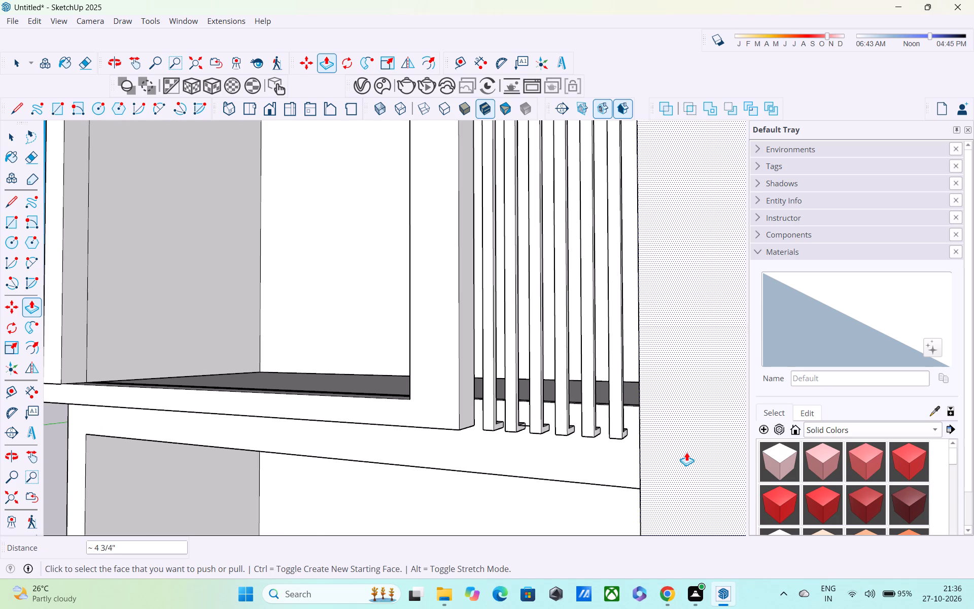
{"action": "scroll", "coordinate": [675, 441], "scroll_direction": "down", "scroll_amount": 4}
{"action": "scroll", "coordinate": [427, 402], "scroll_direction": "down", "scroll_amount": 3}
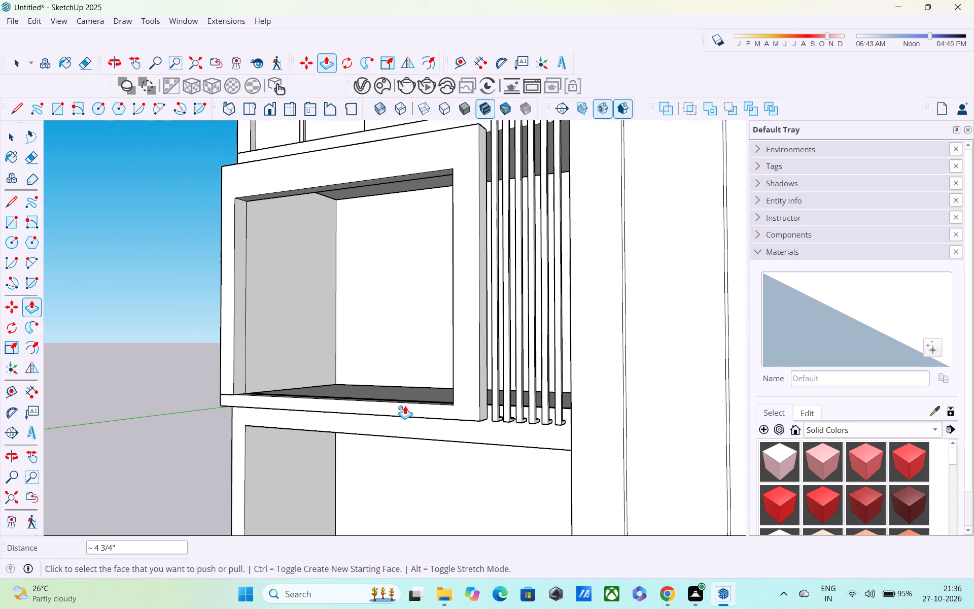
{"action": "scroll", "coordinate": [214, 403], "scroll_direction": "down", "scroll_amount": 2}
{"action": "middle_click_drag", "start_coordinate": [262, 405], "coordinate": [255, 464]}
{"action": "scroll", "coordinate": [209, 390], "scroll_direction": "up", "scroll_amount": 2}
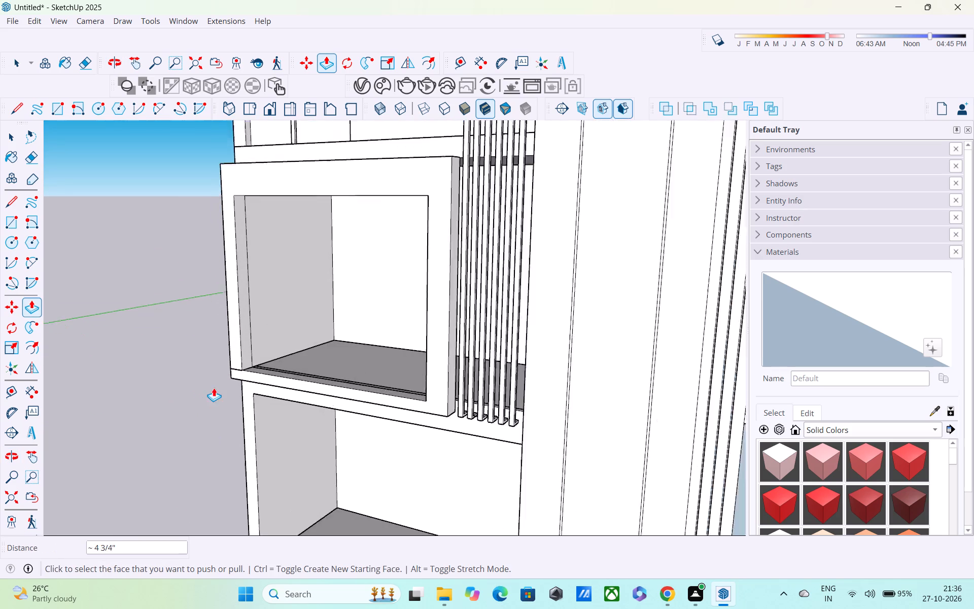
{"action": "scroll", "coordinate": [214, 388], "scroll_direction": "up", "scroll_amount": 2}
{"action": "scroll", "coordinate": [267, 369], "scroll_direction": "up", "scroll_amount": 4}
{"action": "scroll", "coordinate": [274, 361], "scroll_direction": "down", "scroll_amount": 2}
{"action": "middle_click_drag", "start_coordinate": [280, 364], "coordinate": [268, 428], "text": "shift"}
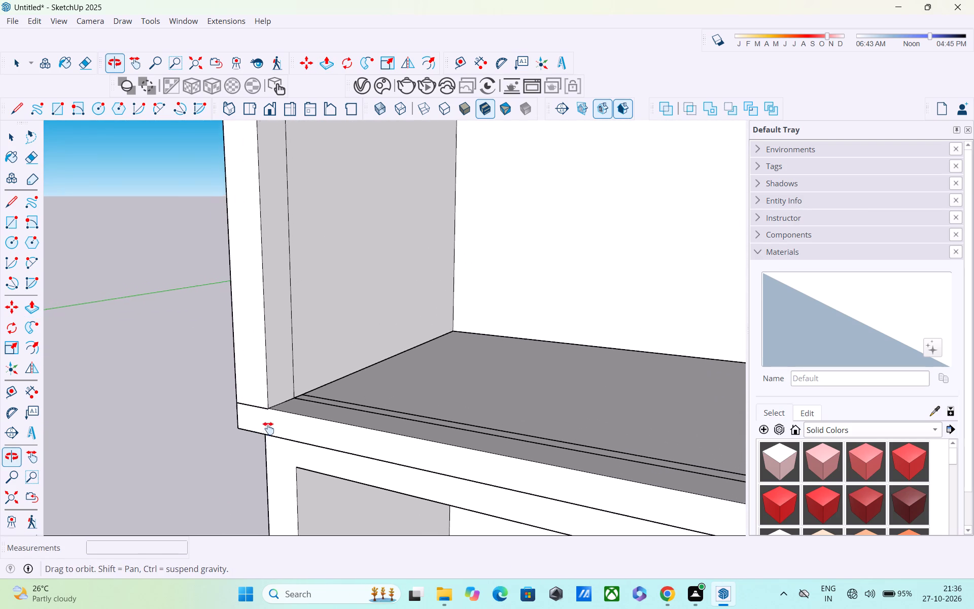
{"action": "middle_click_drag", "start_coordinate": [268, 428], "coordinate": [265, 428], "text": "shift"}
{"action": "scroll", "coordinate": [258, 415], "scroll_direction": "down", "scroll_amount": 5}
{"action": "middle_click_drag", "start_coordinate": [277, 411], "coordinate": [308, 446]}
{"action": "scroll", "coordinate": [261, 379], "scroll_direction": "up", "scroll_amount": 10}
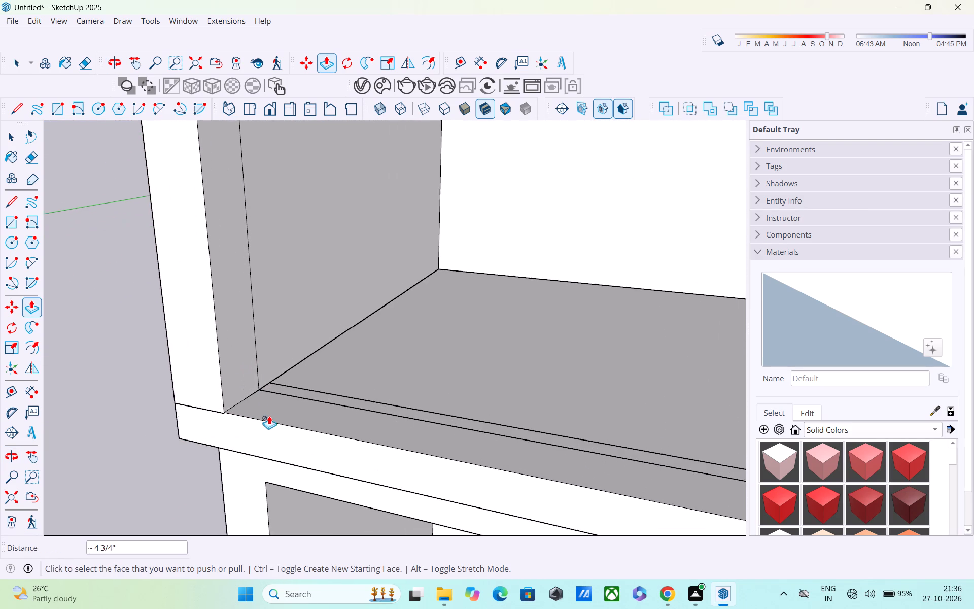
{"action": "scroll", "coordinate": [269, 416], "scroll_direction": "up", "scroll_amount": 7}
{"action": "key", "text": "space"}
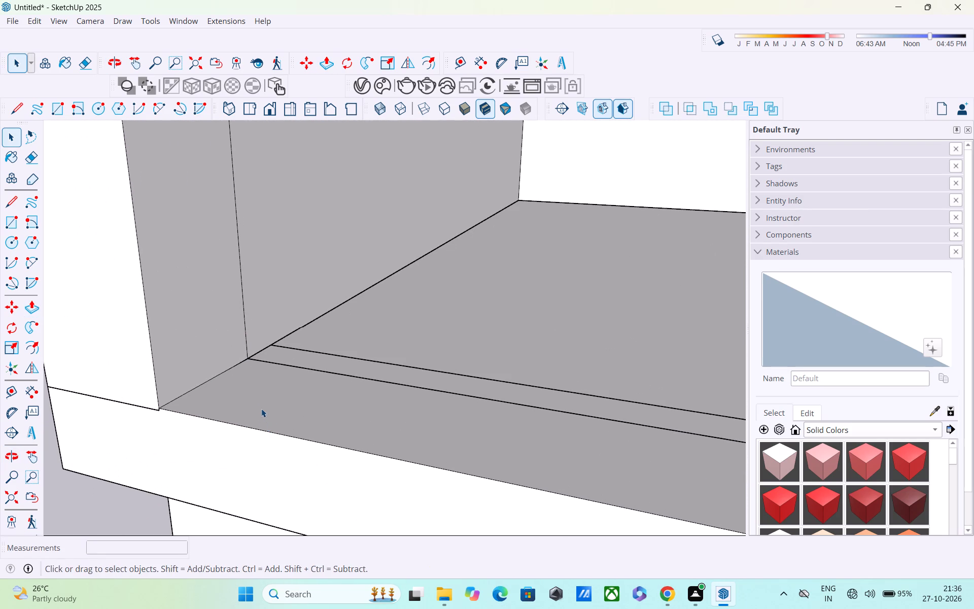
{"action": "key", "text": "r"}
{"action": "scroll", "coordinate": [233, 387], "scroll_direction": "up", "scroll_amount": 4}
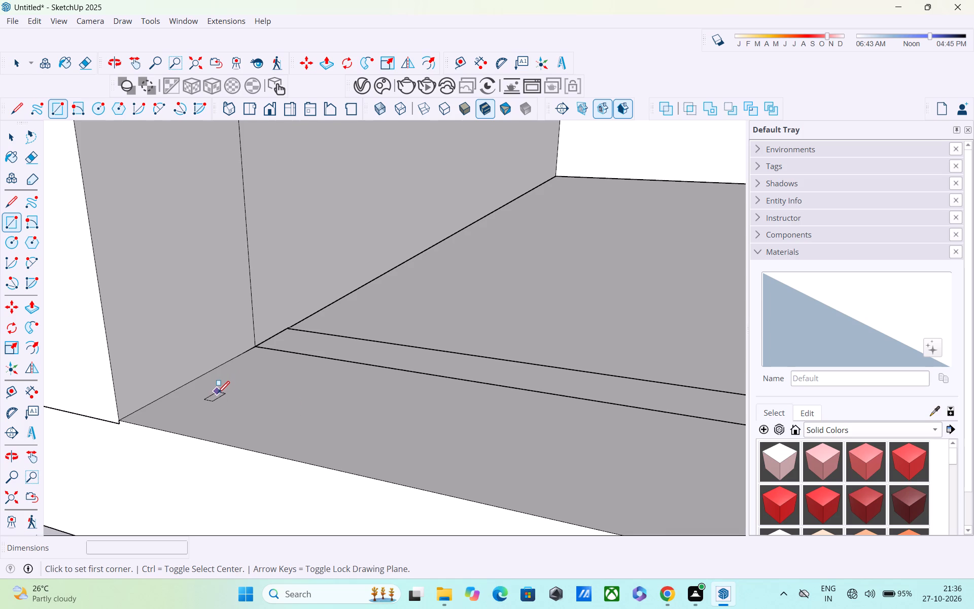
{"action": "scroll", "coordinate": [217, 405], "scroll_direction": "up", "scroll_amount": 4}
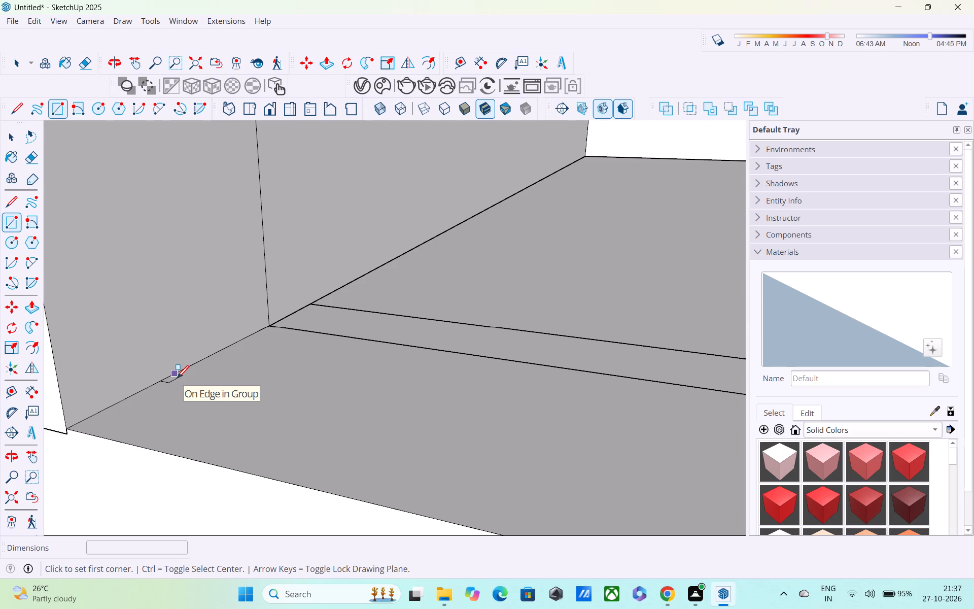
{"action": "left_click", "coordinate": [174, 376]}
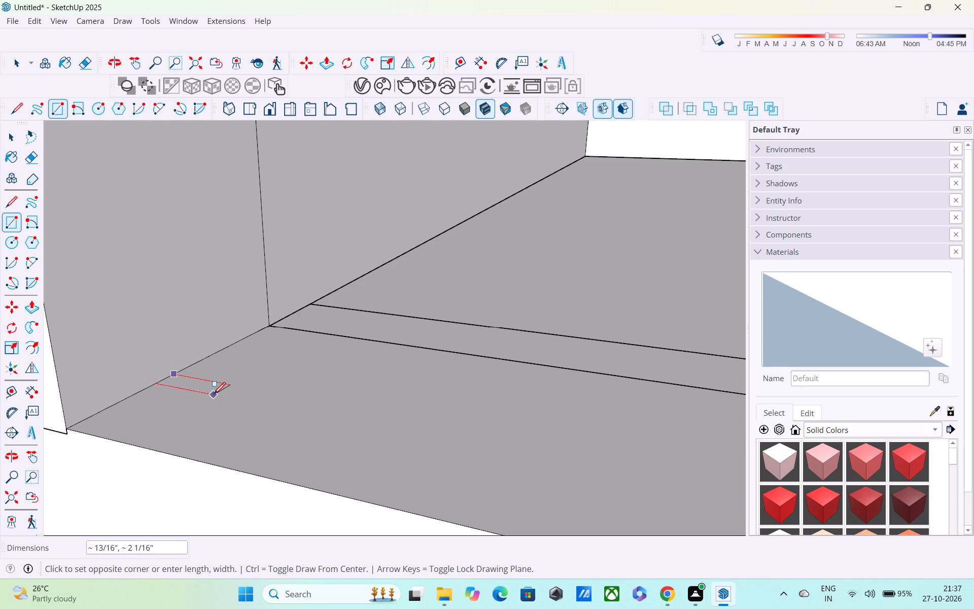
{"action": "left_click", "coordinate": [173, 397]}
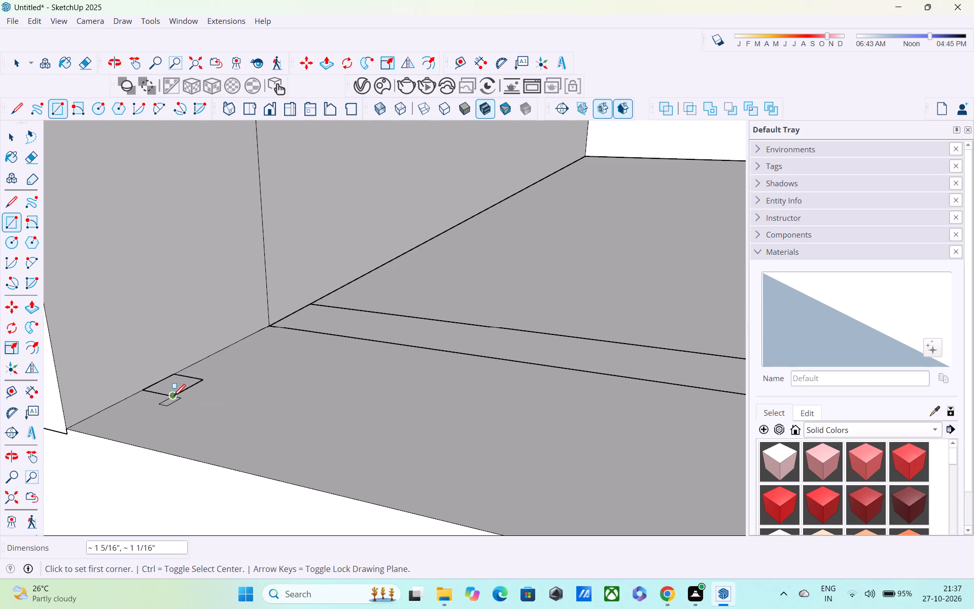
Push/Pull the small rectangle on the niche ledge upward 3' to form a thin vertical post.
{"action": "key", "text": "p"}
{"action": "left_click", "coordinate": [176, 385]}
{"action": "scroll", "coordinate": [163, 335], "scroll_direction": "down", "scroll_amount": 5}
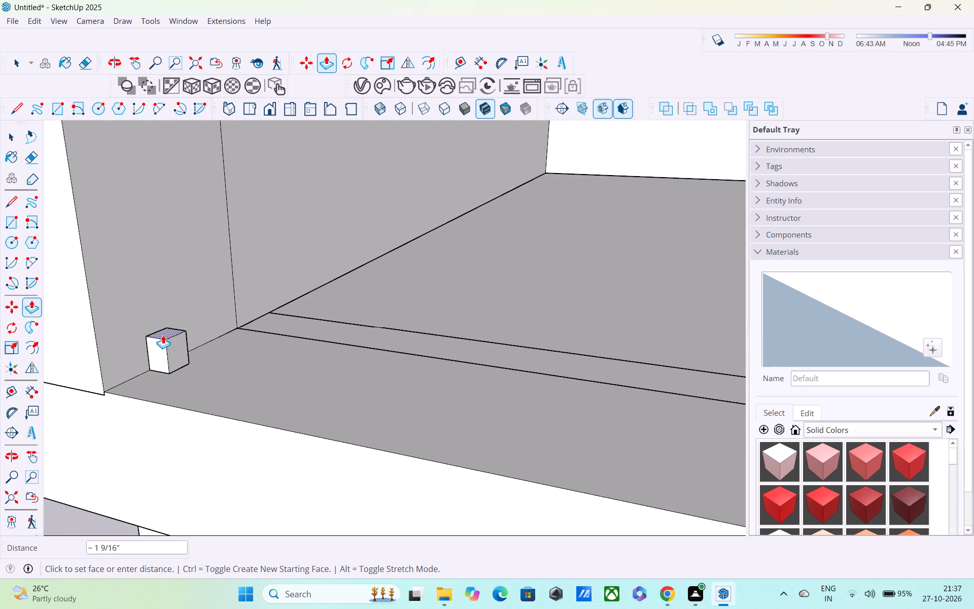
{"action": "scroll", "coordinate": [163, 334], "scroll_direction": "down", "scroll_amount": 5}
{"action": "middle_click_drag", "start_coordinate": [163, 334], "coordinate": [186, 505], "text": "shift"}
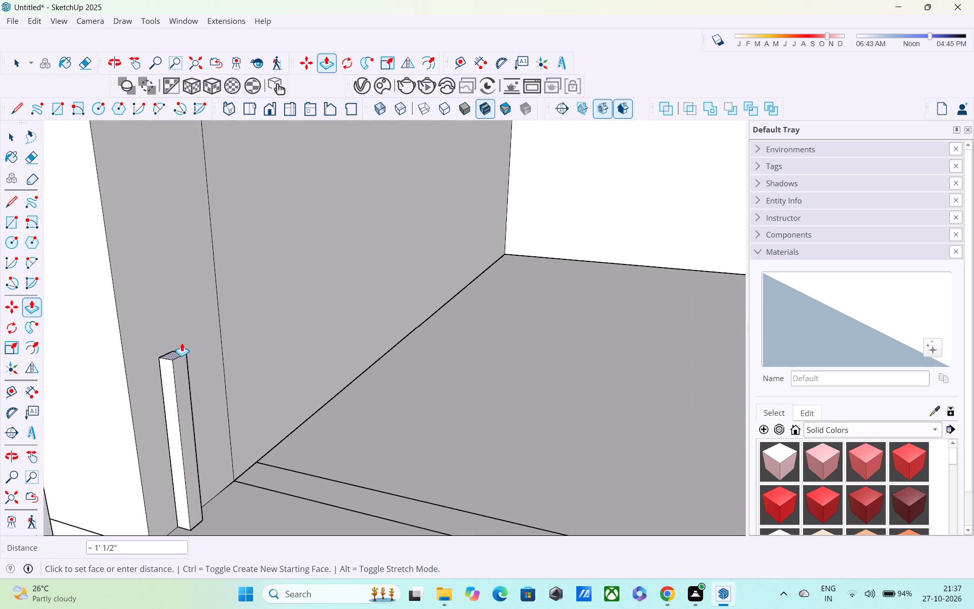
{"action": "type", "text": "3'"}
{"action": "key", "text": "Return"}
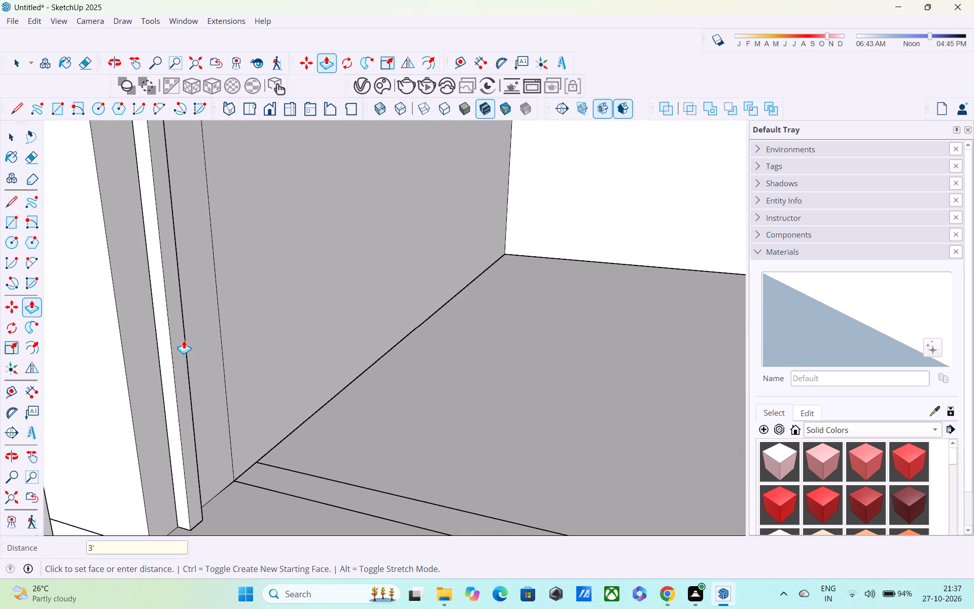
Draw a 3" line down the new post's front vertical edge from its top corner.
{"action": "scroll", "coordinate": [184, 340], "scroll_direction": "down", "scroll_amount": 7}
{"action": "scroll", "coordinate": [167, 299], "scroll_direction": "down", "scroll_amount": 6}
{"action": "middle_click_drag", "start_coordinate": [182, 291], "coordinate": [199, 487], "text": "shift"}
{"action": "scroll", "coordinate": [198, 466], "scroll_direction": "down", "scroll_amount": 4}
{"action": "middle_click_drag", "start_coordinate": [198, 465], "coordinate": [152, 409]}
{"action": "scroll", "coordinate": [189, 390], "scroll_direction": "up", "scroll_amount": 2}
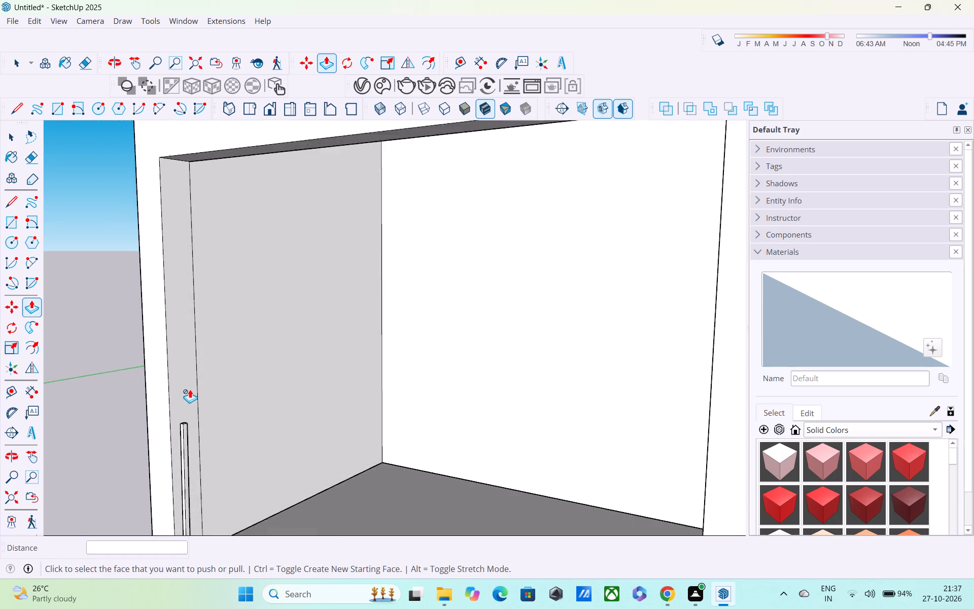
{"action": "scroll", "coordinate": [190, 389], "scroll_direction": "up", "scroll_amount": 2}
{"action": "scroll", "coordinate": [211, 427], "scroll_direction": "down", "scroll_amount": 1}
{"action": "middle_click_drag", "start_coordinate": [213, 427], "coordinate": [171, 308], "text": "shift"}
{"action": "scroll", "coordinate": [170, 307], "scroll_direction": "down", "scroll_amount": 3}
{"action": "key", "text": "space"}
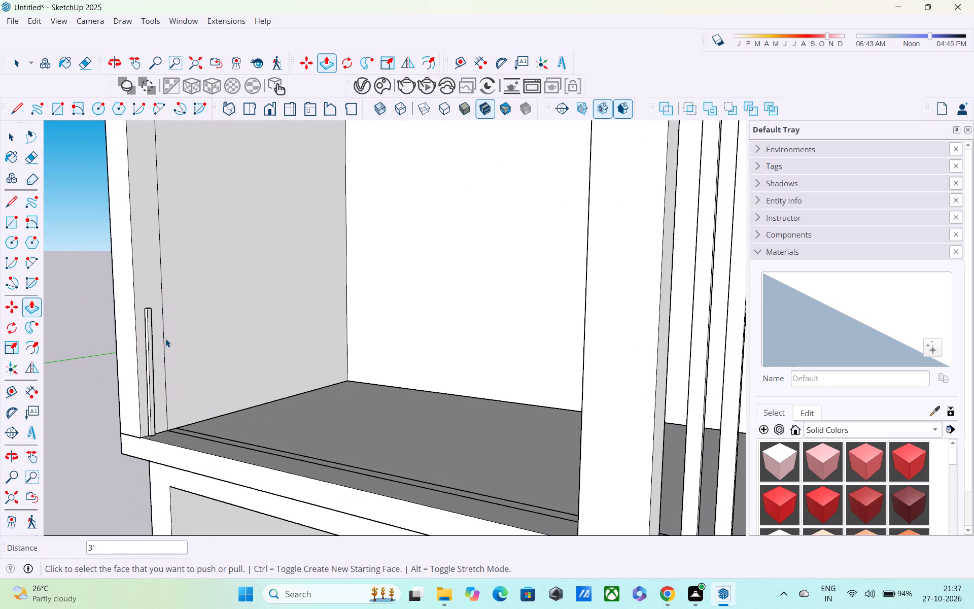
{"action": "key", "text": "l"}
{"action": "scroll", "coordinate": [149, 341], "scroll_direction": "up", "scroll_amount": 5}
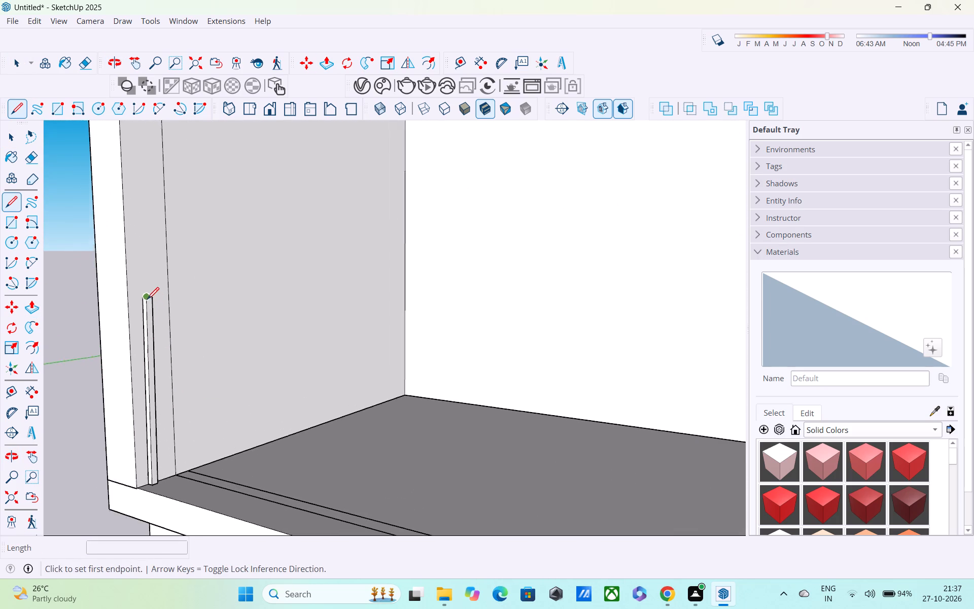
{"action": "scroll", "coordinate": [147, 300], "scroll_direction": "up", "scroll_amount": 2}
{"action": "left_click", "coordinate": [147, 300]}
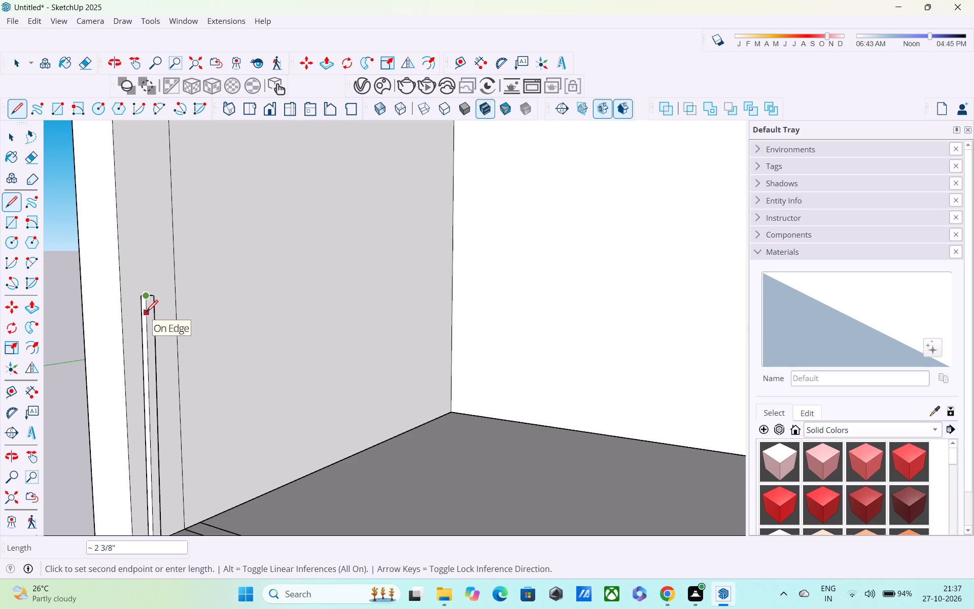
{"action": "type", "text": "3\""}
{"action": "key", "text": "Return"}
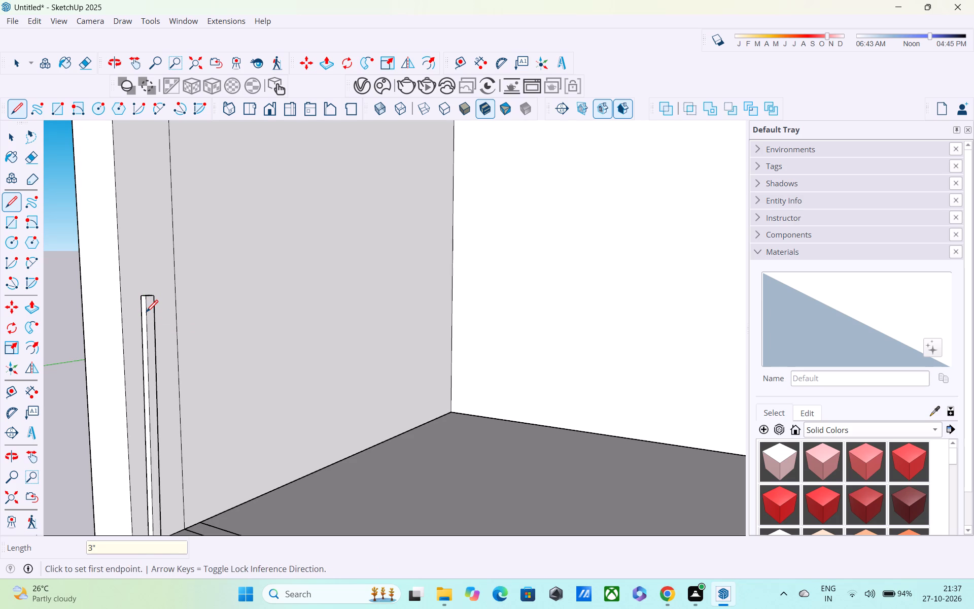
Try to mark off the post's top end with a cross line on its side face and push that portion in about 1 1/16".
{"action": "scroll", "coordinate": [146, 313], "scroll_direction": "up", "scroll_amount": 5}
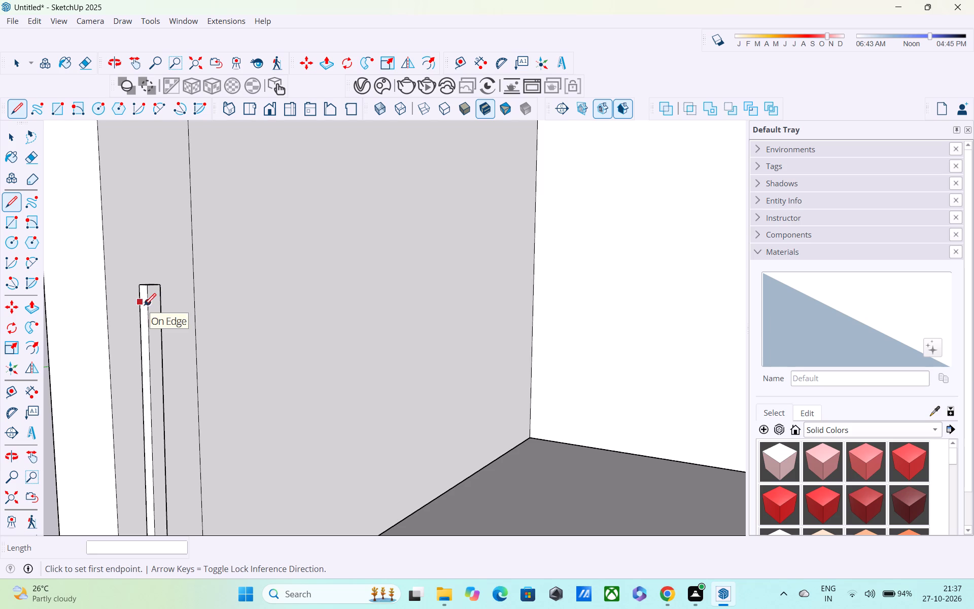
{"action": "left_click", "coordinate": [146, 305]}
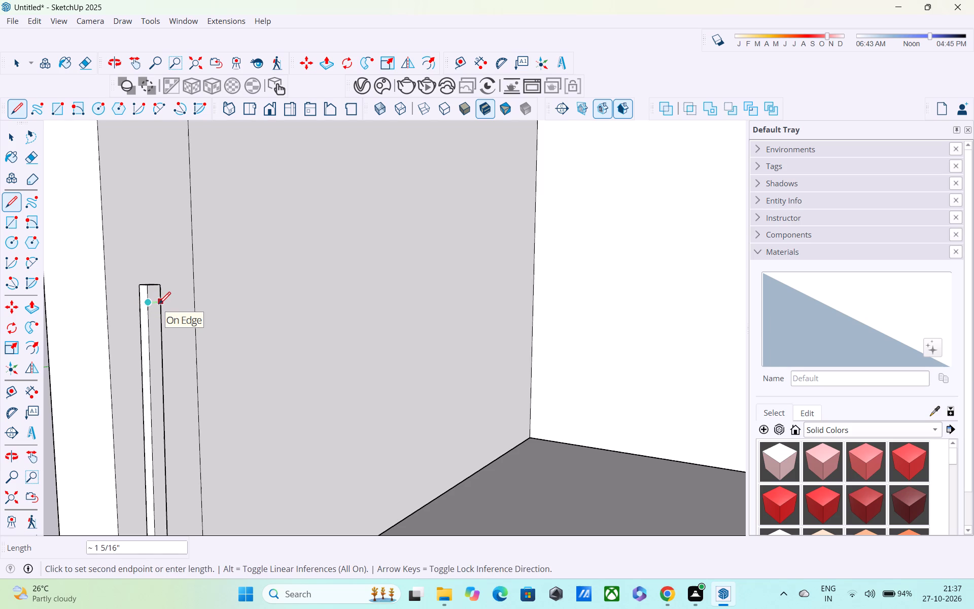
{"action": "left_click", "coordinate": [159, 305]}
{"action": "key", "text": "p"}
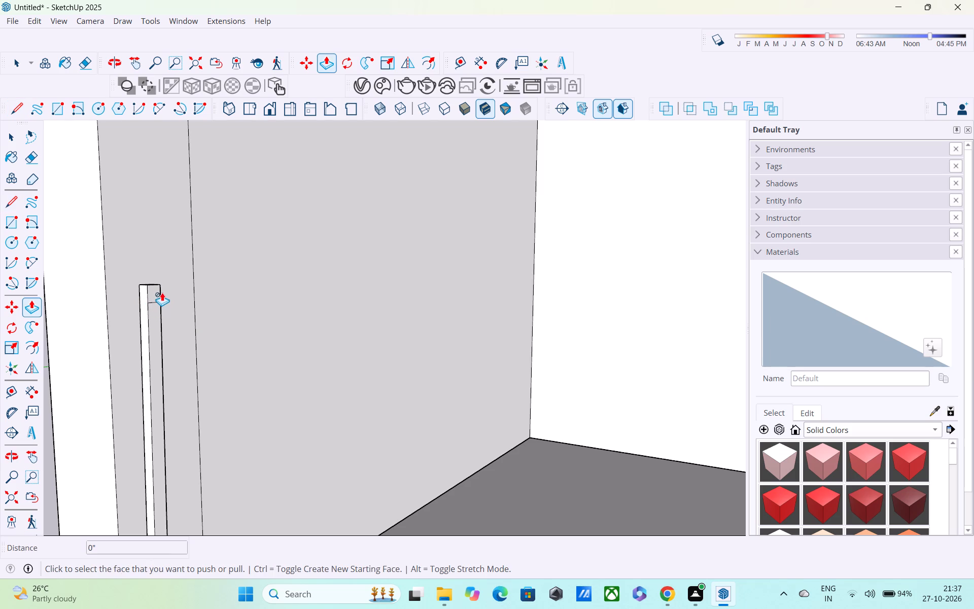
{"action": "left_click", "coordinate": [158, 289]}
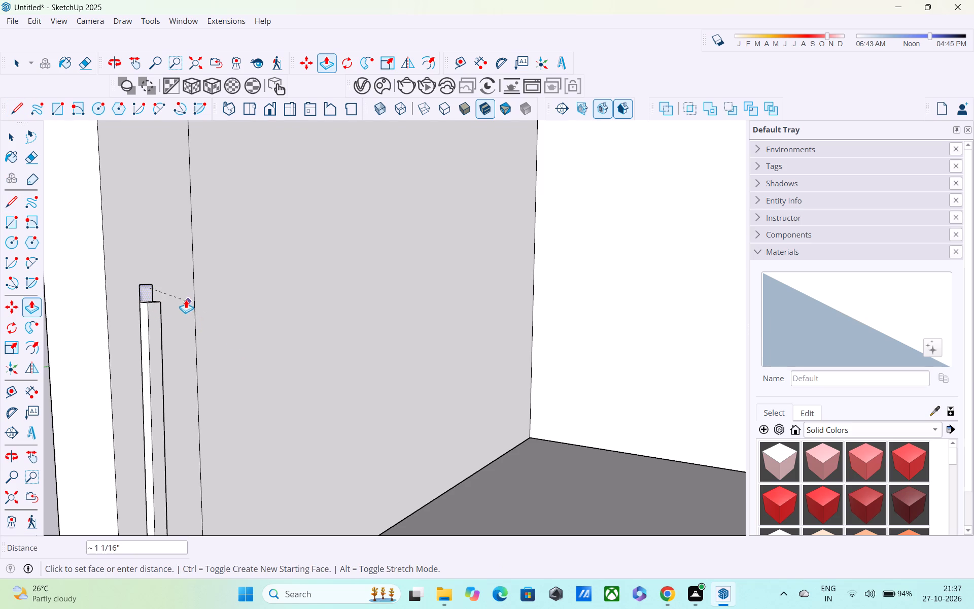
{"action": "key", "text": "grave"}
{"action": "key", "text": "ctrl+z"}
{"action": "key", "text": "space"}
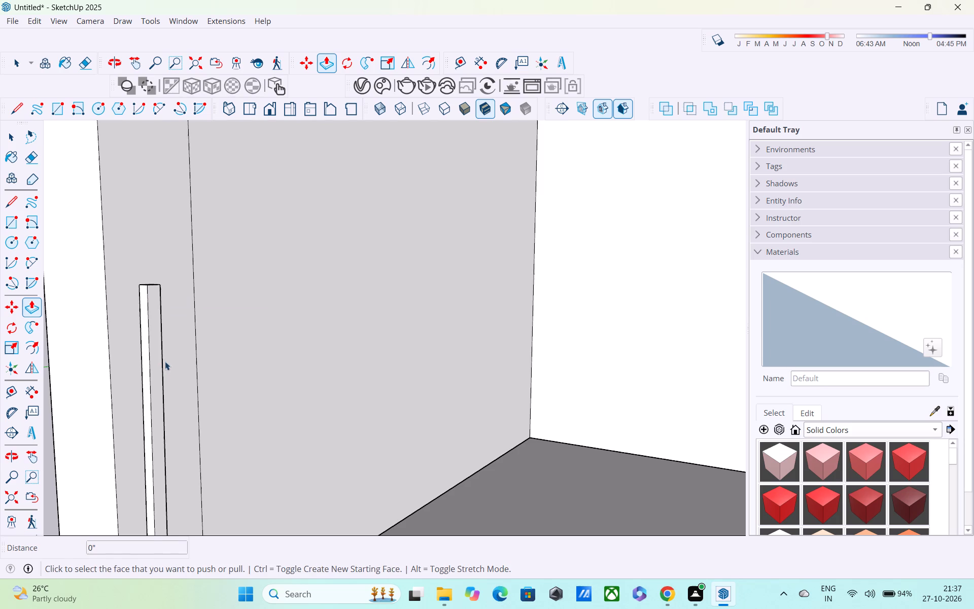
Mark off the post's top end with a 1 1/2" line down its vertical edge and a cross line over its side face.
{"action": "key", "text": "l"}
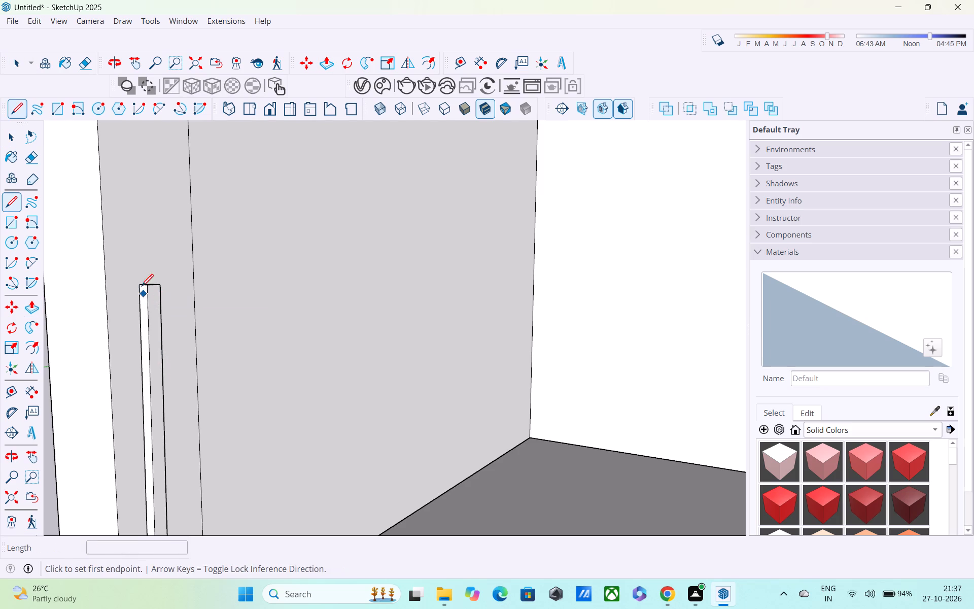
{"action": "left_click", "coordinate": [145, 291]}
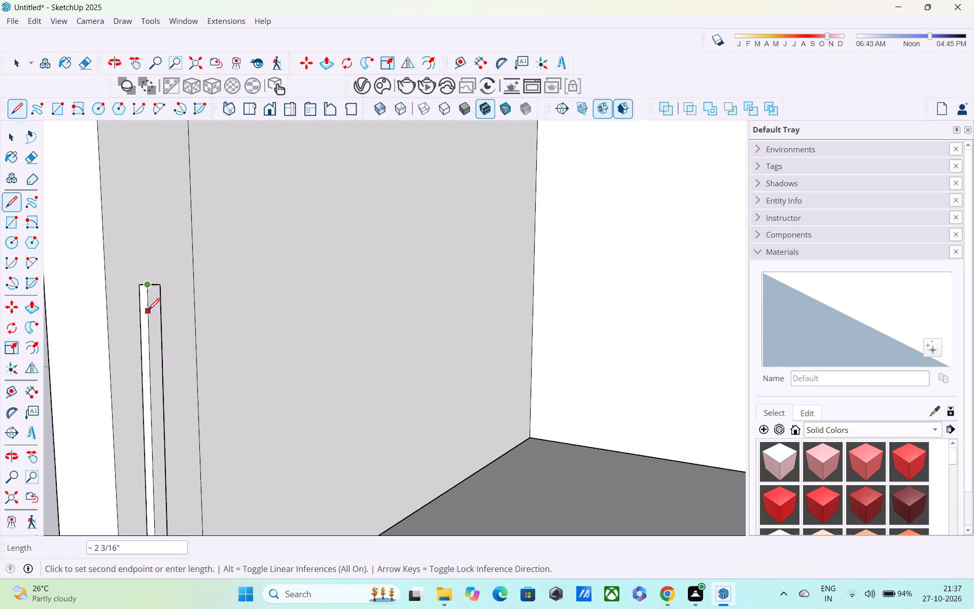
{"action": "left_click", "coordinate": [147, 308]}
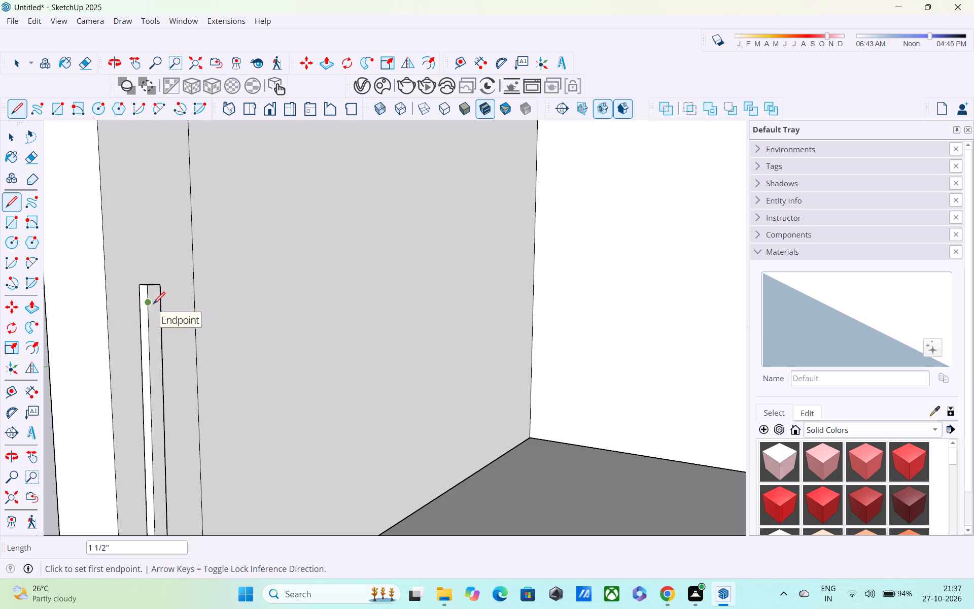
{"action": "left_click", "coordinate": [148, 304]}
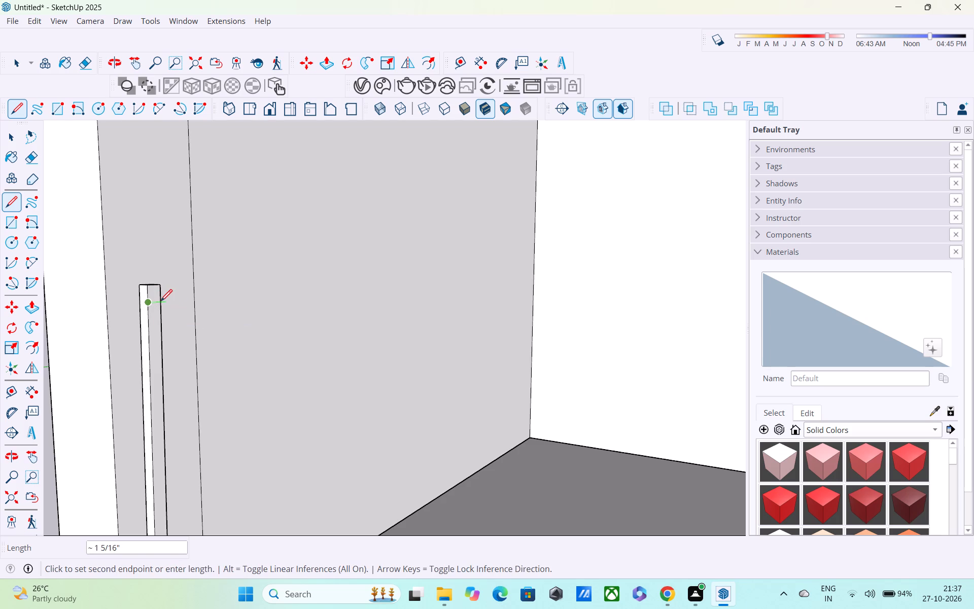
{"action": "left_click", "coordinate": [161, 303]}
{"action": "scroll", "coordinate": [144, 310], "scroll_direction": "up", "scroll_amount": 9}
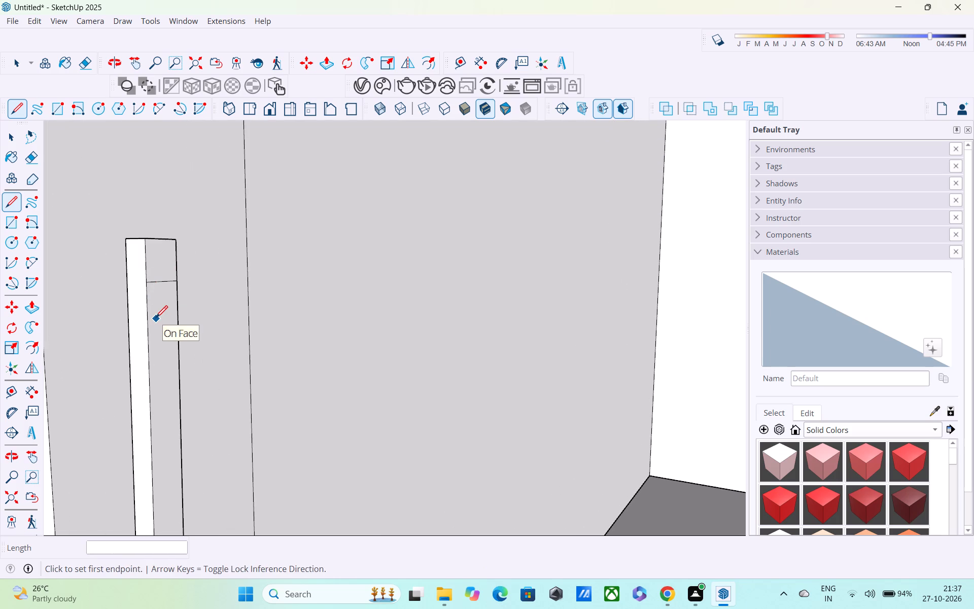
{"action": "key", "text": "Escape"}
Push/Pull the marked-off top end of the post about 10' 1 3/4" across the niche towards the slat-side frame to form a horizontal rail.
{"action": "key", "text": "p"}
{"action": "left_click", "coordinate": [152, 259]}
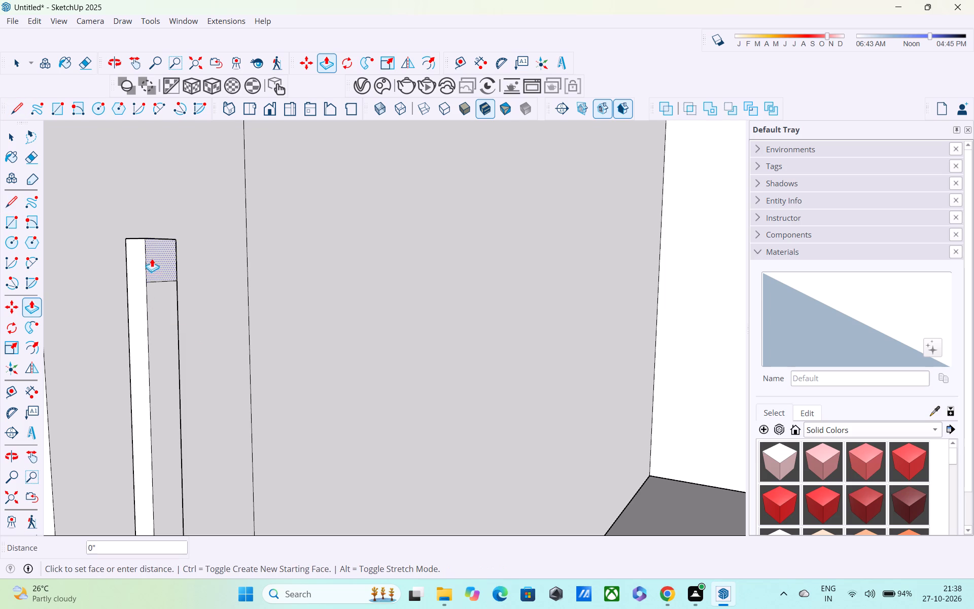
{"action": "scroll", "coordinate": [229, 316], "scroll_direction": "down", "scroll_amount": 4}
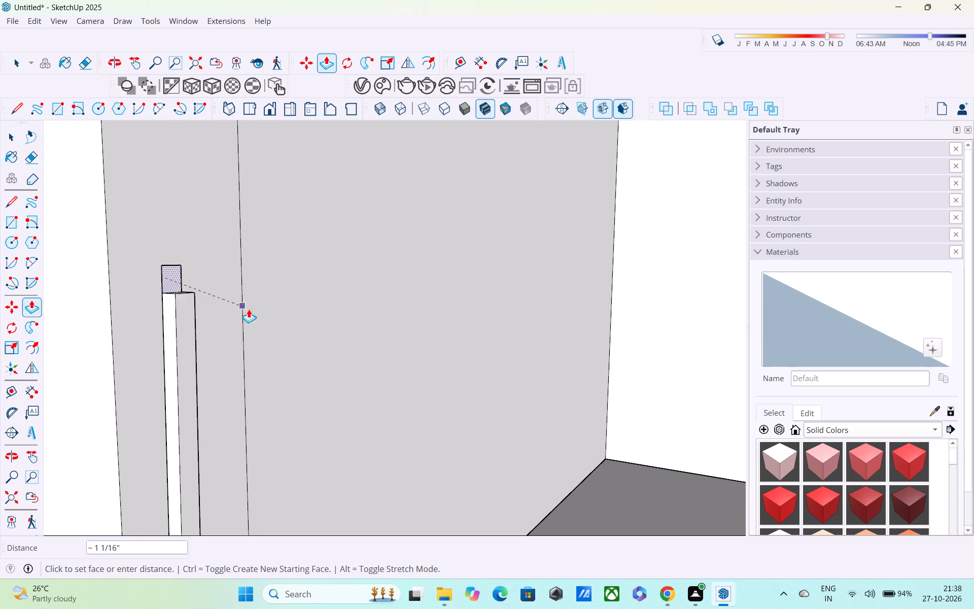
{"action": "scroll", "coordinate": [255, 310], "scroll_direction": "down", "scroll_amount": 4}
{"action": "scroll", "coordinate": [372, 285], "scroll_direction": "down", "scroll_amount": 4}
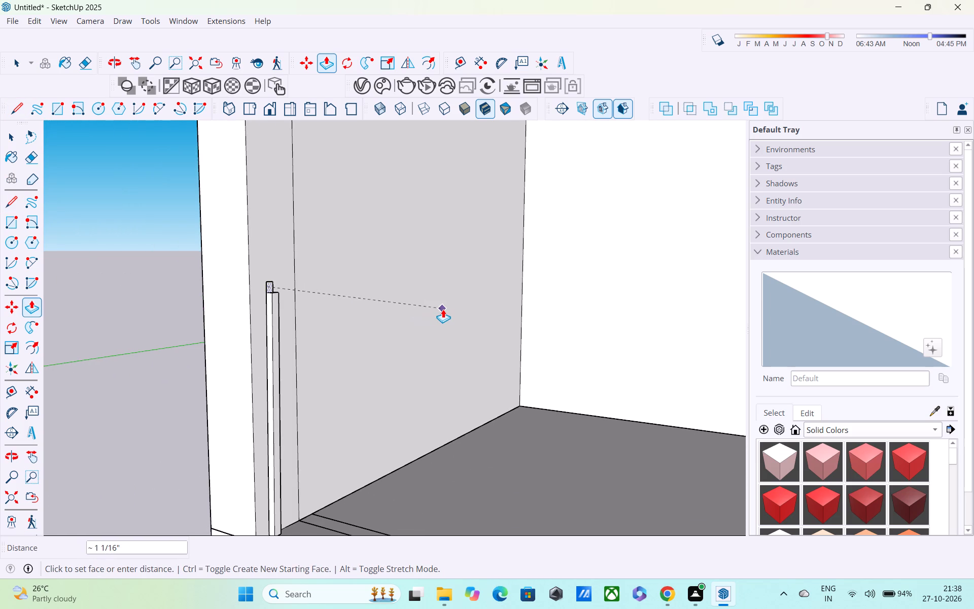
{"action": "scroll", "coordinate": [443, 309], "scroll_direction": "down", "scroll_amount": 1}
{"action": "middle_click_drag", "start_coordinate": [439, 308], "coordinate": [181, 308], "text": "shift"}
{"action": "scroll", "coordinate": [181, 308], "scroll_direction": "up", "scroll_amount": 1}
{"action": "scroll", "coordinate": [198, 319], "scroll_direction": "down", "scroll_amount": 6}
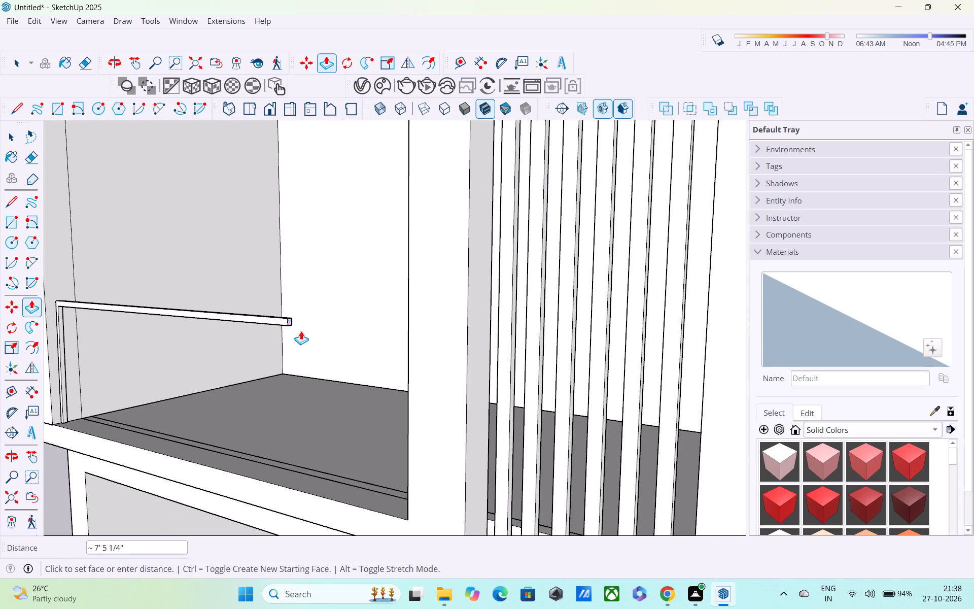
{"action": "middle_click_drag", "start_coordinate": [318, 337], "coordinate": [636, 314]}
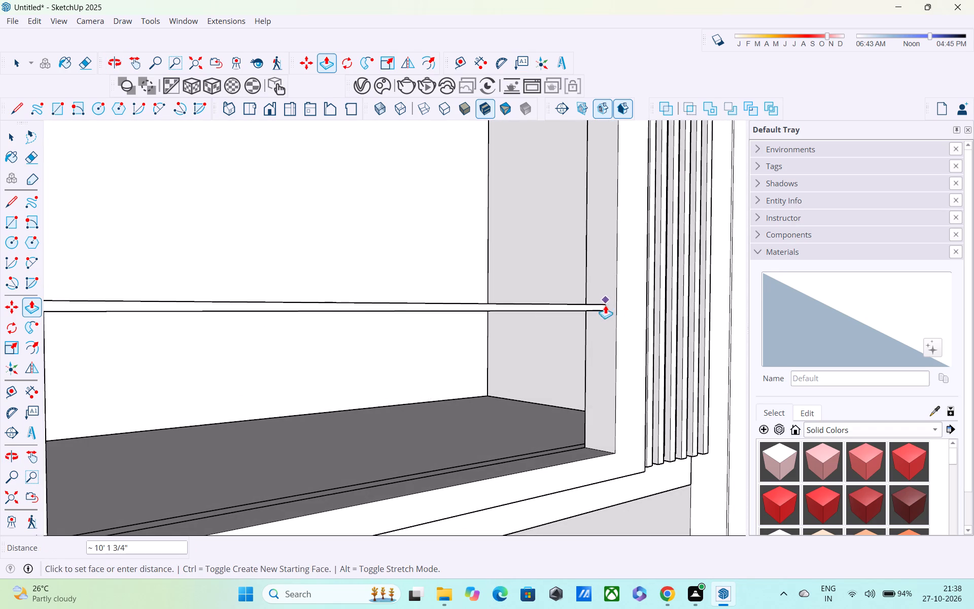
{"action": "left_click", "coordinate": [605, 310]}
Draw a rectangle from the bottom edge of the post's side face, spanning the niche under the rail to the slat-side frame.
{"action": "scroll", "coordinate": [603, 358], "scroll_direction": "down", "scroll_amount": 5}
{"action": "middle_click_drag", "start_coordinate": [600, 359], "coordinate": [412, 367]}
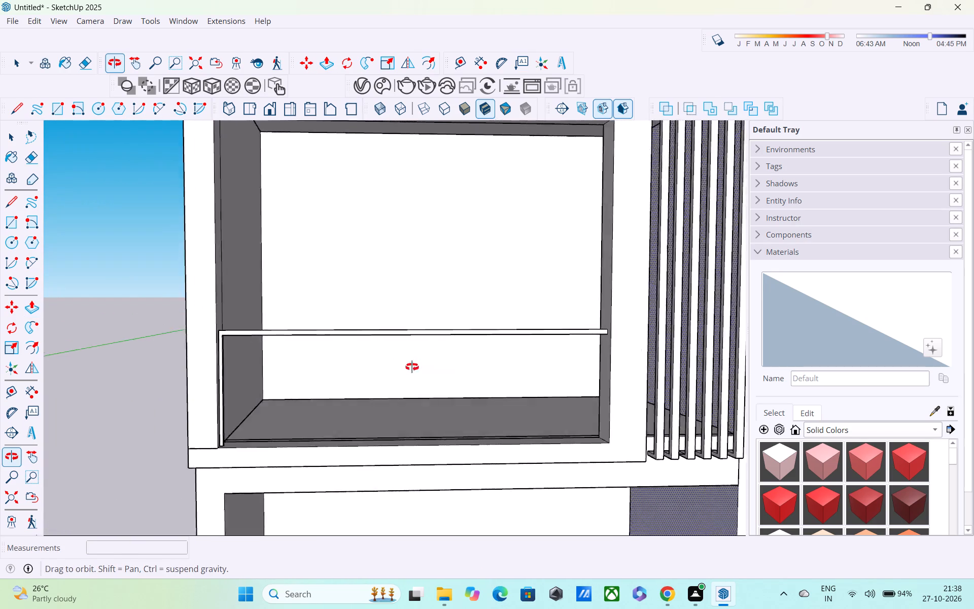
{"action": "middle_click_drag", "start_coordinate": [412, 367], "coordinate": [411, 367]}
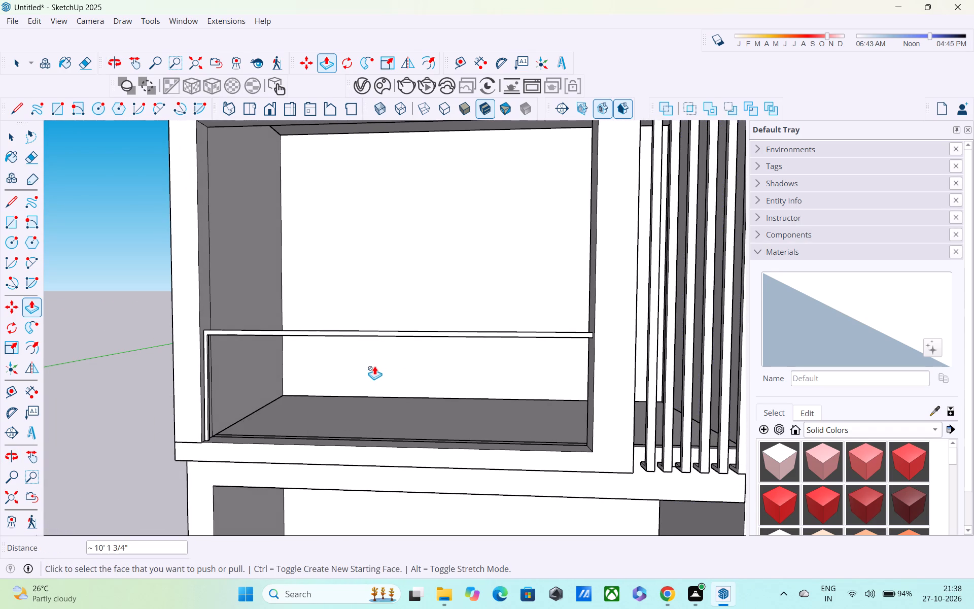
{"action": "scroll", "coordinate": [370, 363], "scroll_direction": "down", "scroll_amount": 2}
{"action": "middle_click_drag", "start_coordinate": [367, 366], "coordinate": [319, 347]}
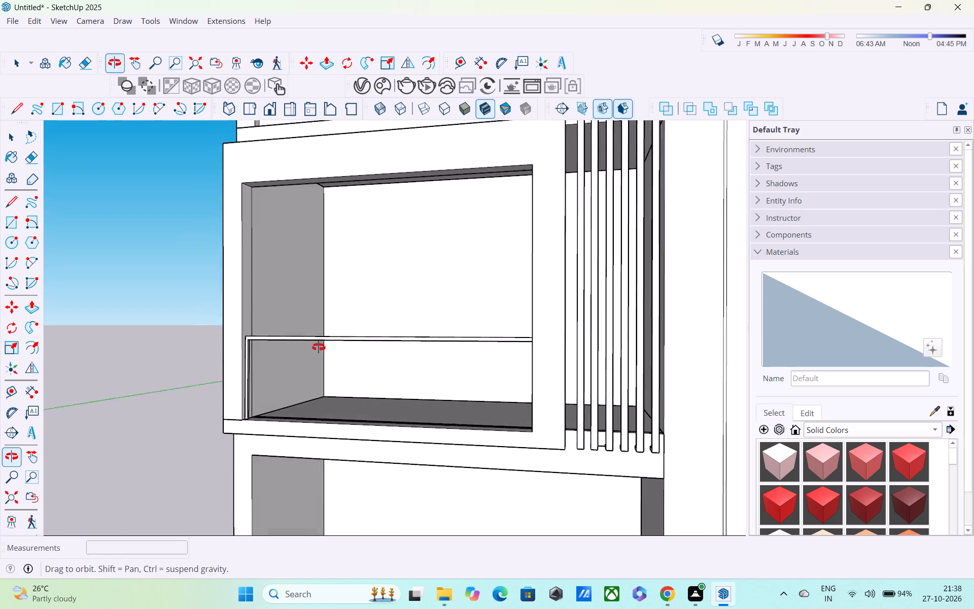
{"action": "middle_click_drag", "start_coordinate": [319, 347], "coordinate": [314, 344]}
{"action": "scroll", "coordinate": [299, 390], "scroll_direction": "up", "scroll_amount": 5}
{"action": "middle_click_drag", "start_coordinate": [276, 398], "coordinate": [222, 409]}
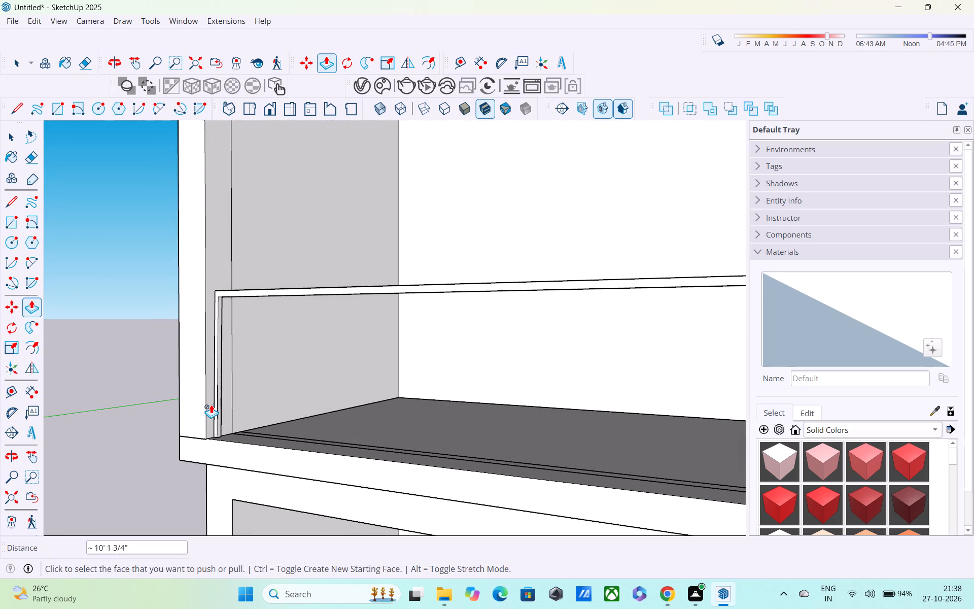
{"action": "key", "text": "r"}
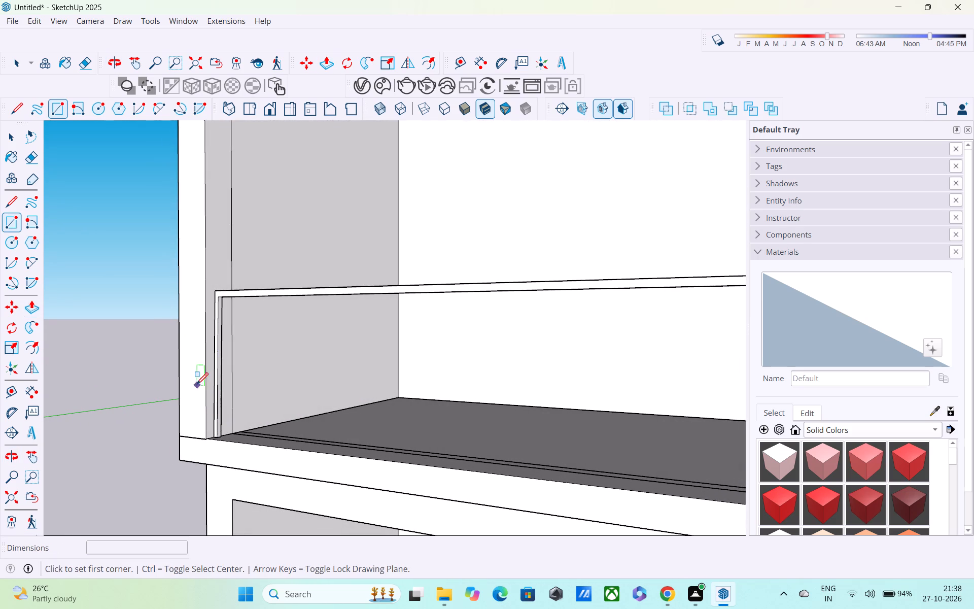
{"action": "scroll", "coordinate": [243, 407], "scroll_direction": "up", "scroll_amount": 2}
{"action": "middle_click_drag", "start_coordinate": [240, 413], "coordinate": [223, 344], "text": "shift"}
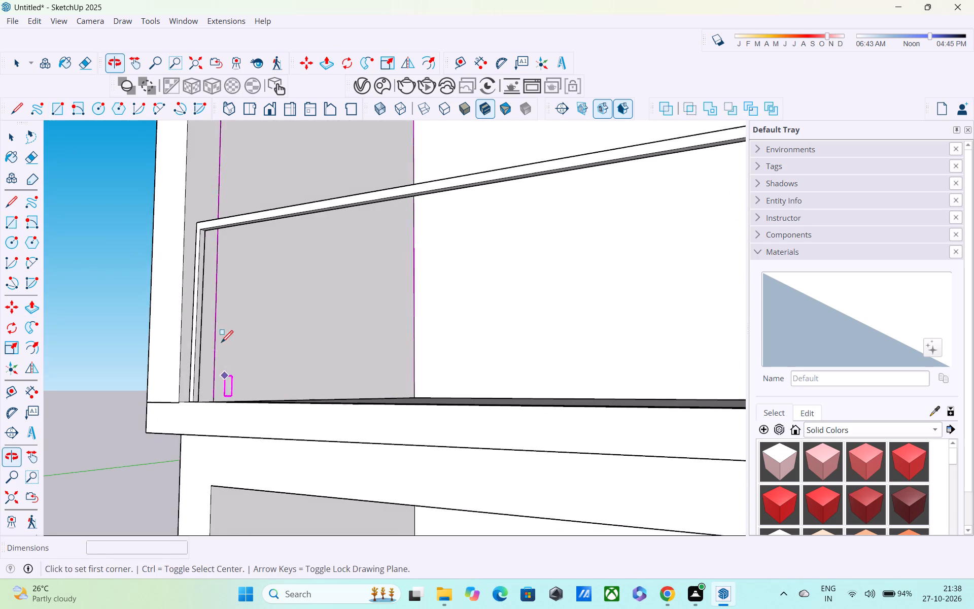
{"action": "middle_click_drag", "start_coordinate": [204, 382], "coordinate": [187, 442]}
{"action": "scroll", "coordinate": [206, 410], "scroll_direction": "up", "scroll_amount": 14}
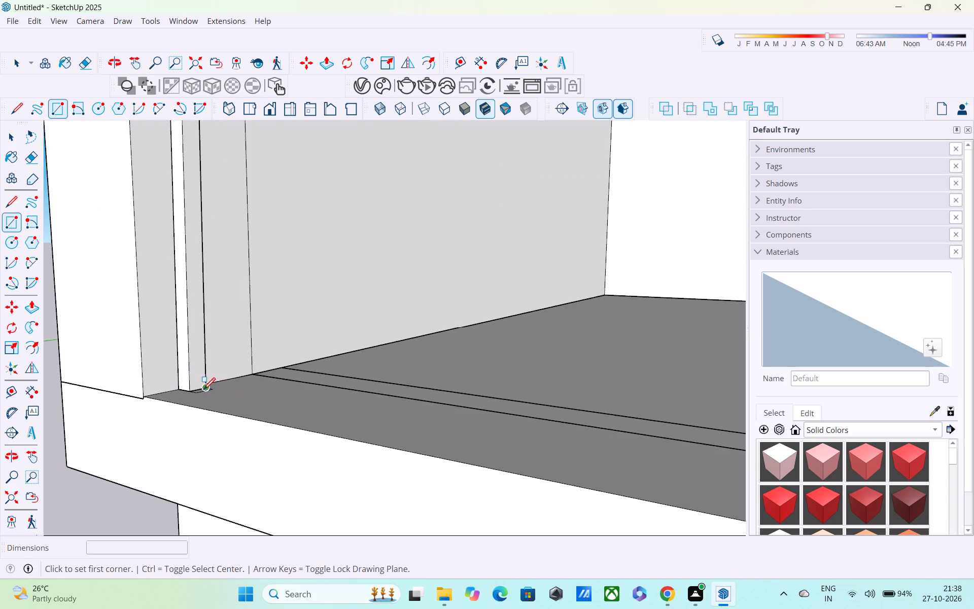
{"action": "scroll", "coordinate": [203, 391], "scroll_direction": "up", "scroll_amount": 9}
{"action": "left_click", "coordinate": [193, 390]}
{"action": "scroll", "coordinate": [355, 461], "scroll_direction": "down", "scroll_amount": 7}
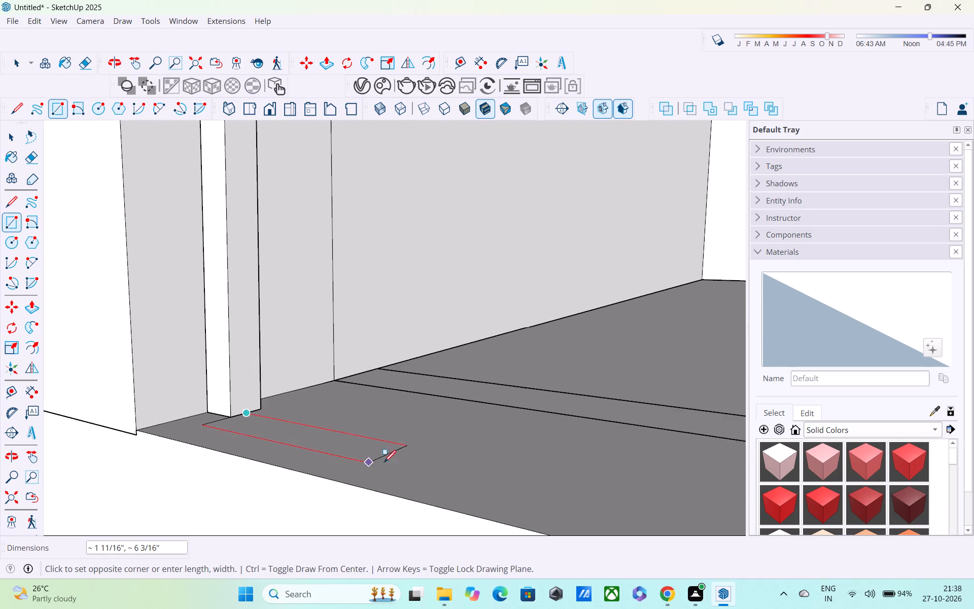
{"action": "scroll", "coordinate": [424, 465], "scroll_direction": "down", "scroll_amount": 7}
{"action": "middle_click_drag", "start_coordinate": [446, 467], "coordinate": [156, 458]}
{"action": "scroll", "coordinate": [162, 459], "scroll_direction": "down", "scroll_amount": 6}
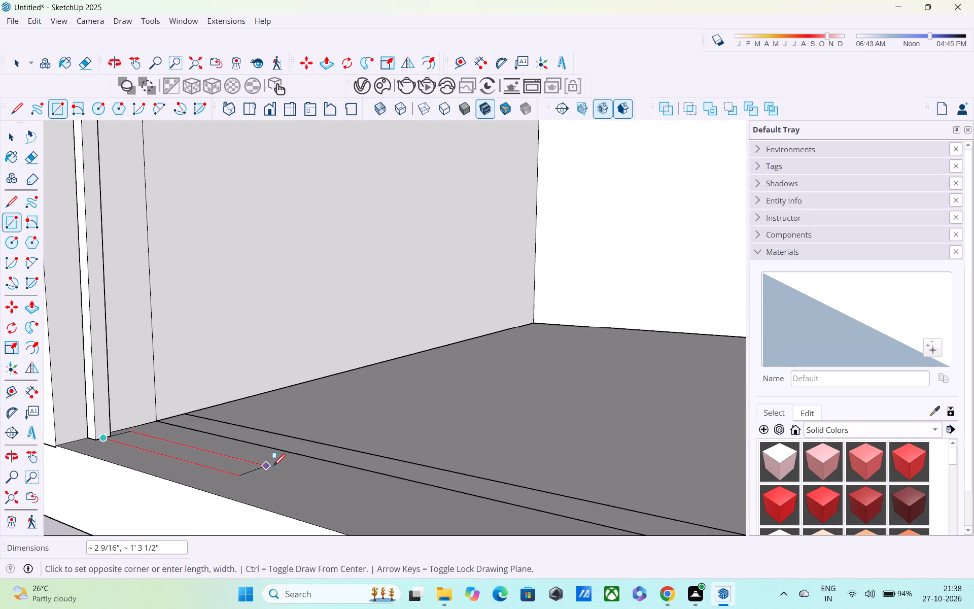
{"action": "scroll", "coordinate": [275, 467], "scroll_direction": "down", "scroll_amount": 6}
{"action": "middle_click_drag", "start_coordinate": [310, 477], "coordinate": [171, 397]}
{"action": "scroll", "coordinate": [182, 399], "scroll_direction": "down", "scroll_amount": 6}
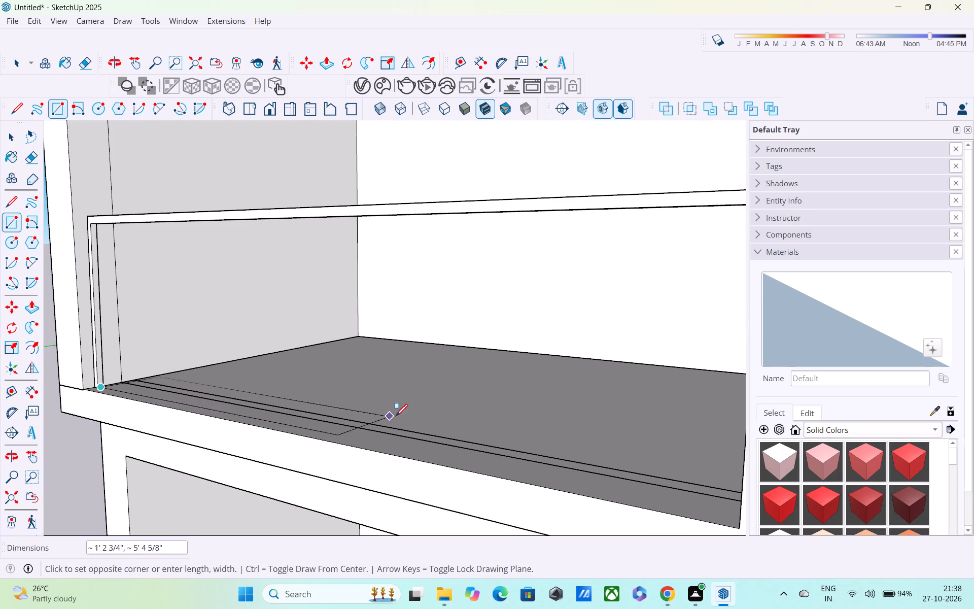
{"action": "middle_click_drag", "start_coordinate": [397, 417], "coordinate": [260, 379]}
{"action": "scroll", "coordinate": [259, 381], "scroll_direction": "down", "scroll_amount": 1}
{"action": "middle_click_drag", "start_coordinate": [263, 388], "coordinate": [533, 424]}
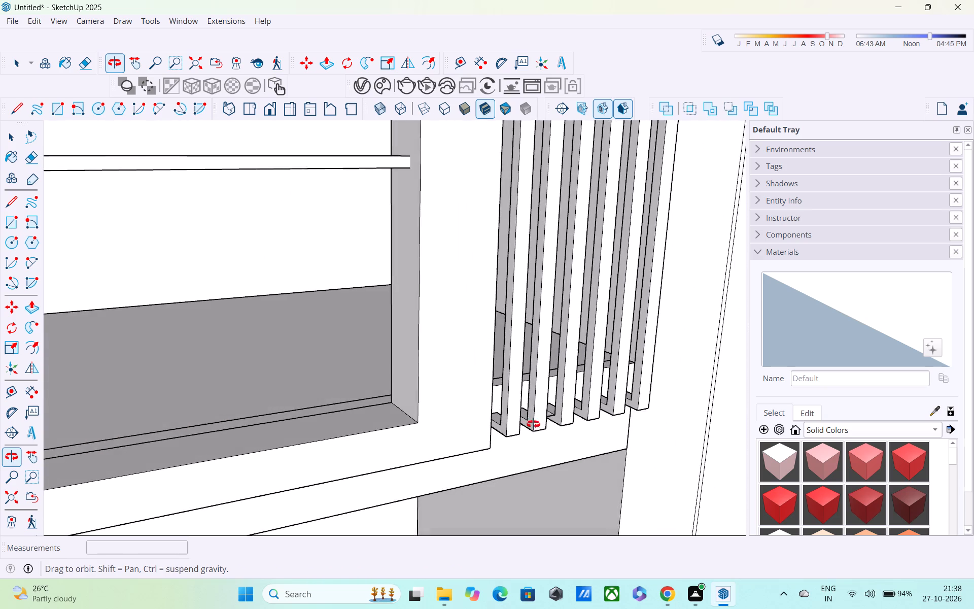
{"action": "middle_click_drag", "start_coordinate": [533, 424], "coordinate": [532, 420]}
{"action": "middle_click_drag", "start_coordinate": [390, 326], "coordinate": [611, 257]}
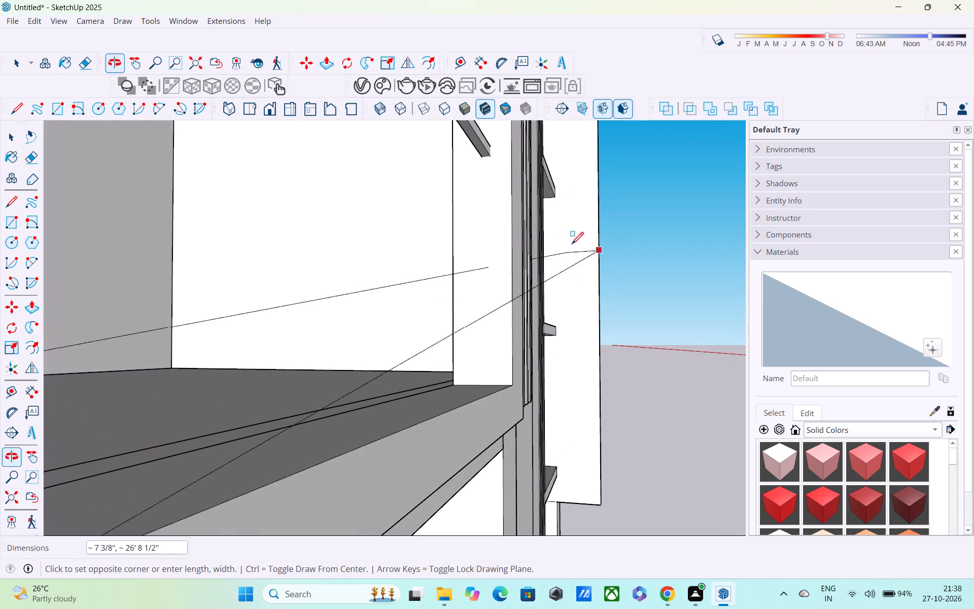
{"action": "scroll", "coordinate": [492, 172], "scroll_direction": "up", "scroll_amount": 13}
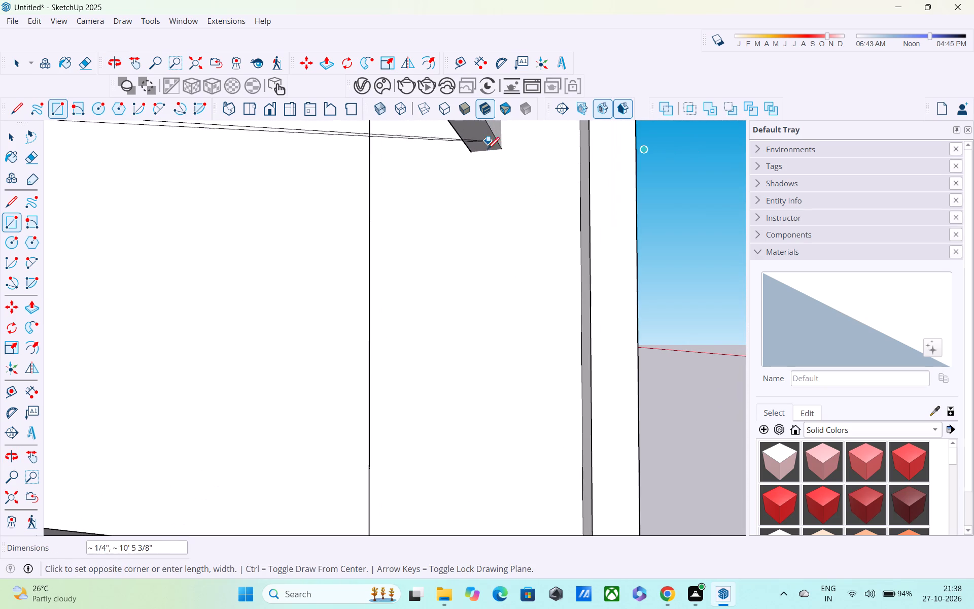
{"action": "middle_click_drag", "start_coordinate": [495, 168], "coordinate": [485, 207]}
{"action": "scroll", "coordinate": [485, 207], "scroll_direction": "down", "scroll_amount": 1}
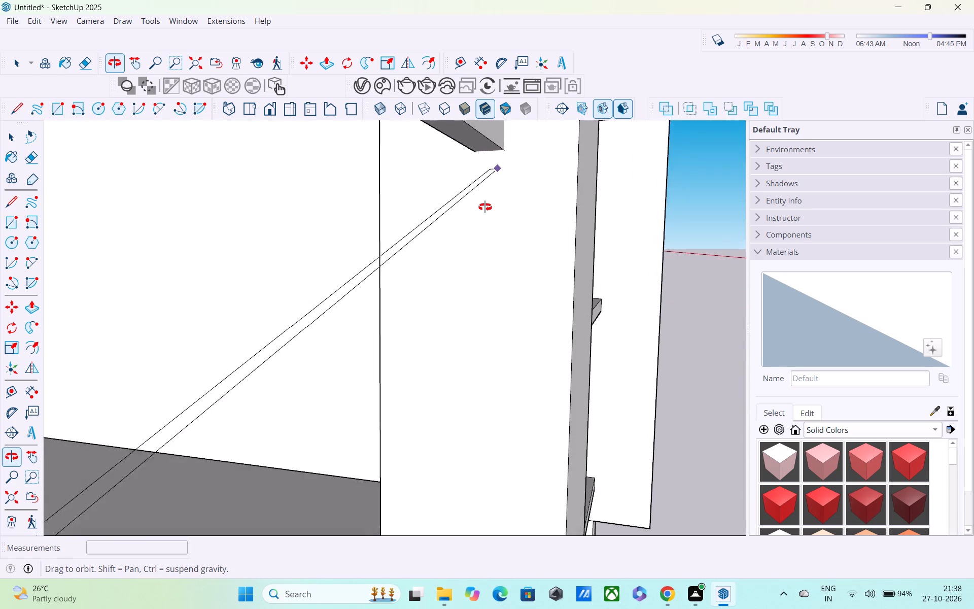
{"action": "middle_click_drag", "start_coordinate": [485, 207], "coordinate": [418, 211]}
{"action": "scroll", "coordinate": [429, 177], "scroll_direction": "down", "scroll_amount": 4}
{"action": "middle_click_drag", "start_coordinate": [475, 171], "coordinate": [466, 130]}
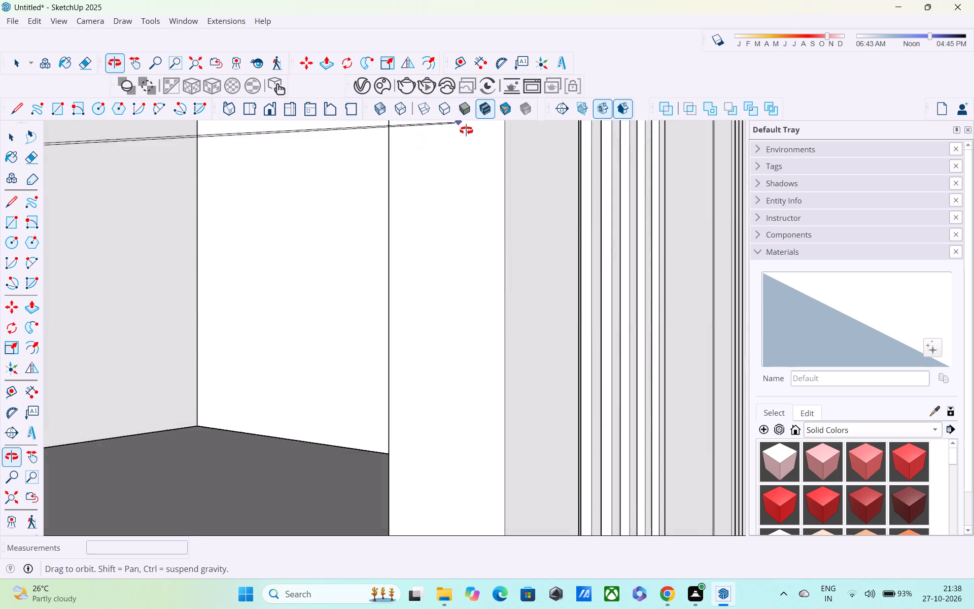
{"action": "middle_click_drag", "start_coordinate": [466, 130], "coordinate": [467, 301]}
{"action": "middle_click_drag", "start_coordinate": [467, 301], "coordinate": [525, 185]}
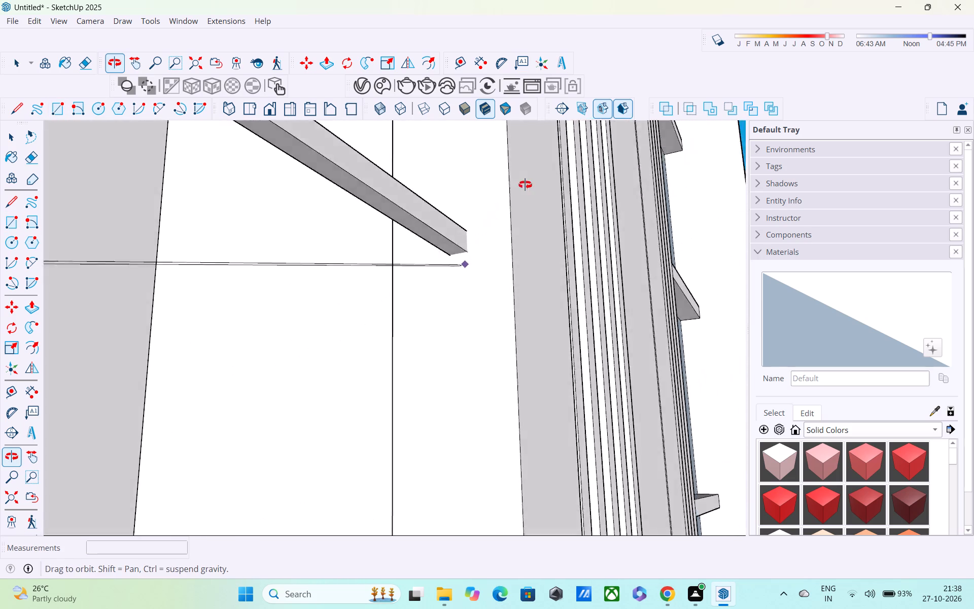
{"action": "middle_click_drag", "start_coordinate": [525, 185], "coordinate": [548, 171]}
{"action": "scroll", "coordinate": [548, 174], "scroll_direction": "up", "scroll_amount": 1}
{"action": "middle_click_drag", "start_coordinate": [366, 382], "coordinate": [440, 308], "text": "shift"}
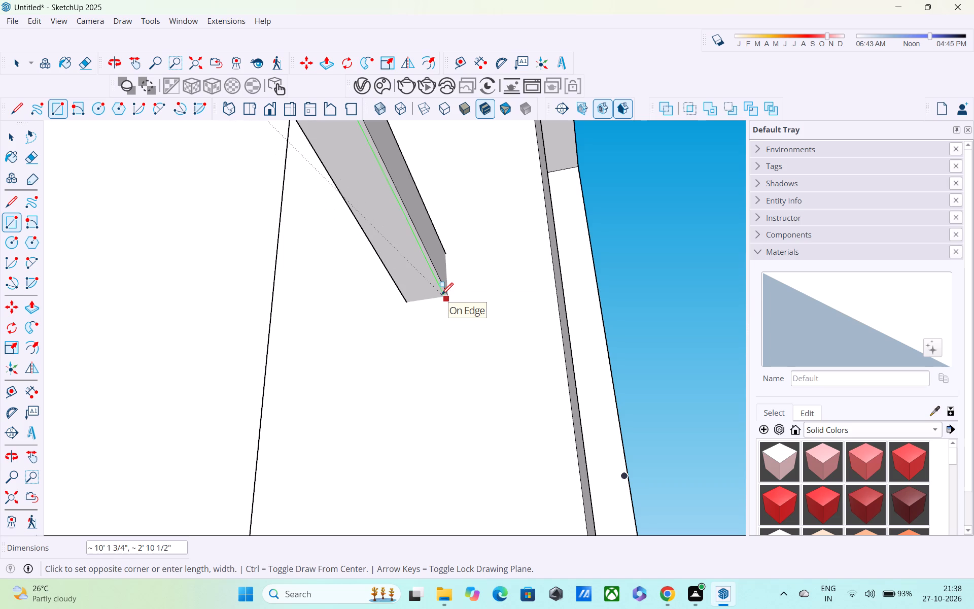
{"action": "middle_click_drag", "start_coordinate": [441, 296], "coordinate": [299, 392]}
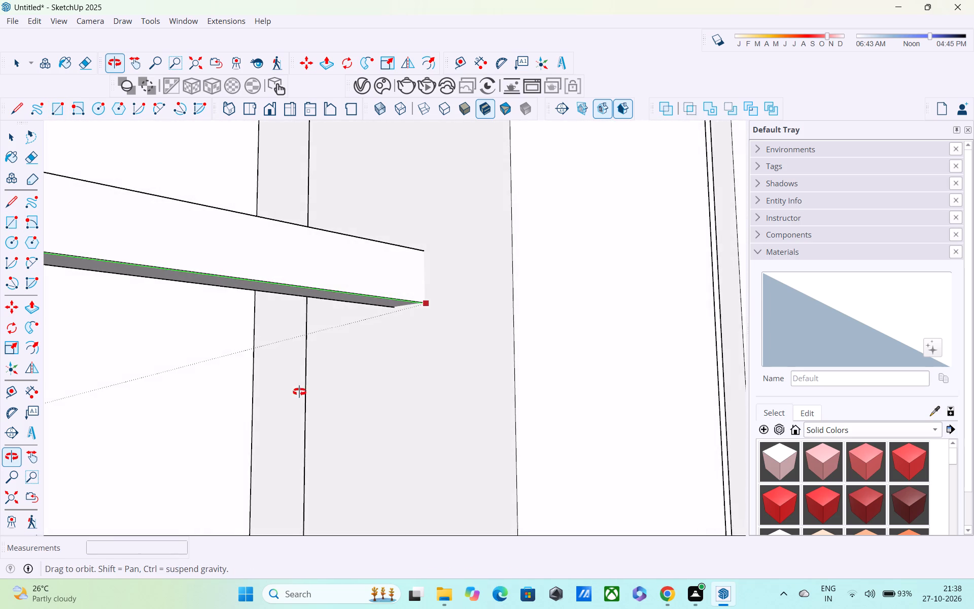
{"action": "middle_click_drag", "start_coordinate": [299, 392], "coordinate": [310, 393]}
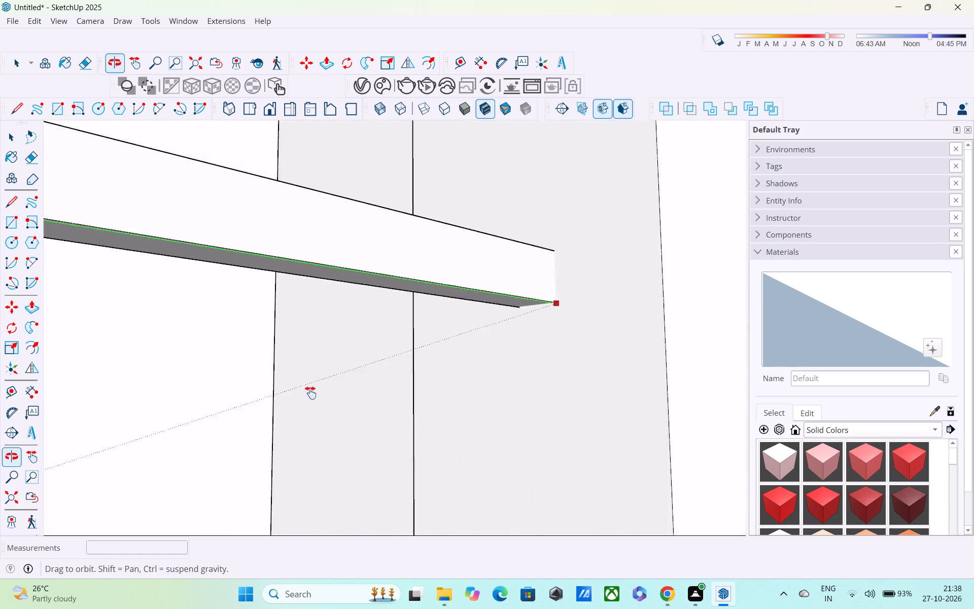
{"action": "middle_click_drag", "start_coordinate": [310, 393], "coordinate": [308, 394]}
{"action": "middle_click_drag", "start_coordinate": [326, 375], "coordinate": [470, 325]}
{"action": "scroll", "coordinate": [453, 322], "scroll_direction": "up", "scroll_amount": 4}
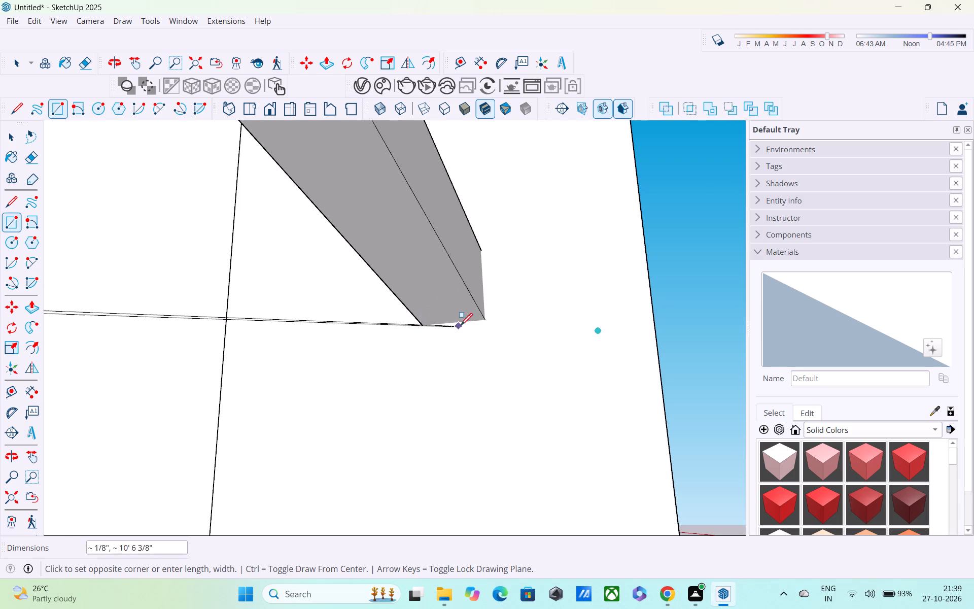
{"action": "scroll", "coordinate": [476, 320], "scroll_direction": "down", "scroll_amount": 6}
{"action": "middle_click_drag", "start_coordinate": [467, 330], "coordinate": [274, 391]}
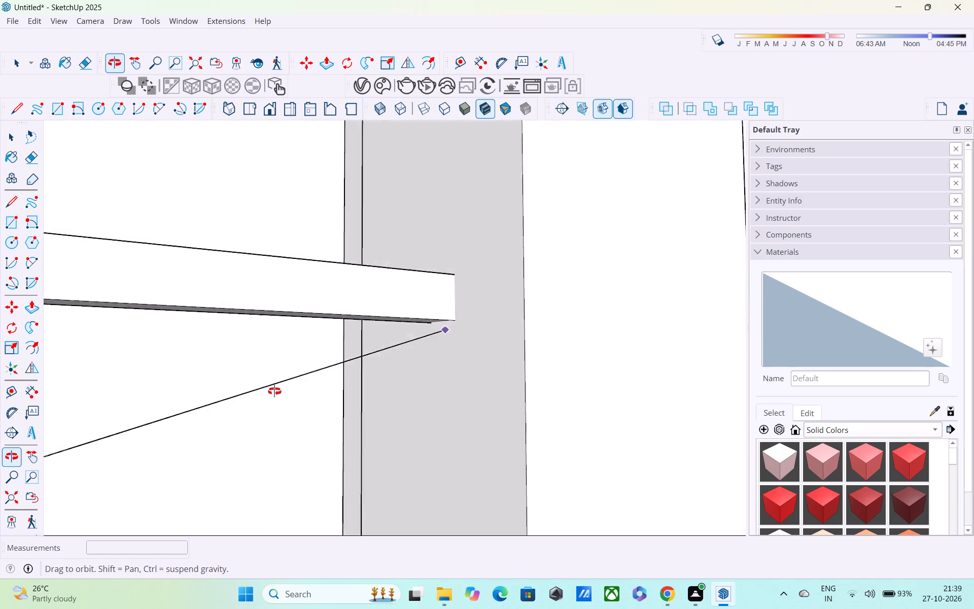
{"action": "middle_click_drag", "start_coordinate": [274, 391], "coordinate": [276, 391]}
{"action": "scroll", "coordinate": [276, 391], "scroll_direction": "down", "scroll_amount": 8}
{"action": "middle_click_drag", "start_coordinate": [275, 359], "coordinate": [356, 276], "text": "shift"}
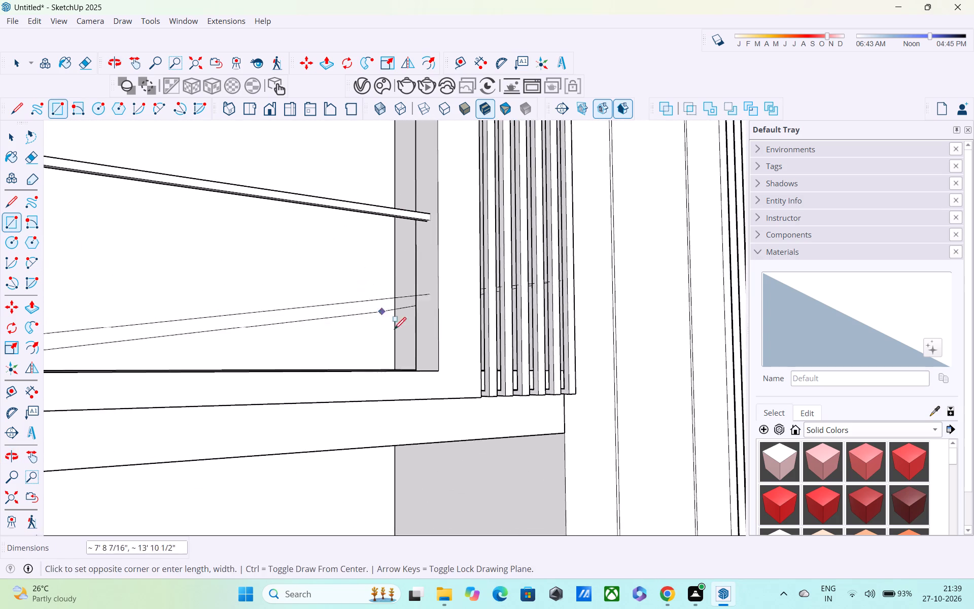
{"action": "middle_click_drag", "start_coordinate": [401, 345], "coordinate": [455, 435]}
{"action": "scroll", "coordinate": [423, 393], "scroll_direction": "down", "scroll_amount": 1}
{"action": "scroll", "coordinate": [455, 407], "scroll_direction": "up", "scroll_amount": 5}
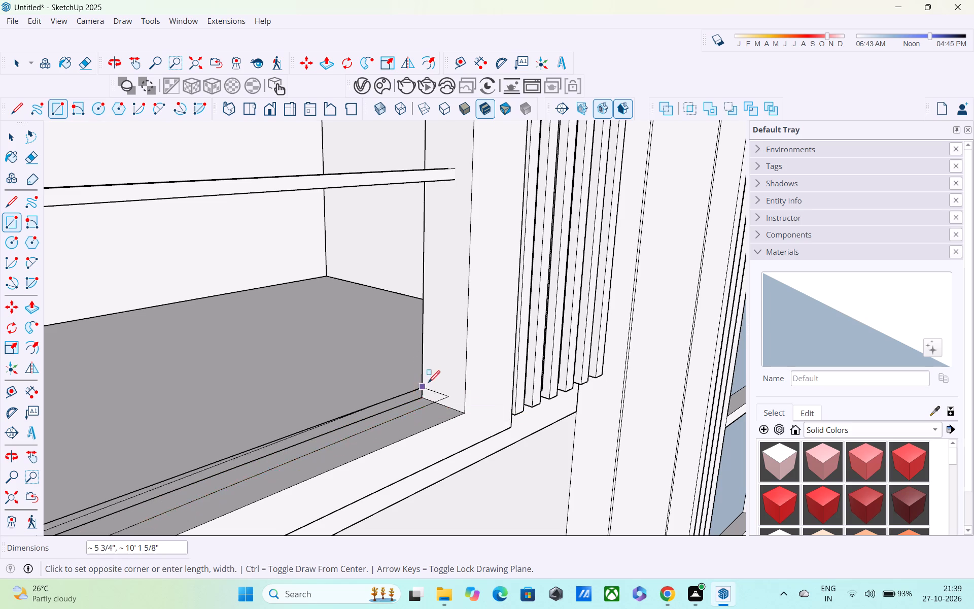
{"action": "scroll", "coordinate": [450, 204], "scroll_direction": "down", "scroll_amount": 2}
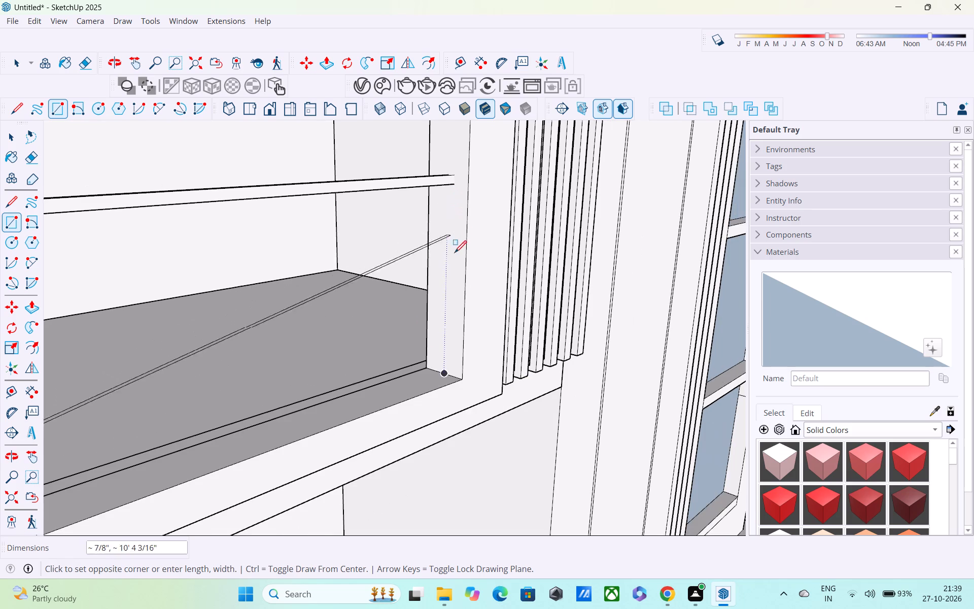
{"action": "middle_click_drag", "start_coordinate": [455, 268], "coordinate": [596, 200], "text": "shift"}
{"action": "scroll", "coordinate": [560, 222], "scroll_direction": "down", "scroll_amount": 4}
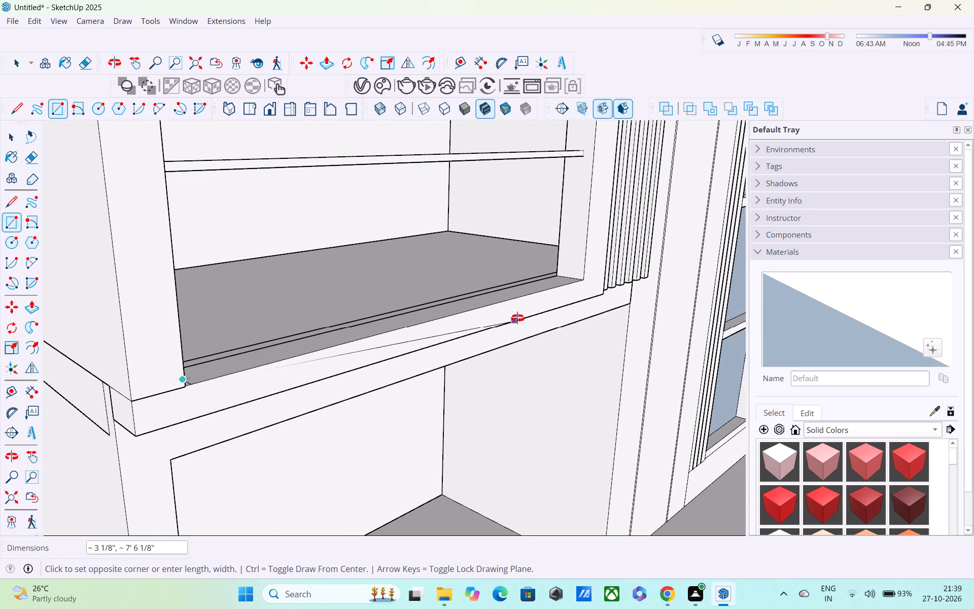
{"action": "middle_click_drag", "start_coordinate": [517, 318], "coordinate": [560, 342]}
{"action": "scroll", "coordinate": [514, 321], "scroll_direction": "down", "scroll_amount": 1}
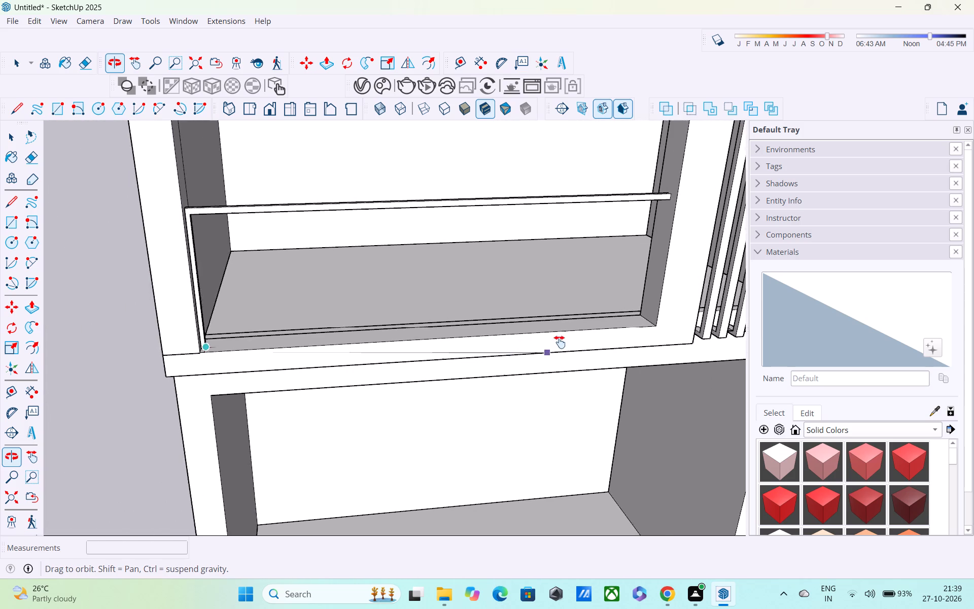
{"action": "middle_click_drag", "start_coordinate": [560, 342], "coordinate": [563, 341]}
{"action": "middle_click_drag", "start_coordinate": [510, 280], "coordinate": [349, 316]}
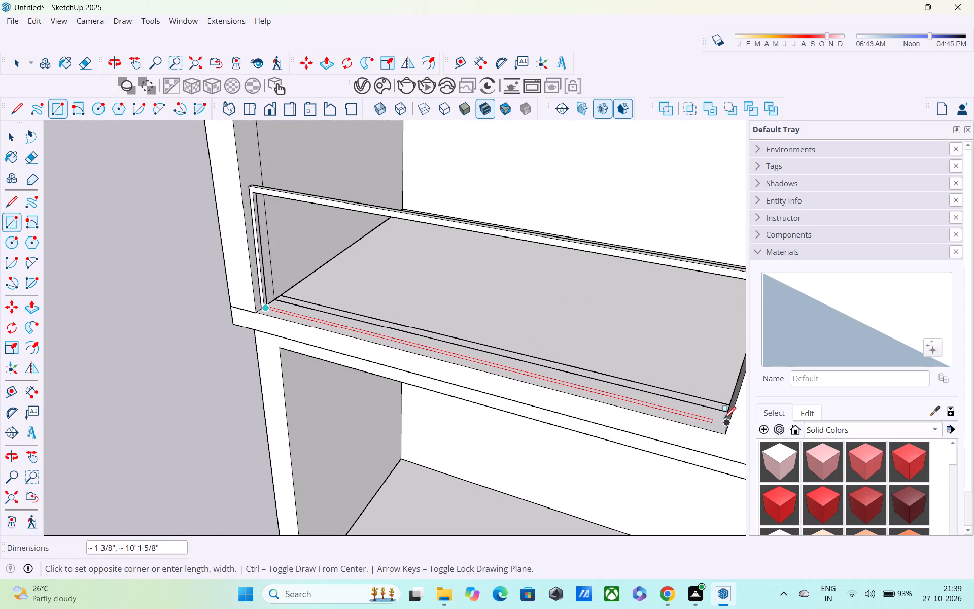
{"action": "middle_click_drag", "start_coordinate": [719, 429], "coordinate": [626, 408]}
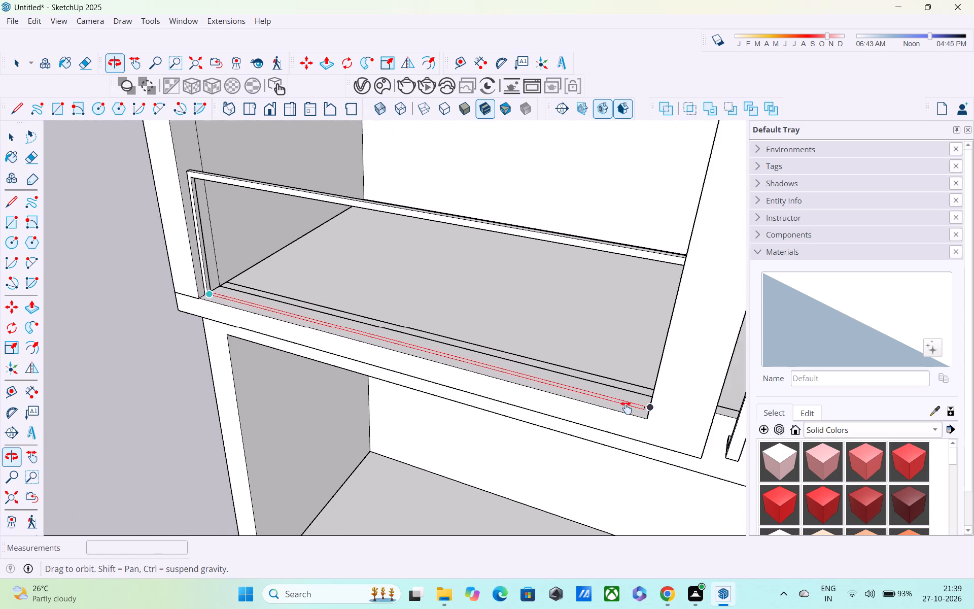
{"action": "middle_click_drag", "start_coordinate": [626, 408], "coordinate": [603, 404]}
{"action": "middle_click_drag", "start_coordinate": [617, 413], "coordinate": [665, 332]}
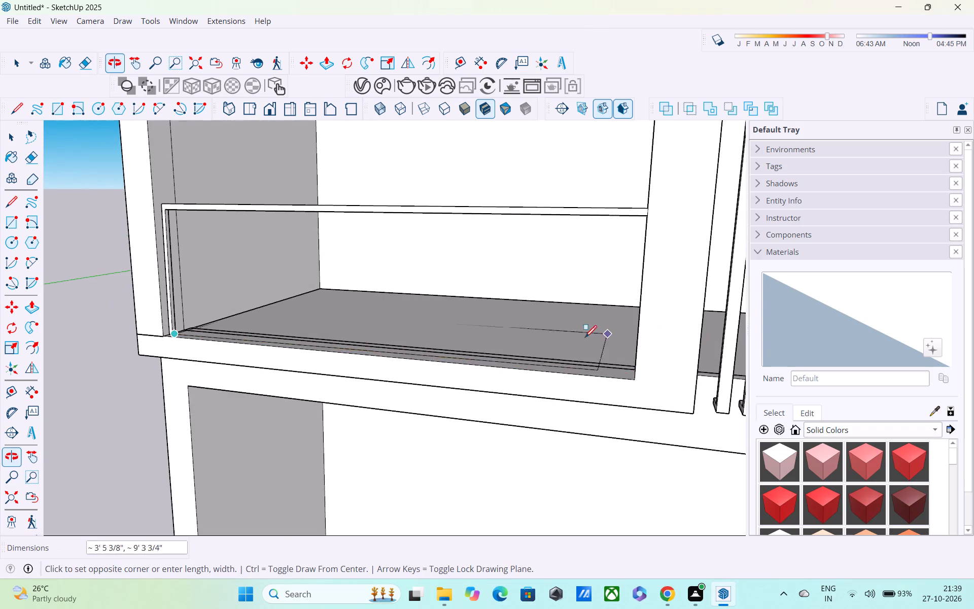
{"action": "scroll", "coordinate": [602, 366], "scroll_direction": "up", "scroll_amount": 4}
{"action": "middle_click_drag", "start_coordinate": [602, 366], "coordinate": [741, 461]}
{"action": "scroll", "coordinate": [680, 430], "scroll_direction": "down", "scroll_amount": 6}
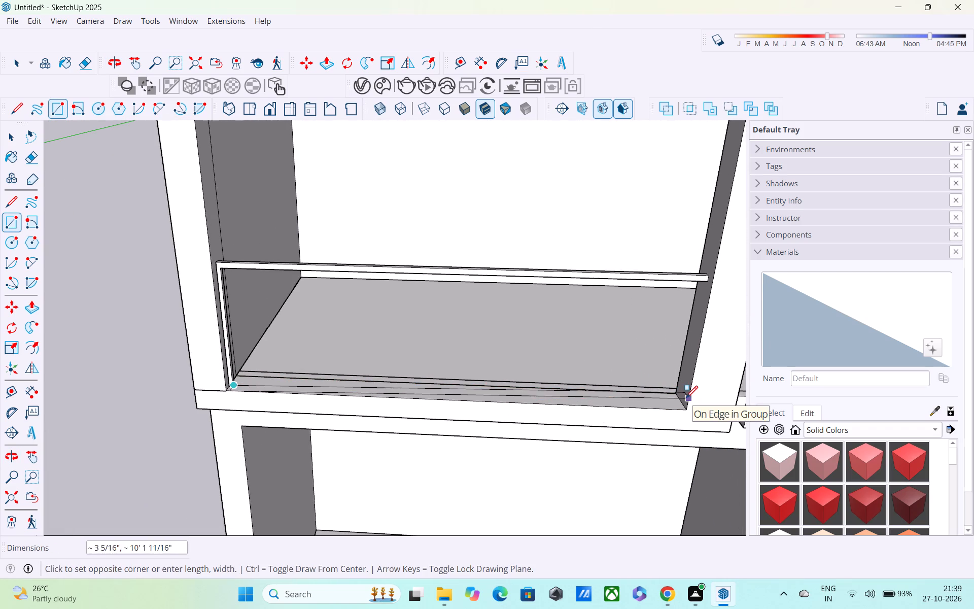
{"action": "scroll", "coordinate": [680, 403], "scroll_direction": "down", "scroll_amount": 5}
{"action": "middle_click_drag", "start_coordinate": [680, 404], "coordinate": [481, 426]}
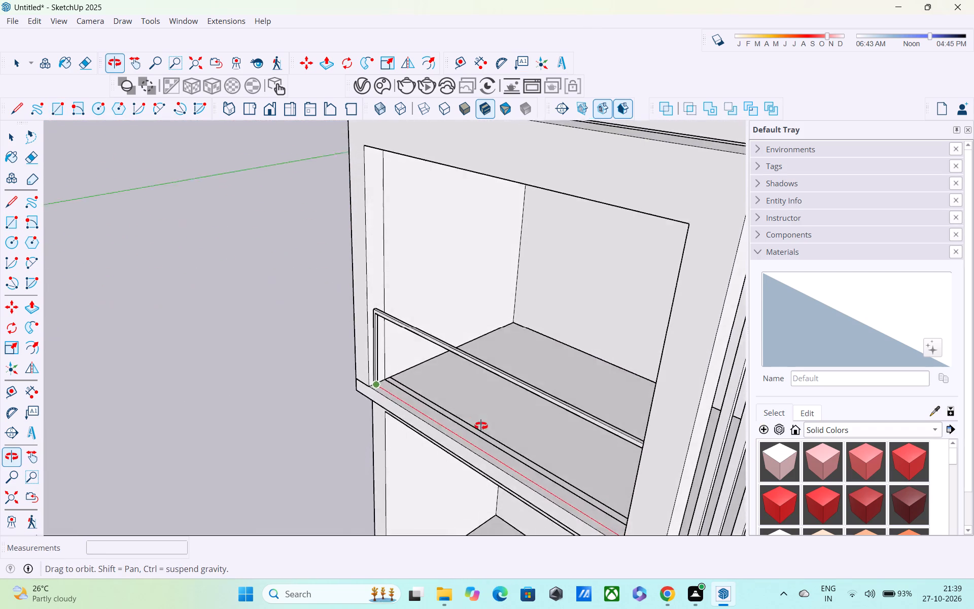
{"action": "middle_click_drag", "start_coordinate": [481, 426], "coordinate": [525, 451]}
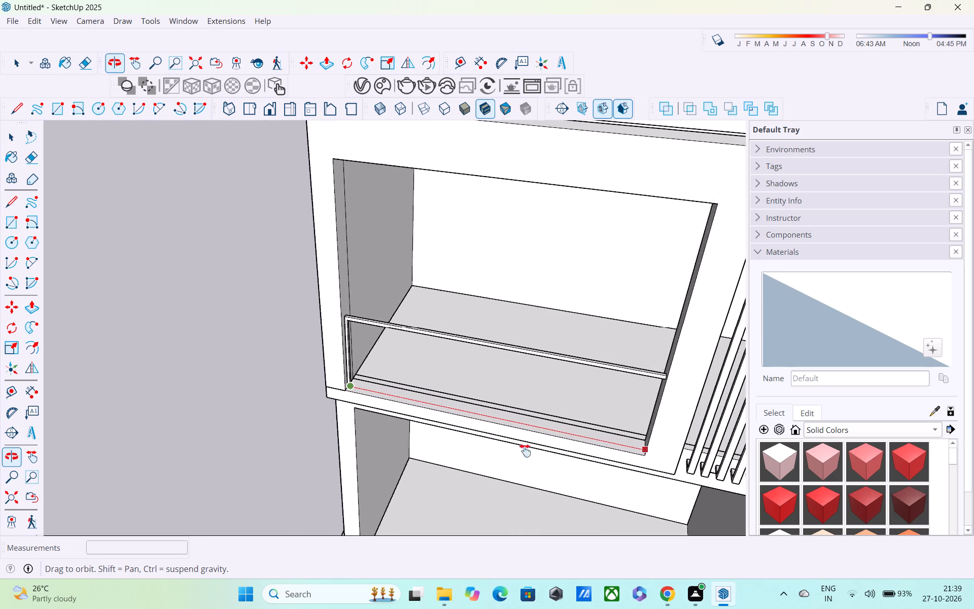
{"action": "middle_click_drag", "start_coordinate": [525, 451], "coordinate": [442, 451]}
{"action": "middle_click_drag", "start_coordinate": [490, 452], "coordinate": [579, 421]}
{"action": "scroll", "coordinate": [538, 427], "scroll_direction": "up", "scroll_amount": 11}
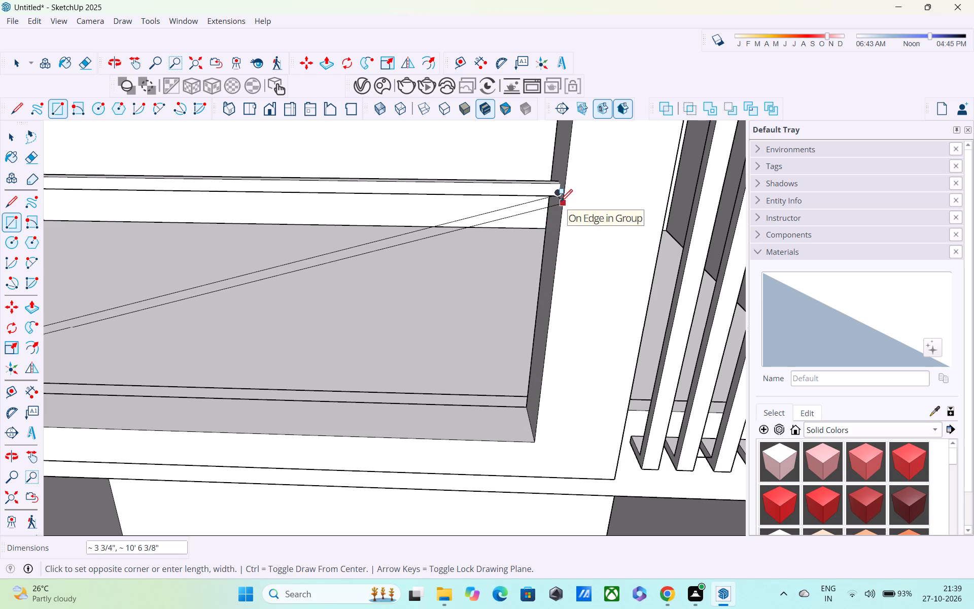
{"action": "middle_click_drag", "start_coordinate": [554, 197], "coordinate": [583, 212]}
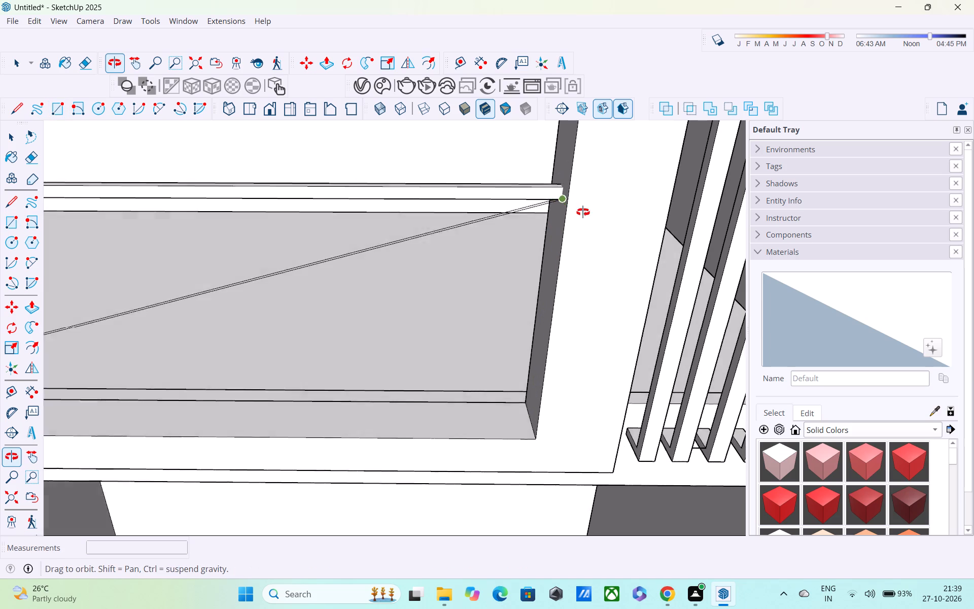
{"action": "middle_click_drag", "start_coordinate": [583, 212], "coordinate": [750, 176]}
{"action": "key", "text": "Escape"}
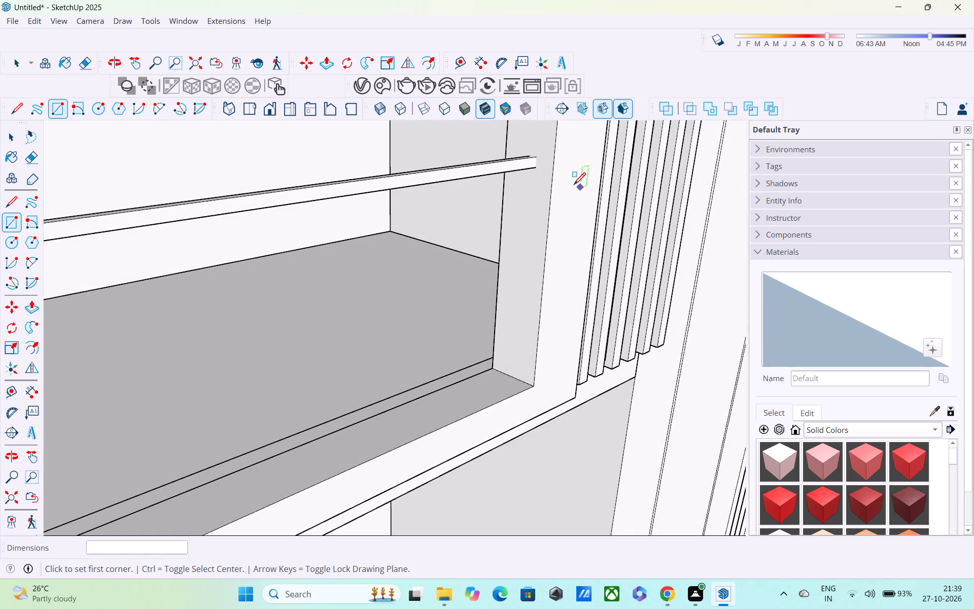
Draw an infill rectangle about 10' 2 1/4" by 2' 9 9/16" from the rail's underside at the slat-side frame to the post's foot.
{"action": "left_click", "coordinate": [535, 170]}
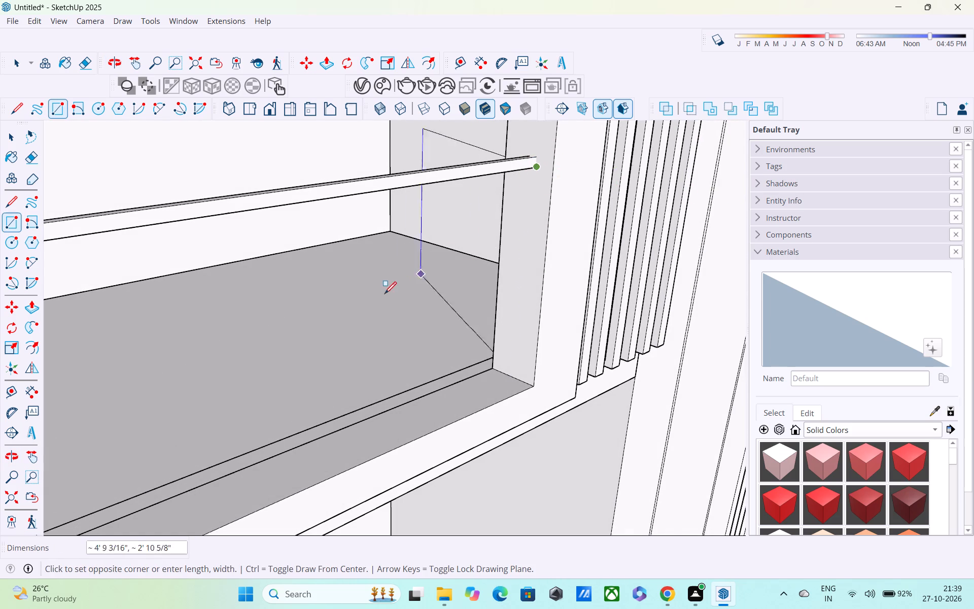
{"action": "scroll", "coordinate": [372, 298], "scroll_direction": "down", "scroll_amount": 3}
{"action": "middle_click_drag", "start_coordinate": [385, 334], "coordinate": [618, 293], "text": "shift"}
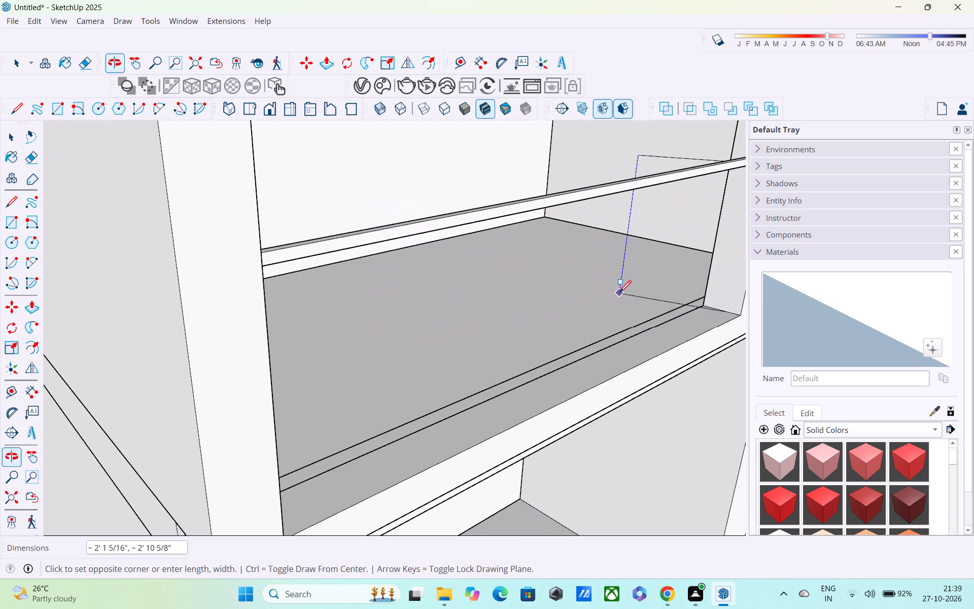
{"action": "scroll", "coordinate": [547, 336], "scroll_direction": "down", "scroll_amount": 1}
{"action": "middle_click_drag", "start_coordinate": [411, 395], "coordinate": [544, 330], "text": "shift"}
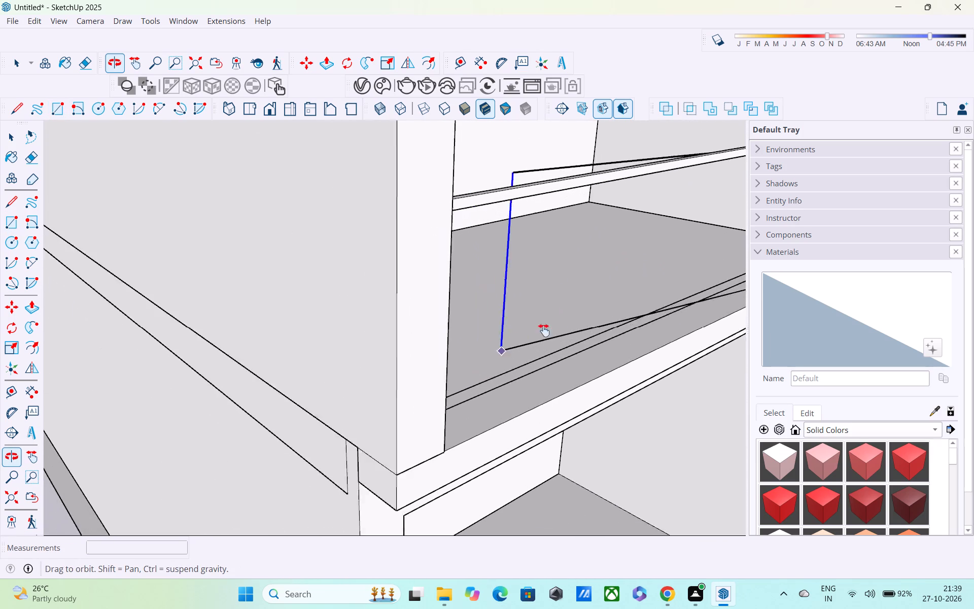
{"action": "middle_click_drag", "start_coordinate": [544, 330], "coordinate": [263, 320], "text": "shift"}
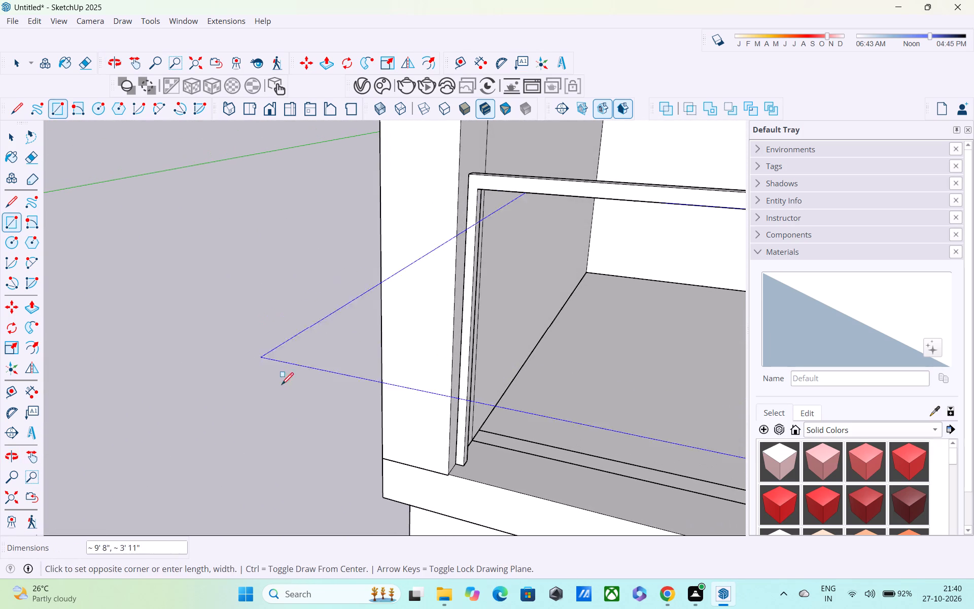
{"action": "left_click", "coordinate": [463, 462]}
Place a vertical guide 9" in from the niche back wall's side edge nearest the post.
{"action": "scroll", "coordinate": [471, 464], "scroll_direction": "down", "scroll_amount": 6}
{"action": "scroll", "coordinate": [530, 470], "scroll_direction": "down", "scroll_amount": 1}
{"action": "middle_click_drag", "start_coordinate": [530, 470], "coordinate": [373, 353], "text": "shift"}
{"action": "scroll", "coordinate": [373, 355], "scroll_direction": "down", "scroll_amount": 6}
{"action": "middle_click_drag", "start_coordinate": [443, 447], "coordinate": [450, 360]}
{"action": "scroll", "coordinate": [452, 358], "scroll_direction": "down", "scroll_amount": 7}
{"action": "middle_click_drag", "start_coordinate": [465, 411], "coordinate": [534, 427]}
{"action": "middle_click_drag", "start_coordinate": [500, 419], "coordinate": [505, 535], "text": "shift"}
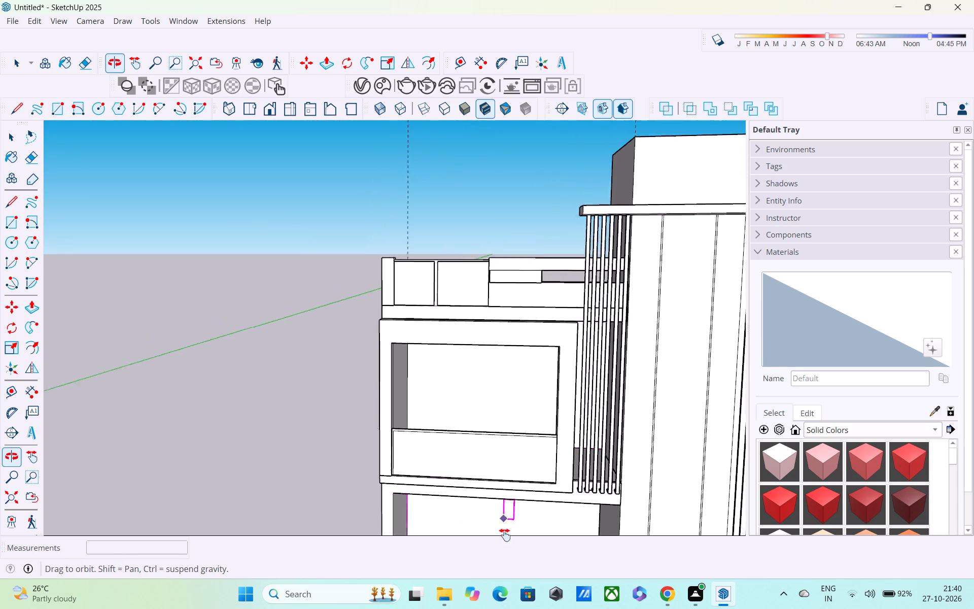
{"action": "middle_click_drag", "start_coordinate": [505, 535], "coordinate": [505, 548], "text": "shift"}
{"action": "middle_click_drag", "start_coordinate": [509, 391], "coordinate": [489, 509]}
{"action": "scroll", "coordinate": [453, 476], "scroll_direction": "up", "scroll_amount": 1}
{"action": "middle_click_drag", "start_coordinate": [450, 462], "coordinate": [450, 420]}
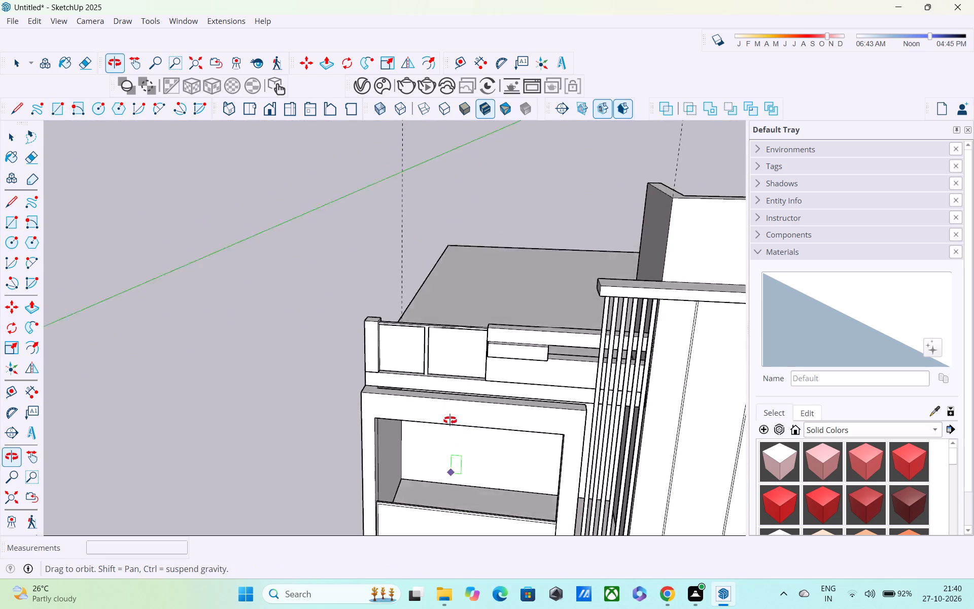
{"action": "middle_click_drag", "start_coordinate": [450, 420], "coordinate": [490, 314]}
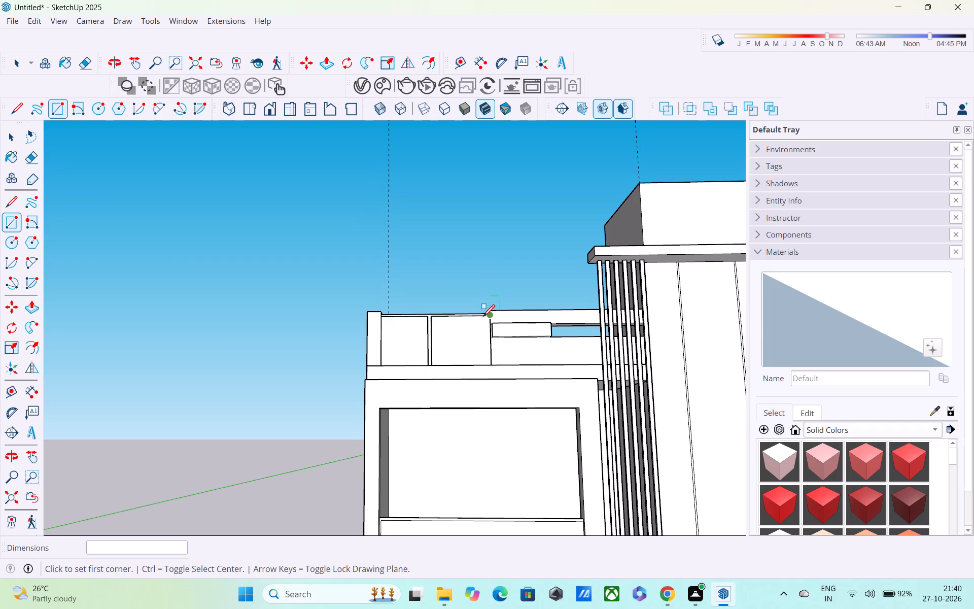
{"action": "key", "text": "t"}
{"action": "middle_click_drag", "start_coordinate": [398, 448], "coordinate": [365, 413]}
{"action": "scroll", "coordinate": [396, 459], "scroll_direction": "up", "scroll_amount": 6}
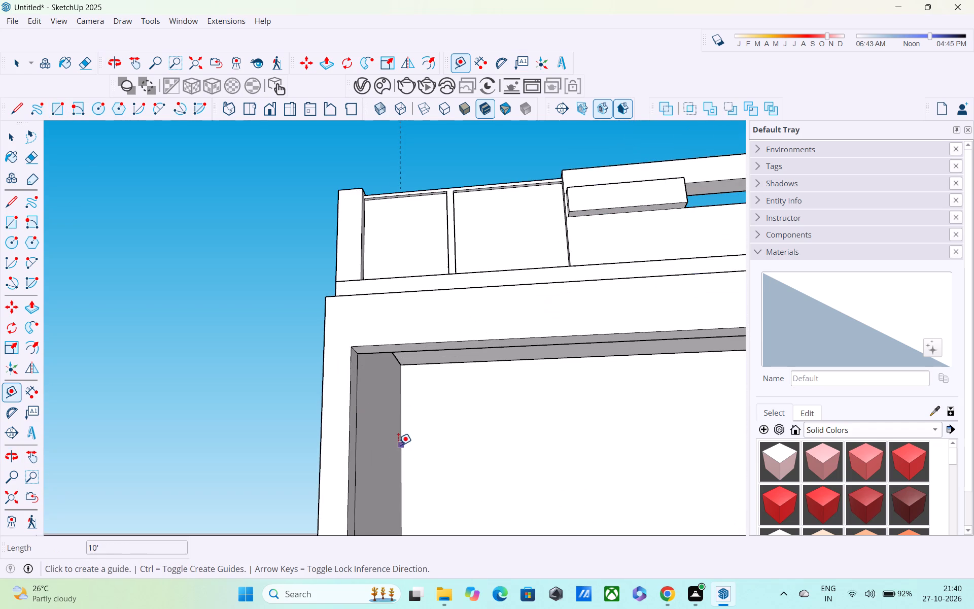
{"action": "left_click", "coordinate": [398, 444]}
{"action": "key", "text": "Escape"}
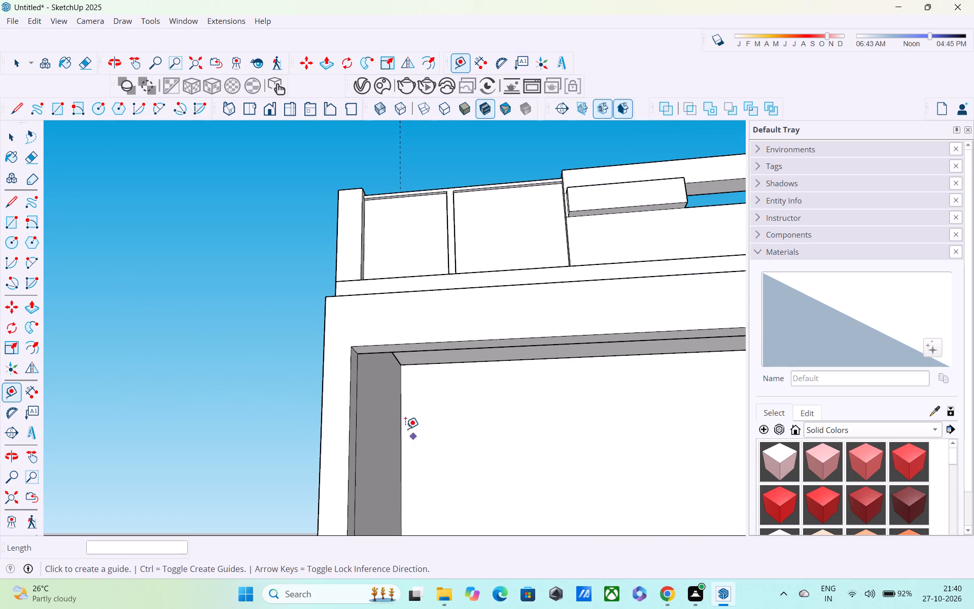
{"action": "left_click", "coordinate": [400, 421]}
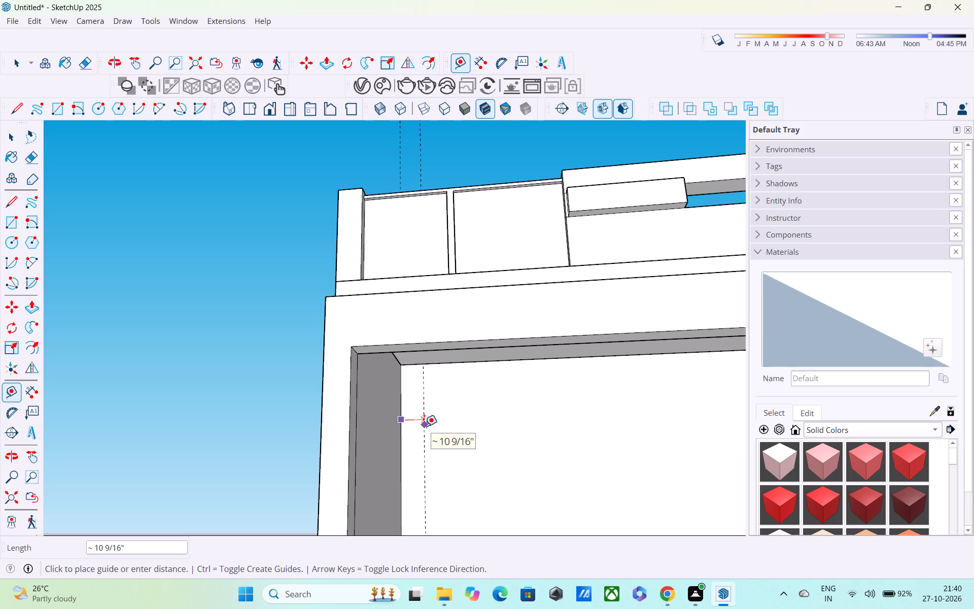
{"action": "type", "text": "9\""}
{"action": "key", "text": "Return"}
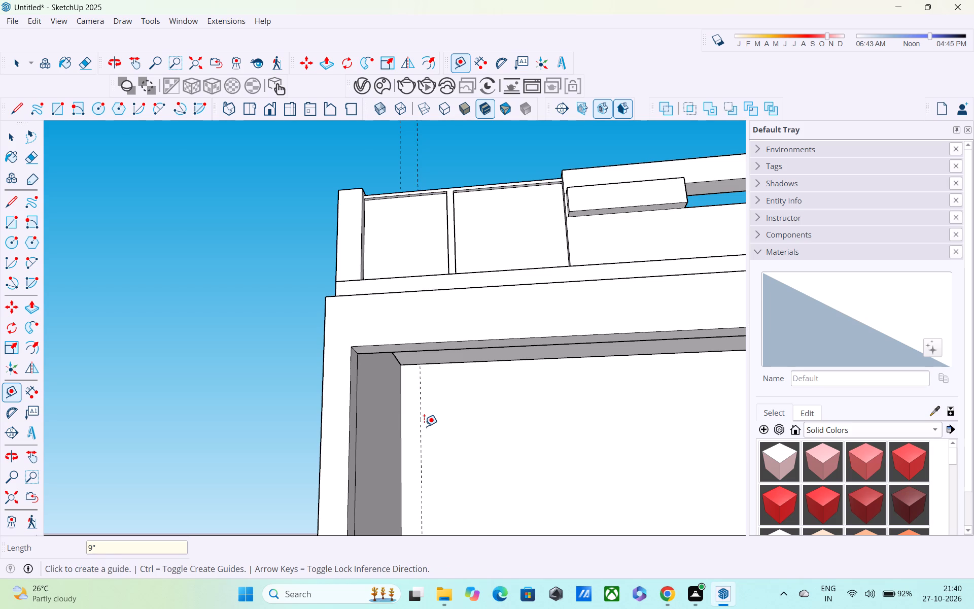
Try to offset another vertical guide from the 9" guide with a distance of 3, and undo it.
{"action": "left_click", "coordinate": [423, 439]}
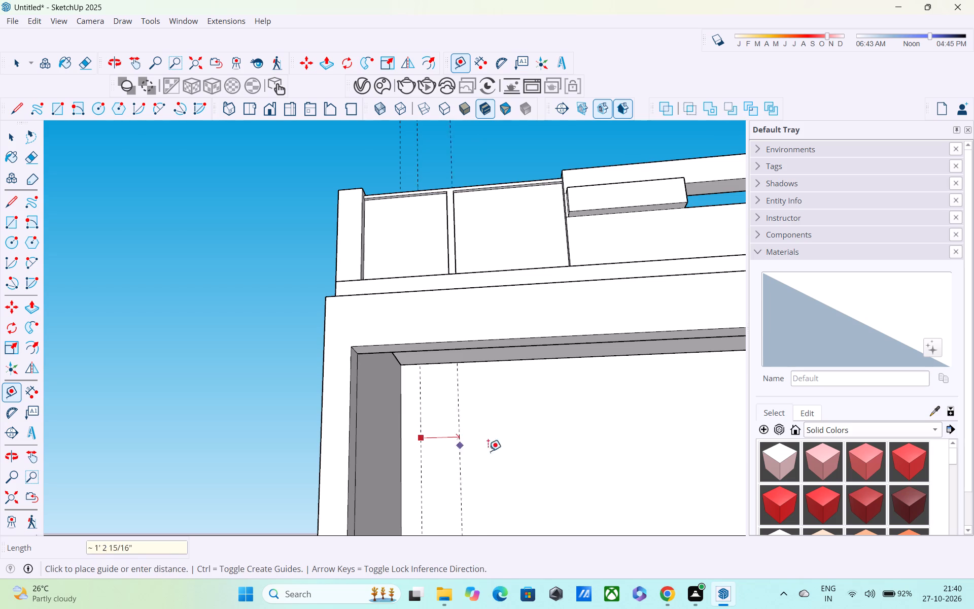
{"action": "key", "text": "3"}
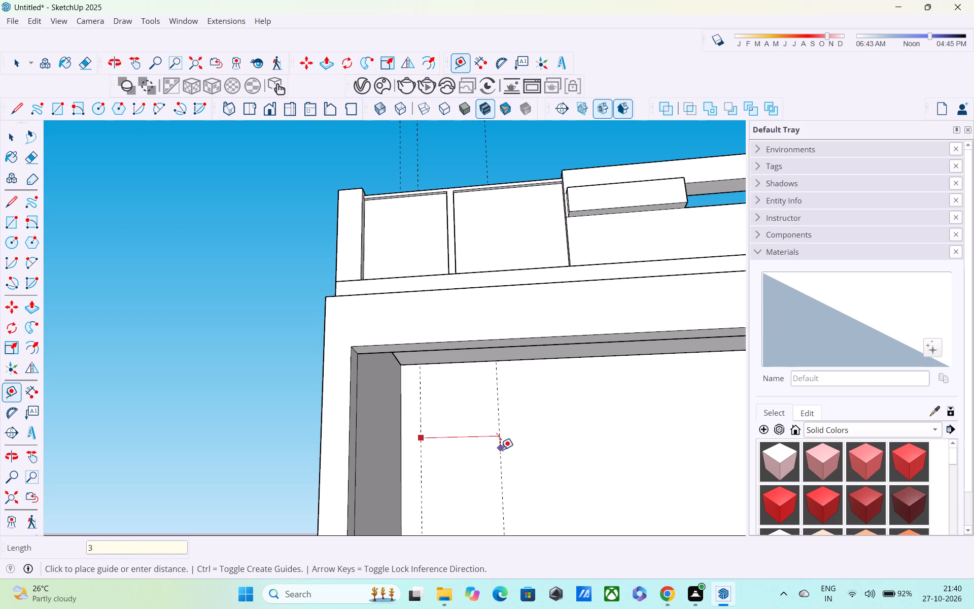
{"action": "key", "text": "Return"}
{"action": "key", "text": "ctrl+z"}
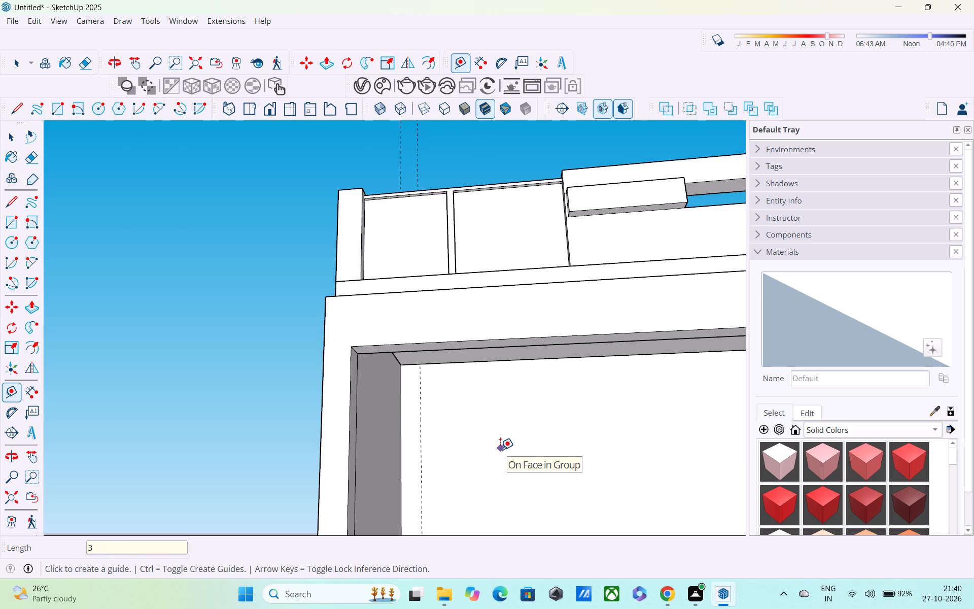
Place a second vertical guide on the niche's back wall 3' from the 9" guide.
{"action": "left_click", "coordinate": [419, 405]}
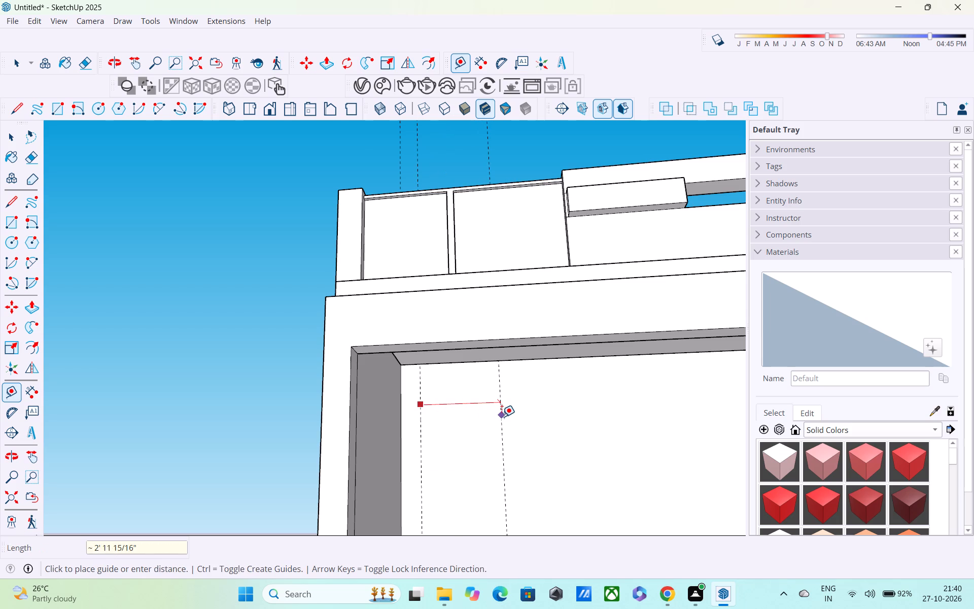
{"action": "type", "text": "3'"}
{"action": "key", "text": "Return"}
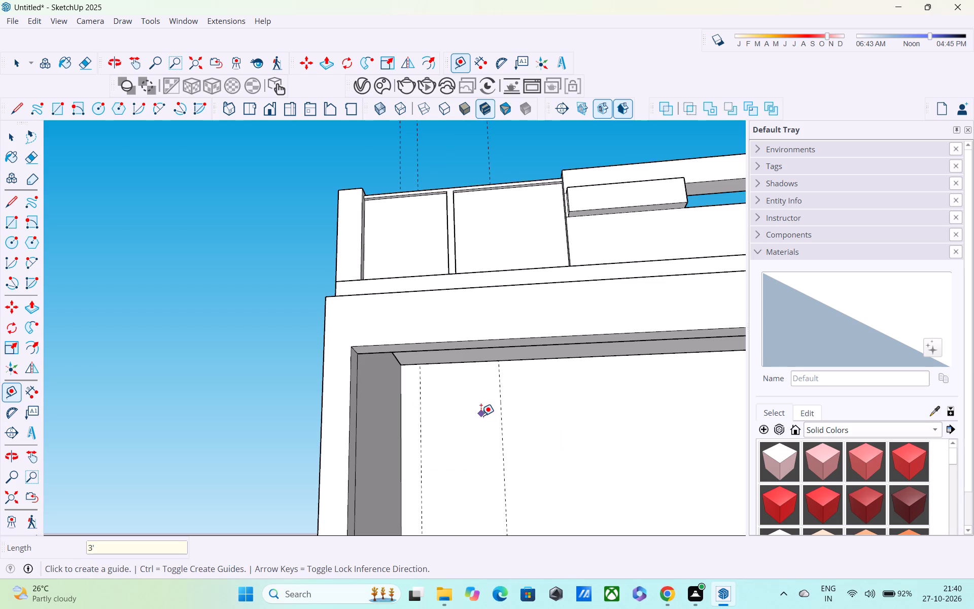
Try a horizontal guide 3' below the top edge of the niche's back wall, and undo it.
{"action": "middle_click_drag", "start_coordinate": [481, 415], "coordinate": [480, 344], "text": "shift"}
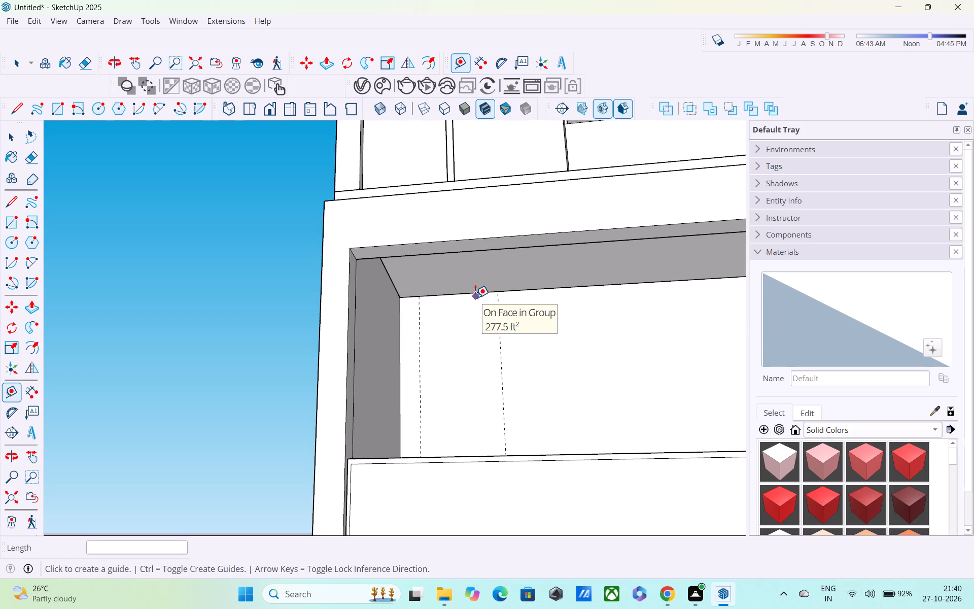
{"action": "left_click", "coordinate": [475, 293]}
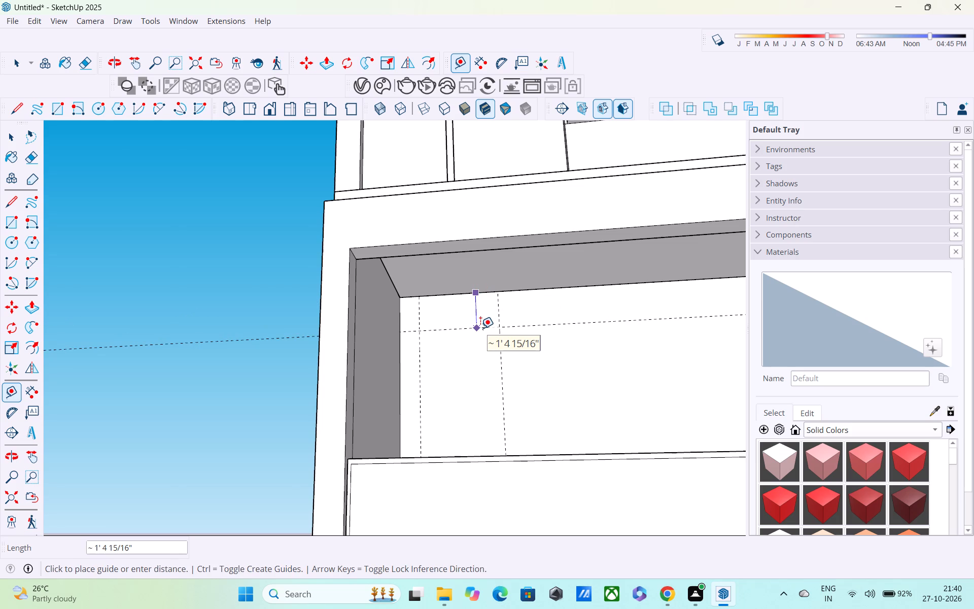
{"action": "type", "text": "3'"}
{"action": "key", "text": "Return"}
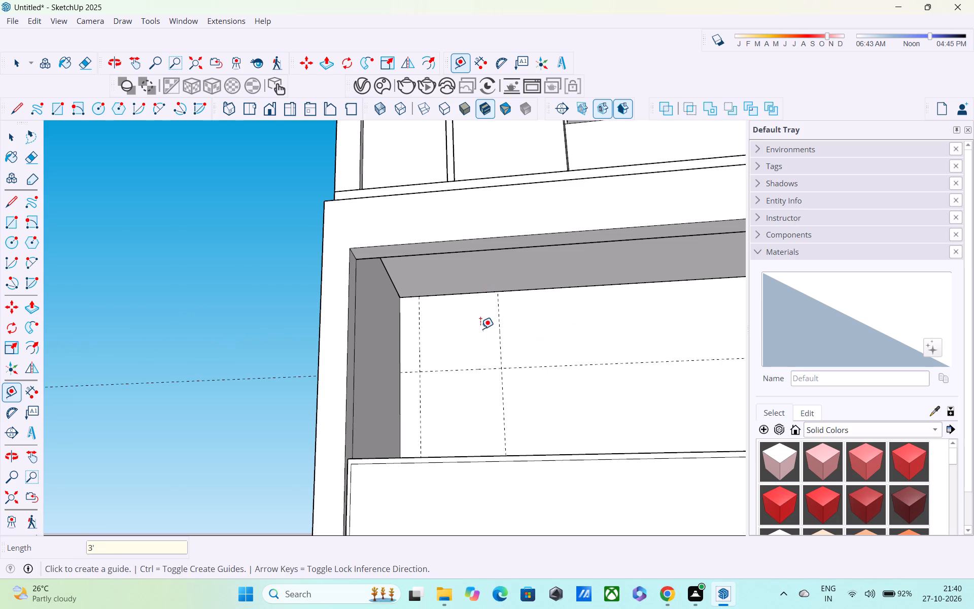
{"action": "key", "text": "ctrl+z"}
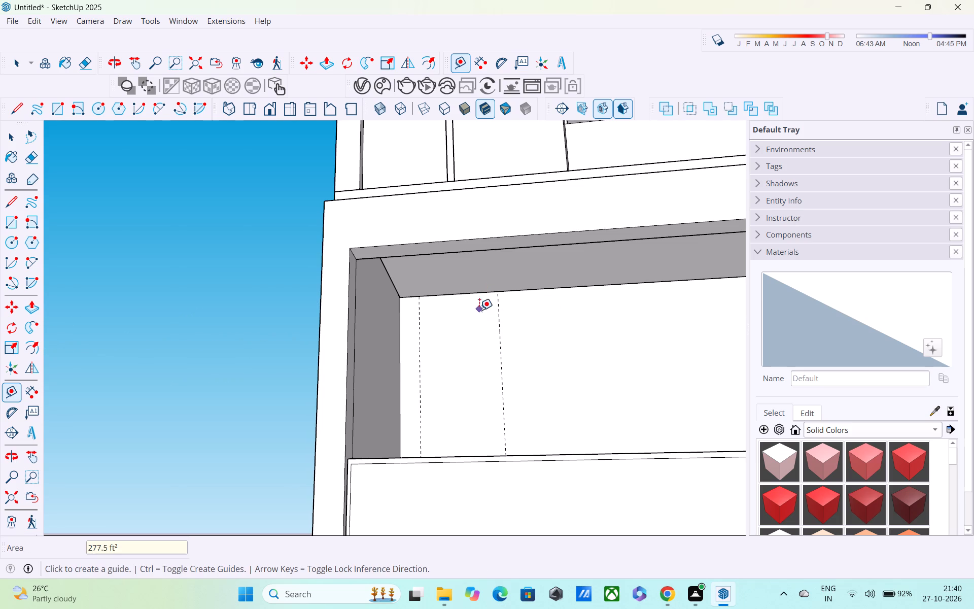
Place a horizontal guide 1.5' below the top edge of the niche's back wall.
{"action": "left_click", "coordinate": [475, 288]}
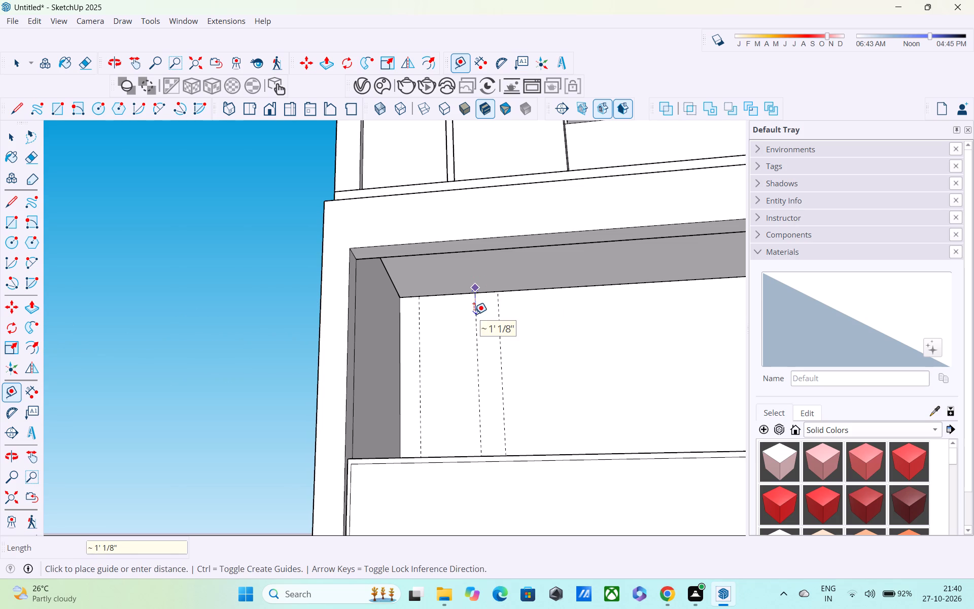
{"action": "key", "text": "Escape"}
{"action": "left_click", "coordinate": [463, 294]}
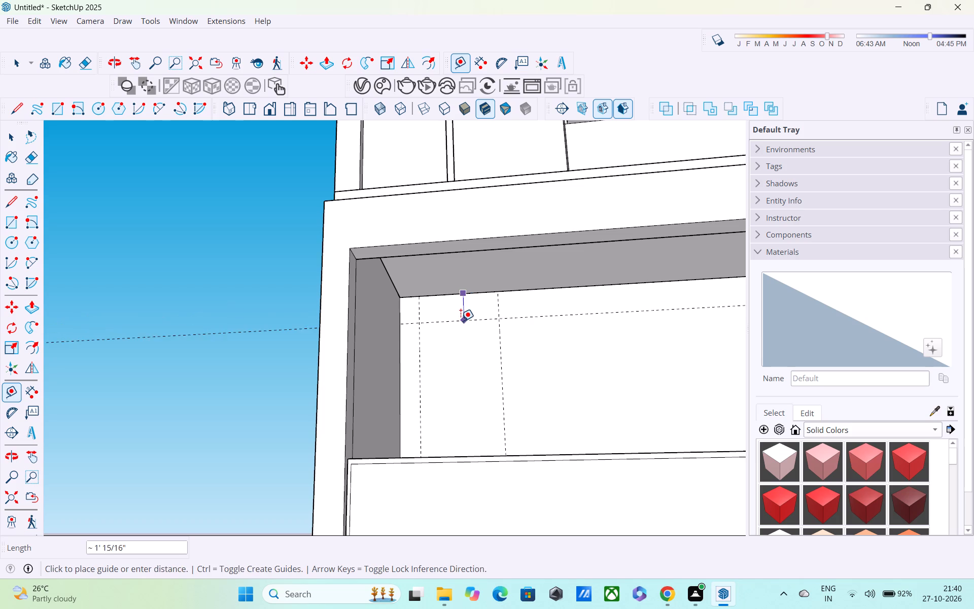
{"action": "type", "text": "1.5'"}
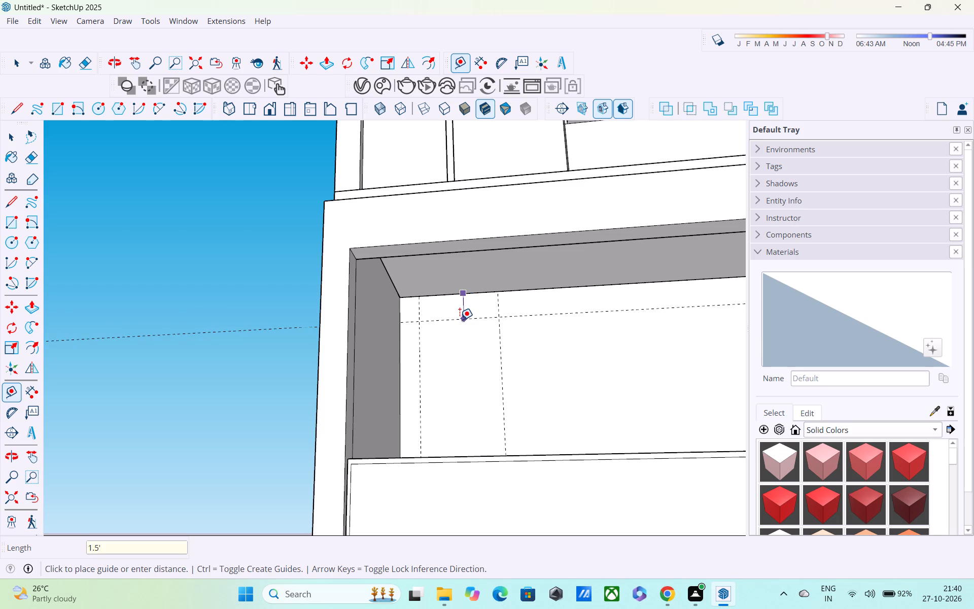
{"action": "key", "text": "Return"}
{"action": "middle_click_drag", "start_coordinate": [460, 320], "coordinate": [426, 501]}
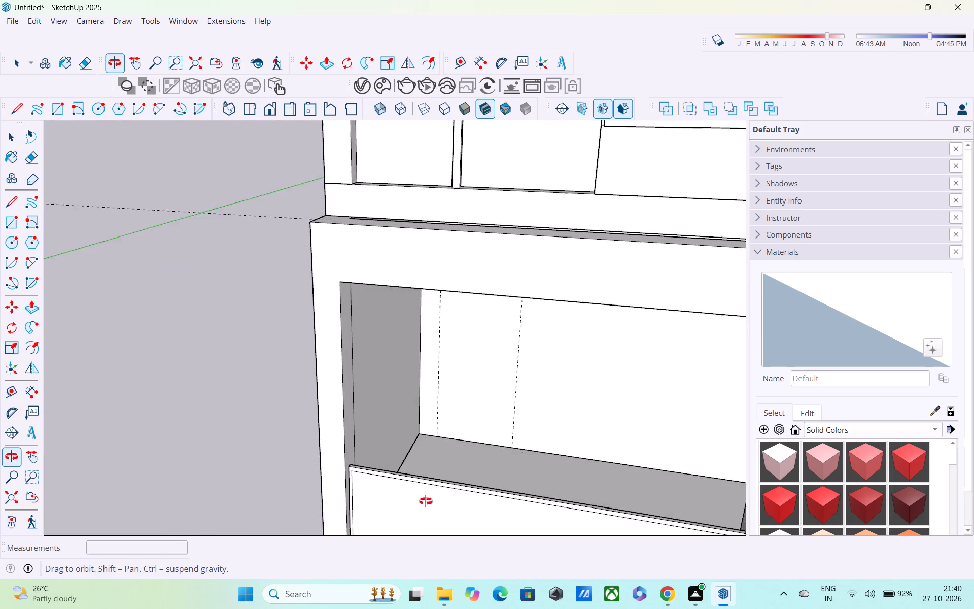
Place a horizontal guide 6" above the bottom edge of the niche's back wall.
{"action": "middle_click_drag", "start_coordinate": [426, 501], "coordinate": [418, 521]}
{"action": "scroll", "coordinate": [460, 466], "scroll_direction": "up", "scroll_amount": 5}
{"action": "middle_click_drag", "start_coordinate": [467, 432], "coordinate": [462, 395]}
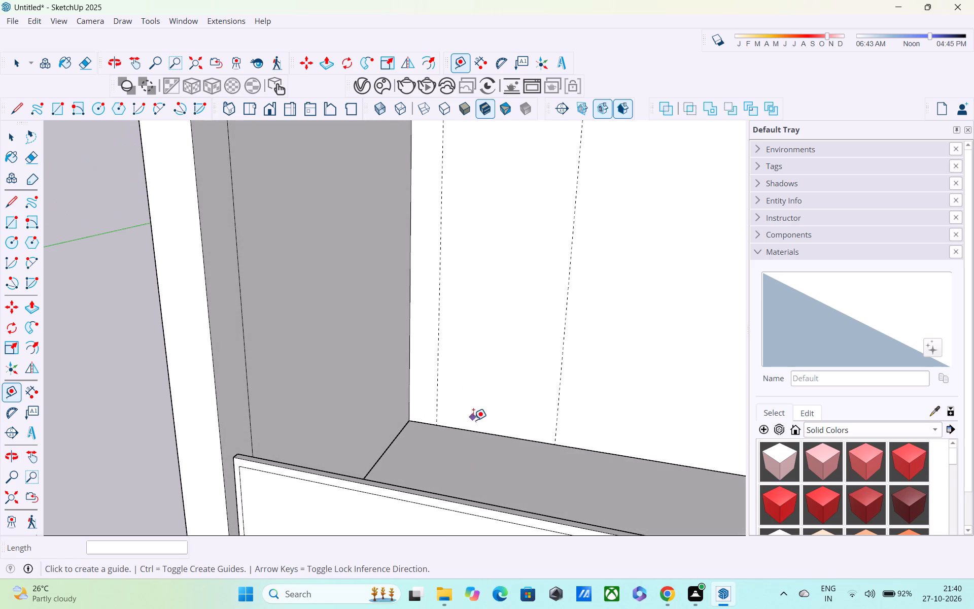
{"action": "left_click", "coordinate": [475, 434]}
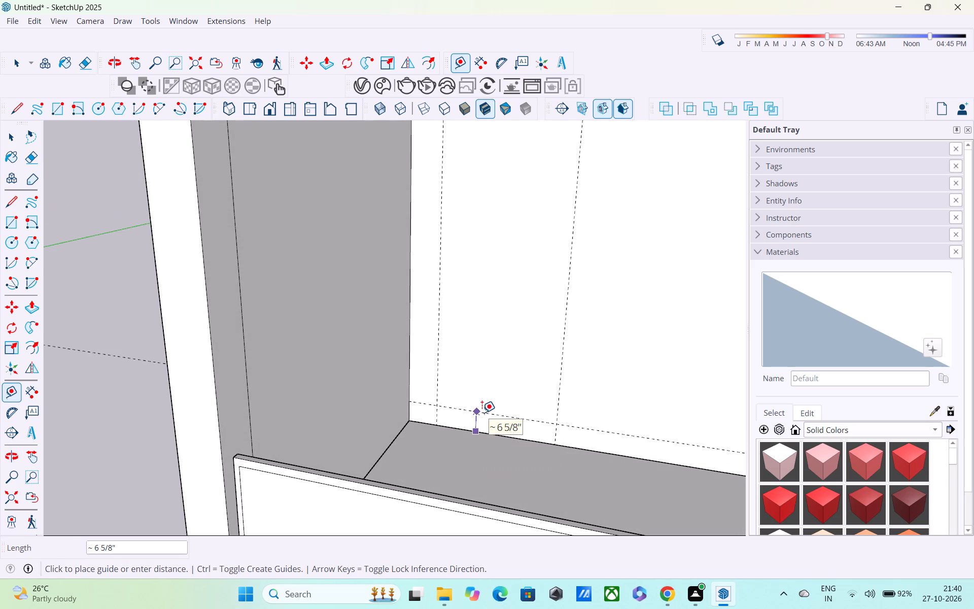
{"action": "type", "text": "6\":"}
{"action": "key", "text": "Return"}
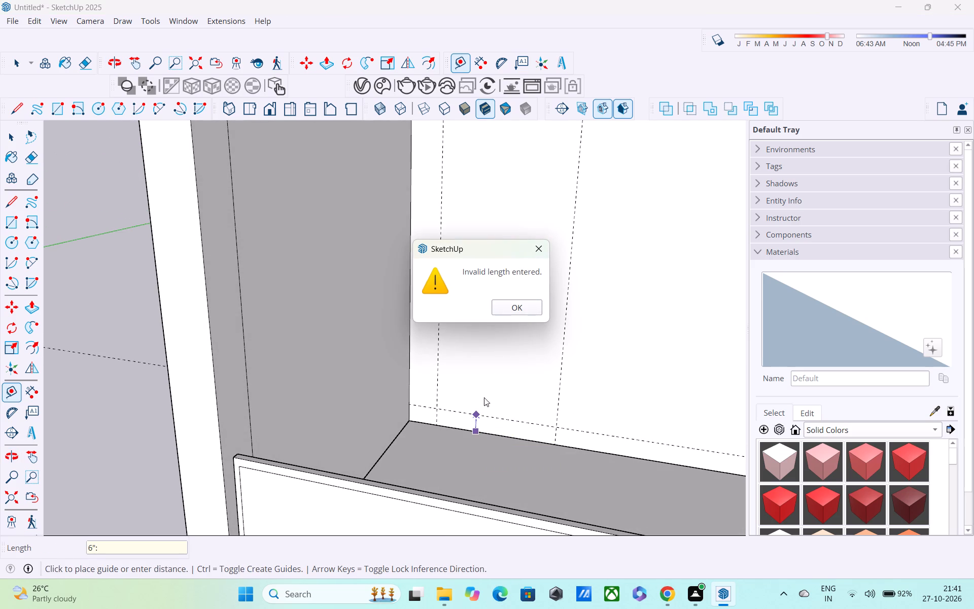
{"action": "left_click", "coordinate": [516, 311]}
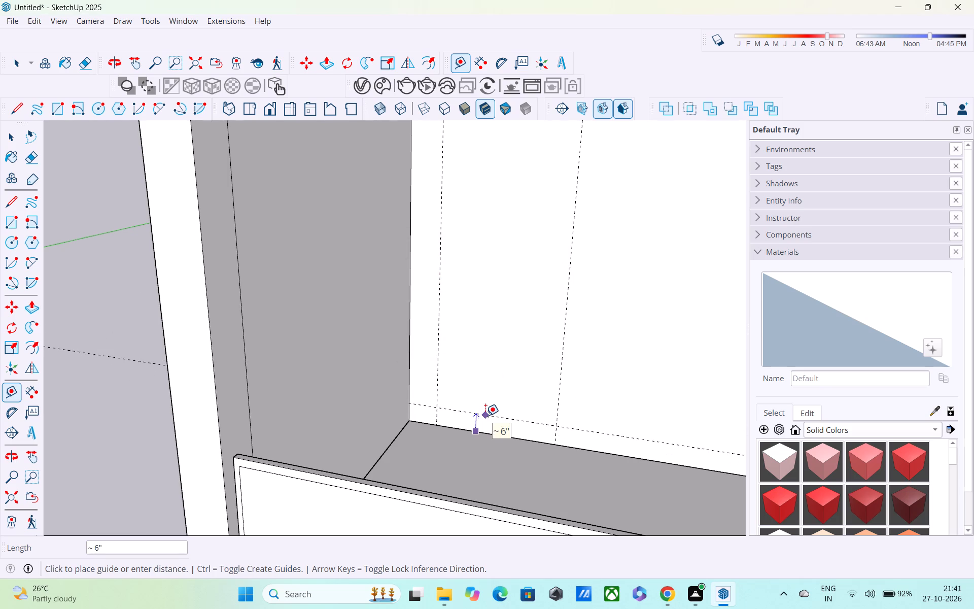
{"action": "type", "text": "6\""}
{"action": "key", "text": "Return"}
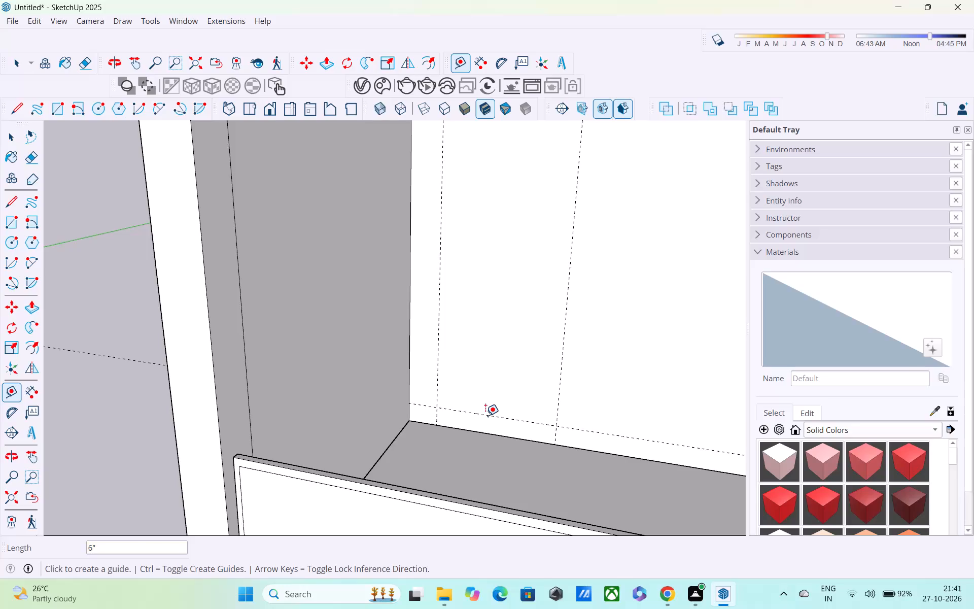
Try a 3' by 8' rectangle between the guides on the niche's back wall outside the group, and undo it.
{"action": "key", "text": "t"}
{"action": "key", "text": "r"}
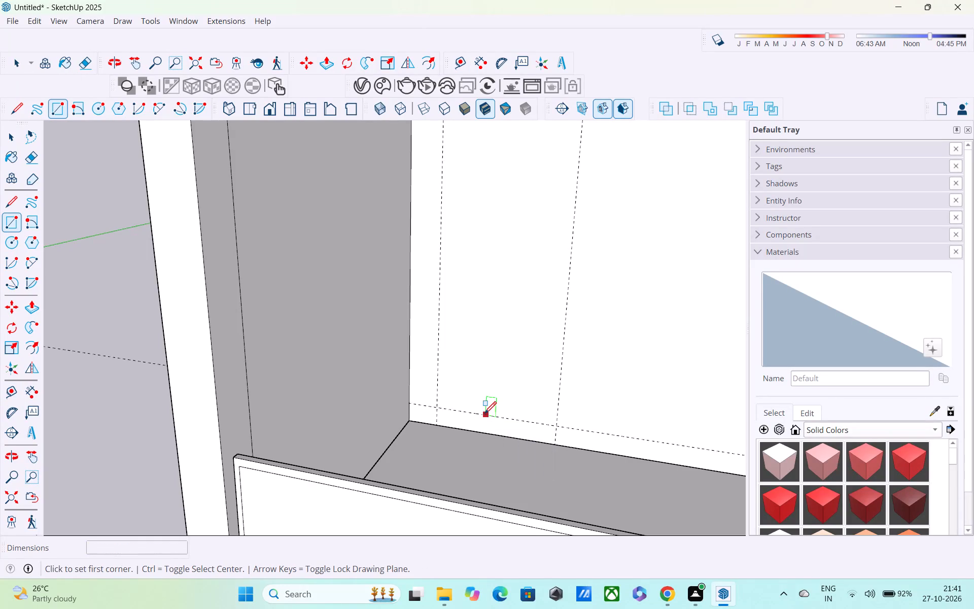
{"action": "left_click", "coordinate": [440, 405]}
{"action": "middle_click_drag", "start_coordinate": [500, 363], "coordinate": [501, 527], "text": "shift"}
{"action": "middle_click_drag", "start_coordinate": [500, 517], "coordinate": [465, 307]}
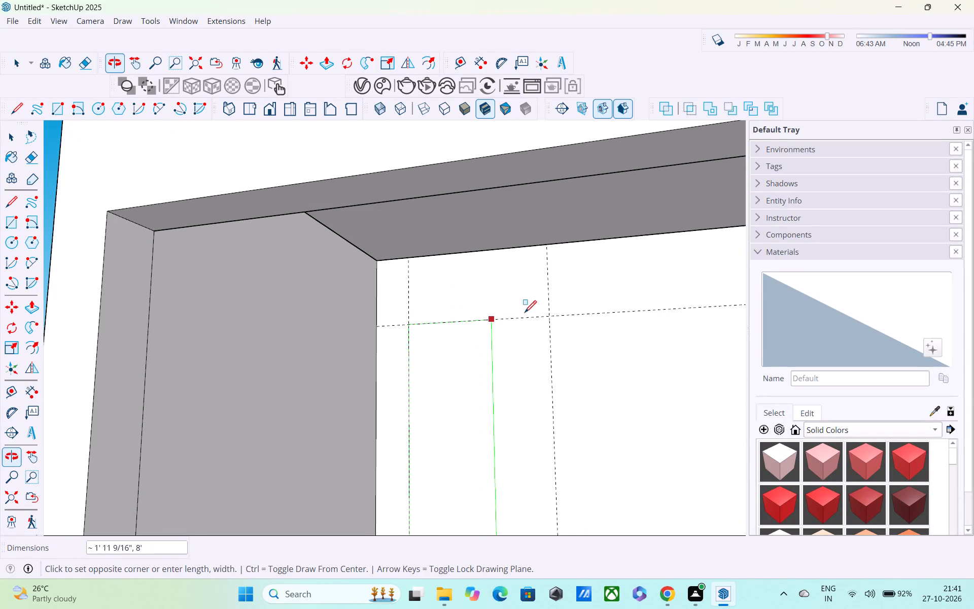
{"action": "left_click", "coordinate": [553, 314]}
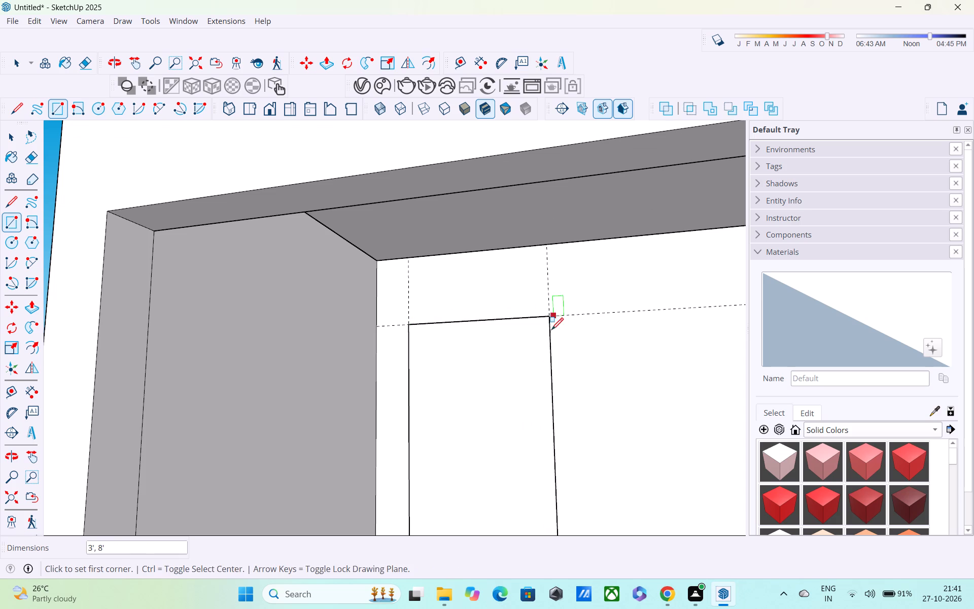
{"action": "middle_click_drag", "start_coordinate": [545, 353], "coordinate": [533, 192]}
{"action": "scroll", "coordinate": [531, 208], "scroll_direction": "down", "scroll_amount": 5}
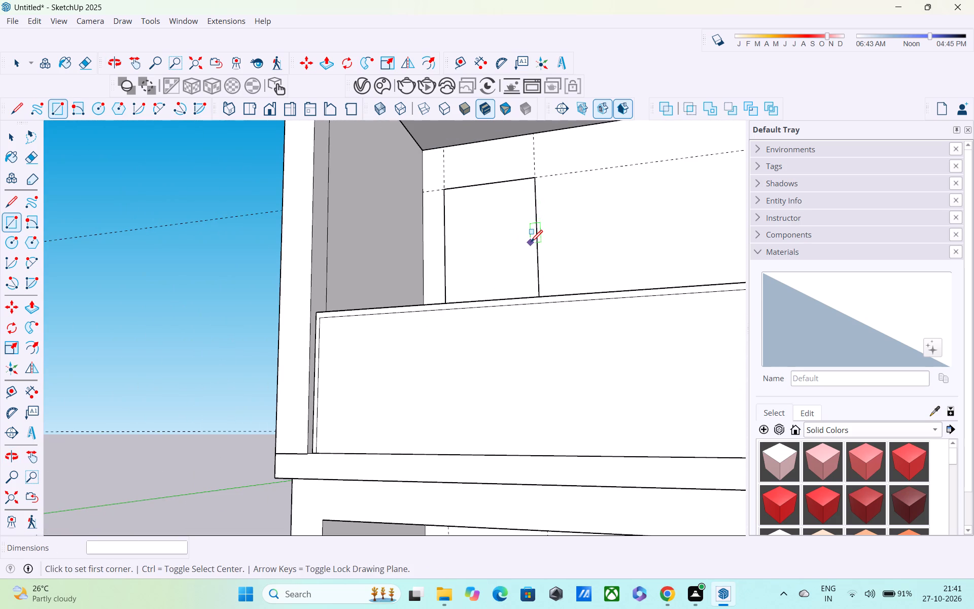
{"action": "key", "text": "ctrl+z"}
Open the niche's group for editing and draw a 3' by 8' rectangle between the guide intersections on its back wall.
{"action": "key", "text": "space"}
{"action": "double_click", "coordinate": [567, 229]}
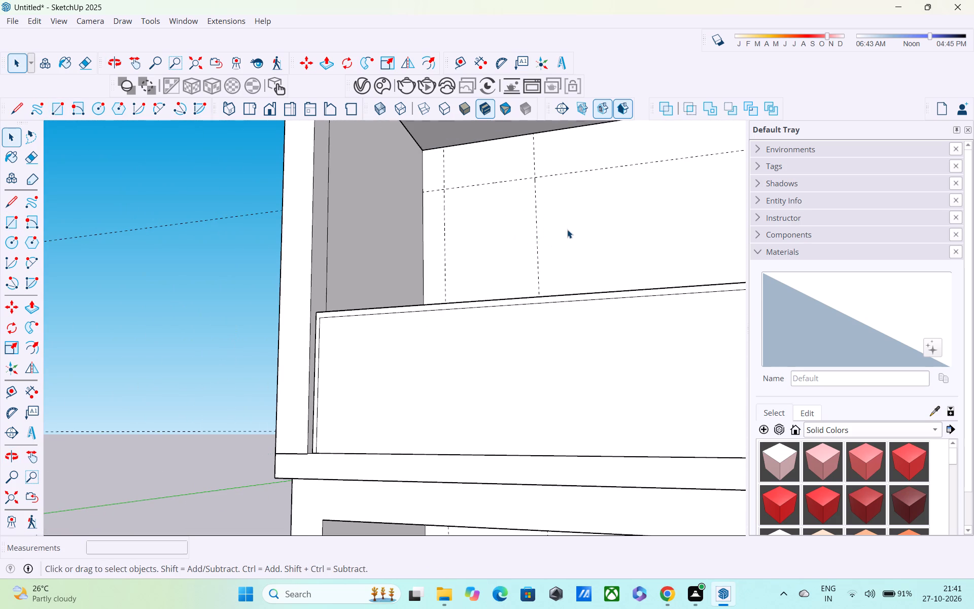
{"action": "key", "text": "r"}
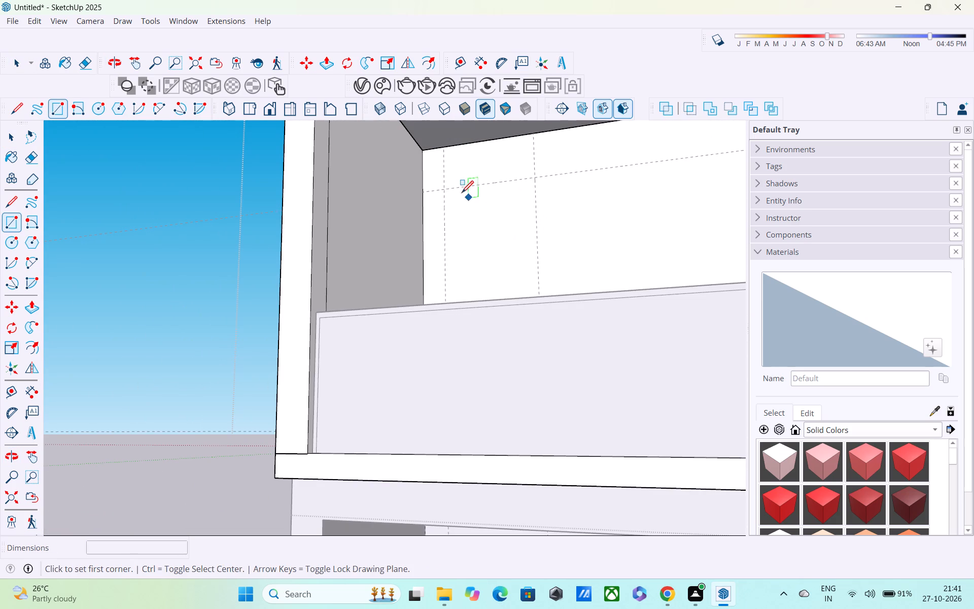
{"action": "left_click", "coordinate": [444, 191]}
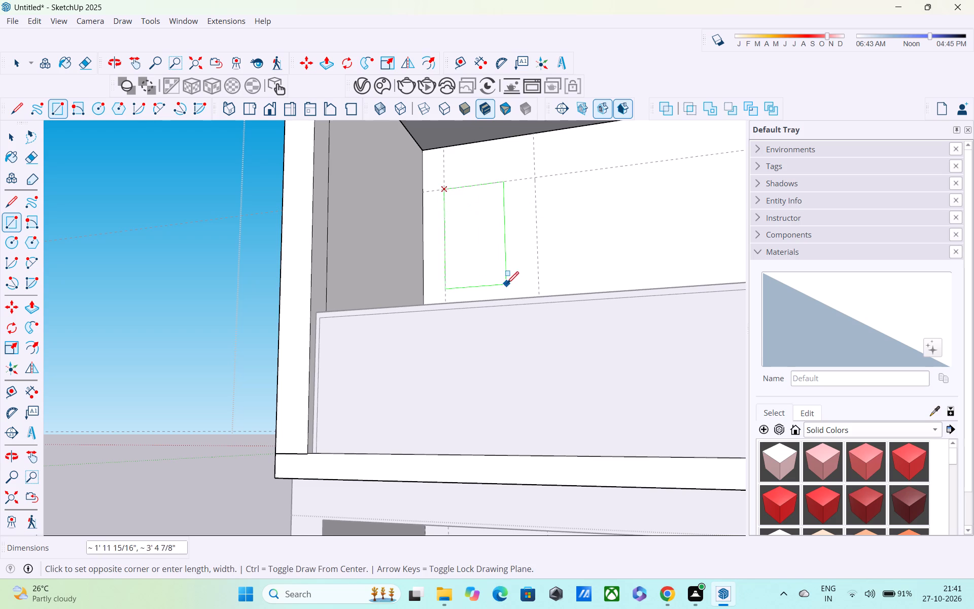
{"action": "middle_click_drag", "start_coordinate": [507, 287], "coordinate": [458, 231]}
{"action": "scroll", "coordinate": [458, 231], "scroll_direction": "down", "scroll_amount": 1, "text": "shift"}
{"action": "middle_click_drag", "start_coordinate": [458, 231], "coordinate": [499, 452]}
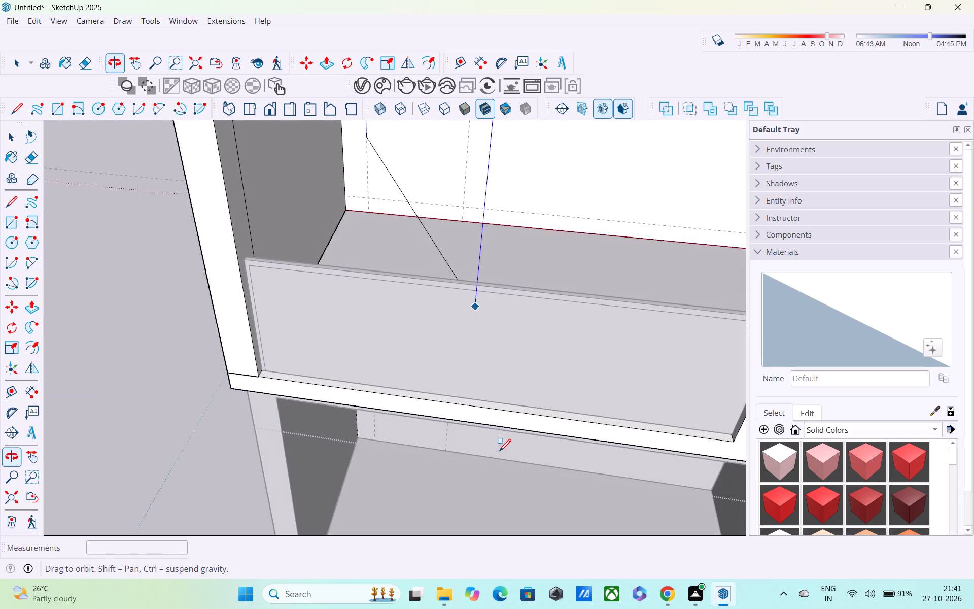
{"action": "middle_click_drag", "start_coordinate": [499, 452], "coordinate": [499, 453]}
{"action": "scroll", "coordinate": [463, 275], "scroll_direction": "up", "scroll_amount": 4}
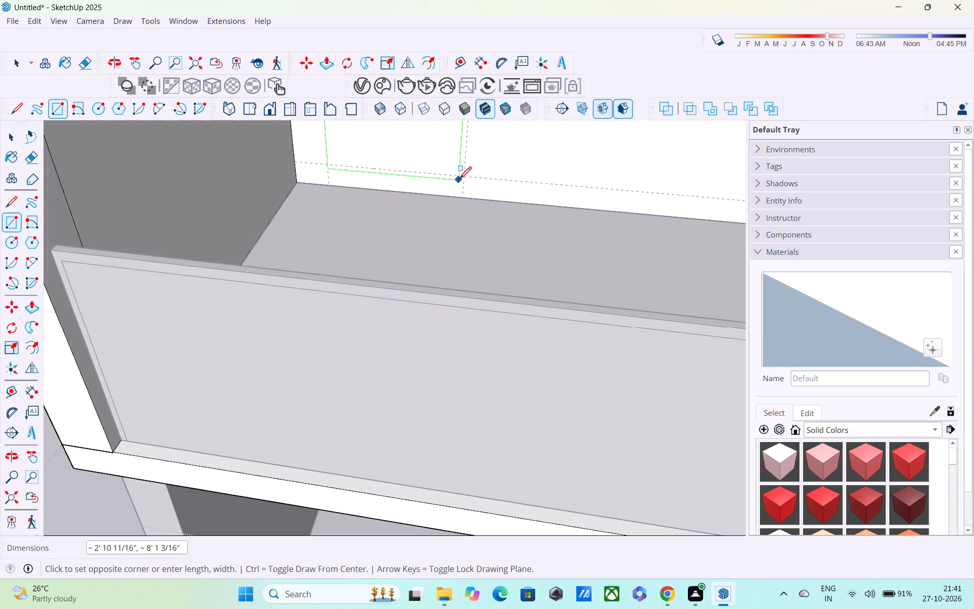
{"action": "left_click", "coordinate": [461, 177]}
{"action": "middle_click_drag", "start_coordinate": [463, 185], "coordinate": [477, 380], "text": "shift"}
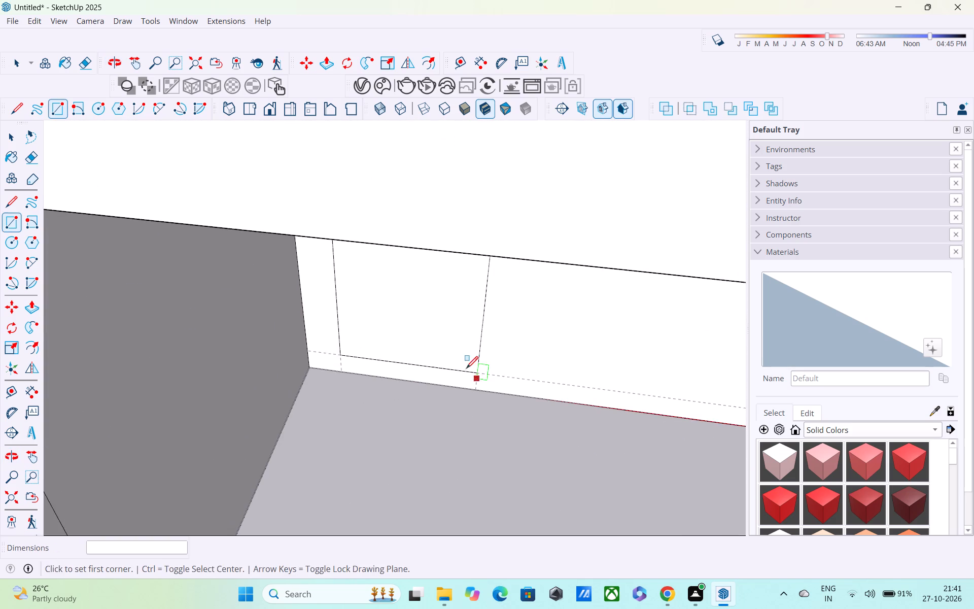
{"action": "middle_click_drag", "start_coordinate": [449, 348], "coordinate": [446, 232]}
Offset the new rectangle's outline 3" inward to form a frame border.
{"action": "key", "text": "space"}
{"action": "left_click", "coordinate": [444, 235]}
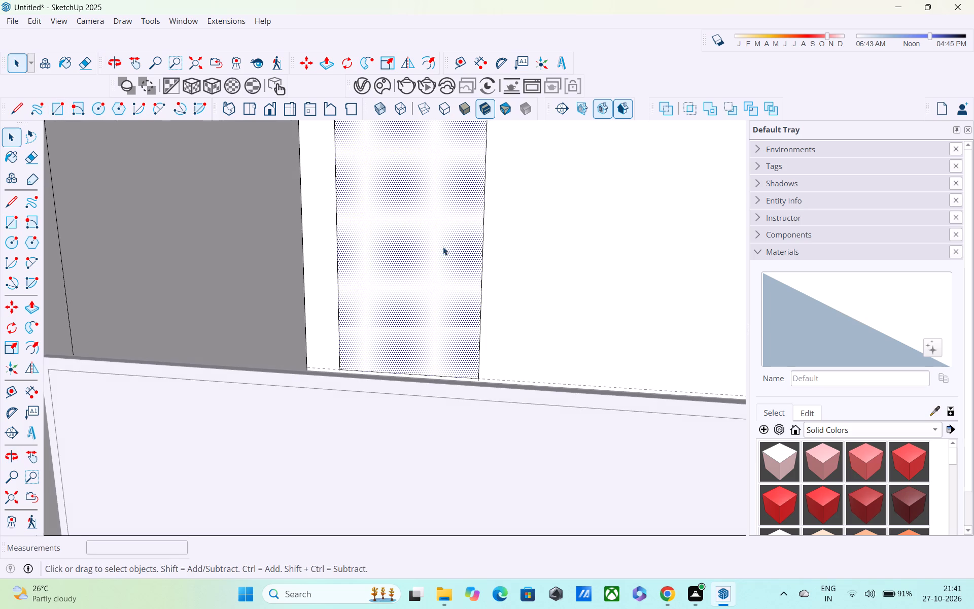
{"action": "middle_click_drag", "start_coordinate": [444, 252], "coordinate": [470, 388]}
{"action": "middle_click_drag", "start_coordinate": [445, 361], "coordinate": [444, 387]}
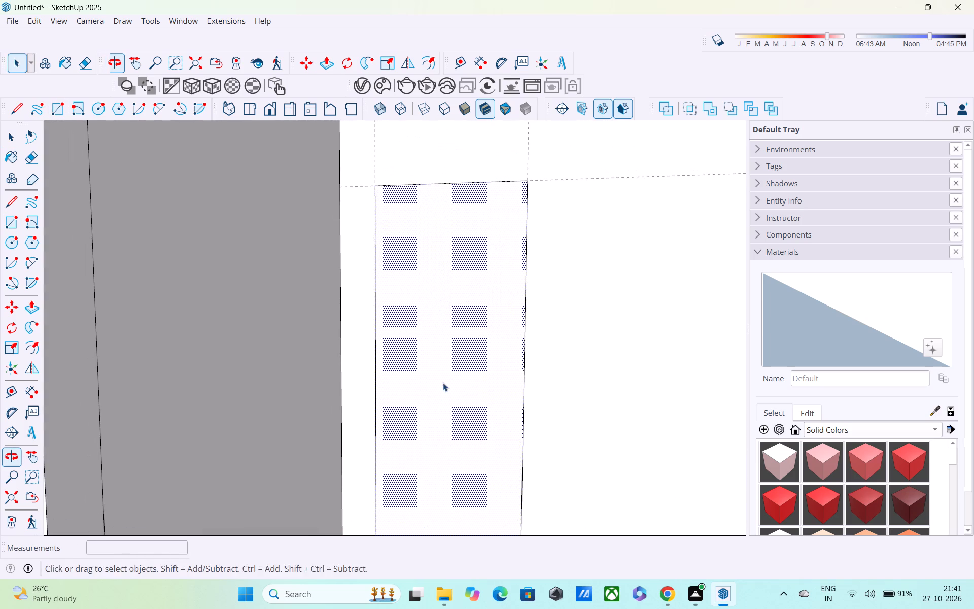
{"action": "middle_click_drag", "start_coordinate": [441, 379], "coordinate": [429, 299]}
{"action": "scroll", "coordinate": [429, 294], "scroll_direction": "down", "scroll_amount": 1}
{"action": "middle_click_drag", "start_coordinate": [431, 312], "coordinate": [442, 365], "text": "shift"}
{"action": "scroll", "coordinate": [442, 366], "scroll_direction": "down", "scroll_amount": 1, "text": "shift"}
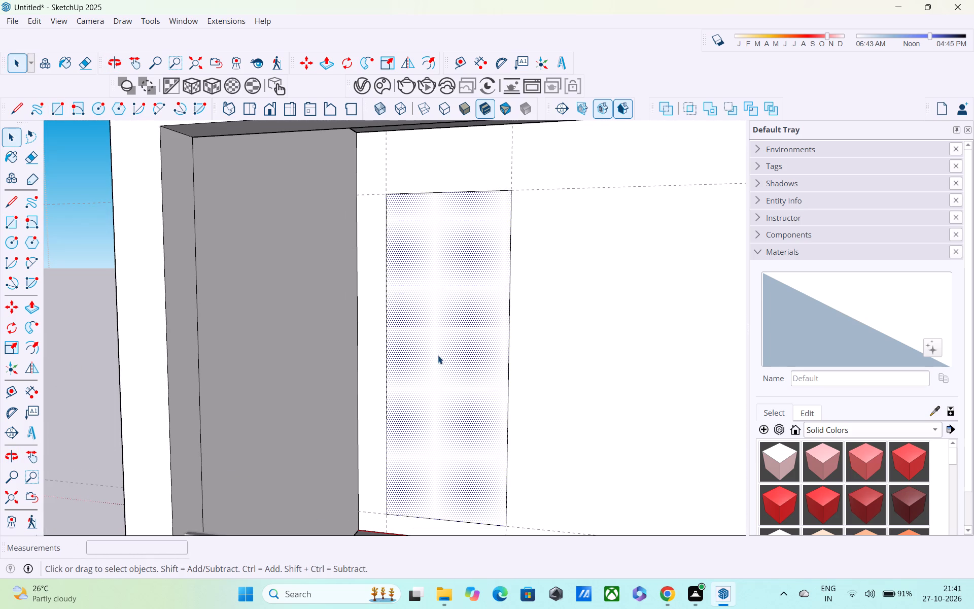
{"action": "key", "text": "f"}
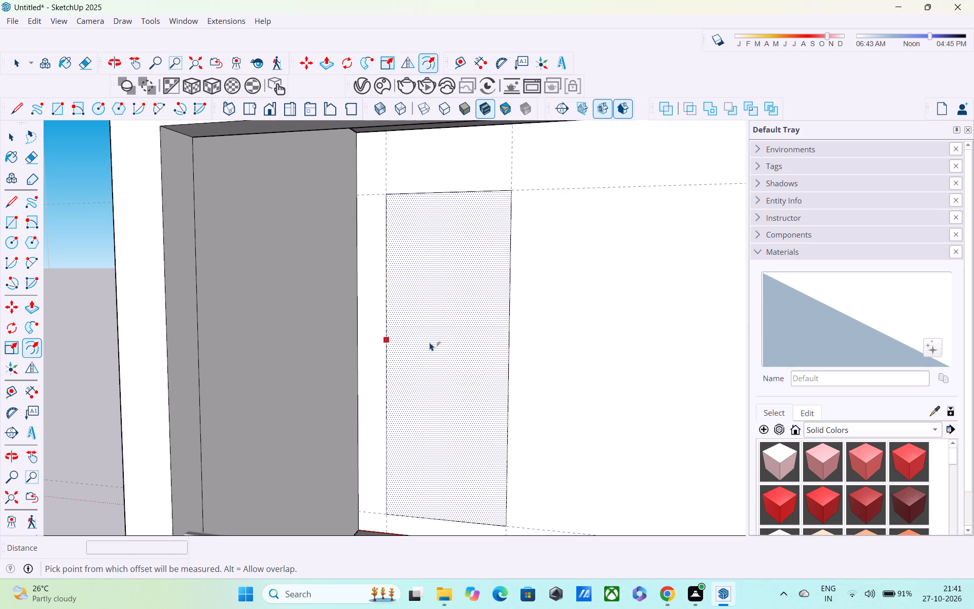
{"action": "left_click", "coordinate": [429, 341]}
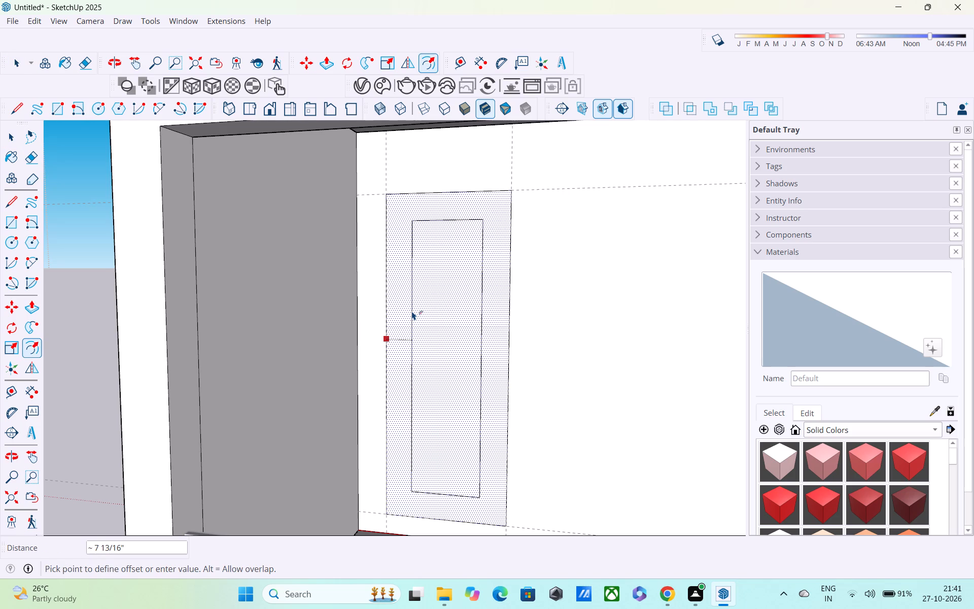
{"action": "type", "text": "3\""}
{"action": "key", "text": "Return"}
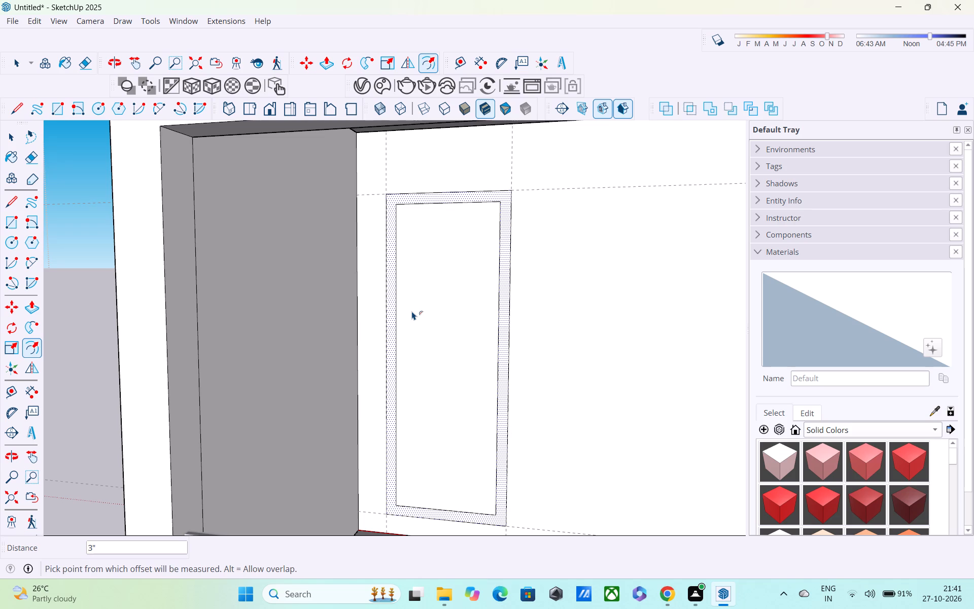
Push the inner rectangle 9" into the niche's back wall to cut the opening.
{"action": "key", "text": "space"}
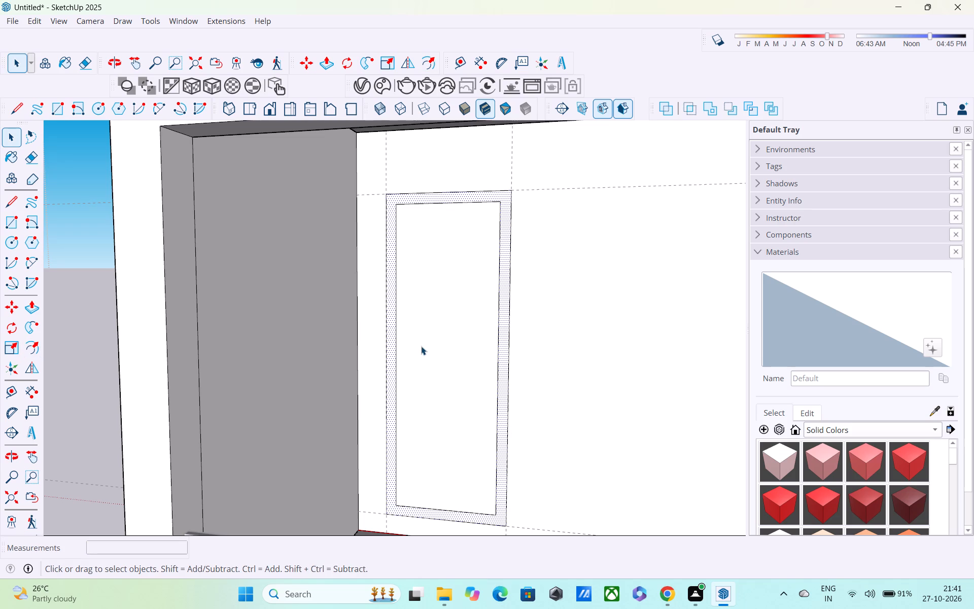
{"action": "left_click", "coordinate": [421, 346]}
{"action": "key", "text": "p"}
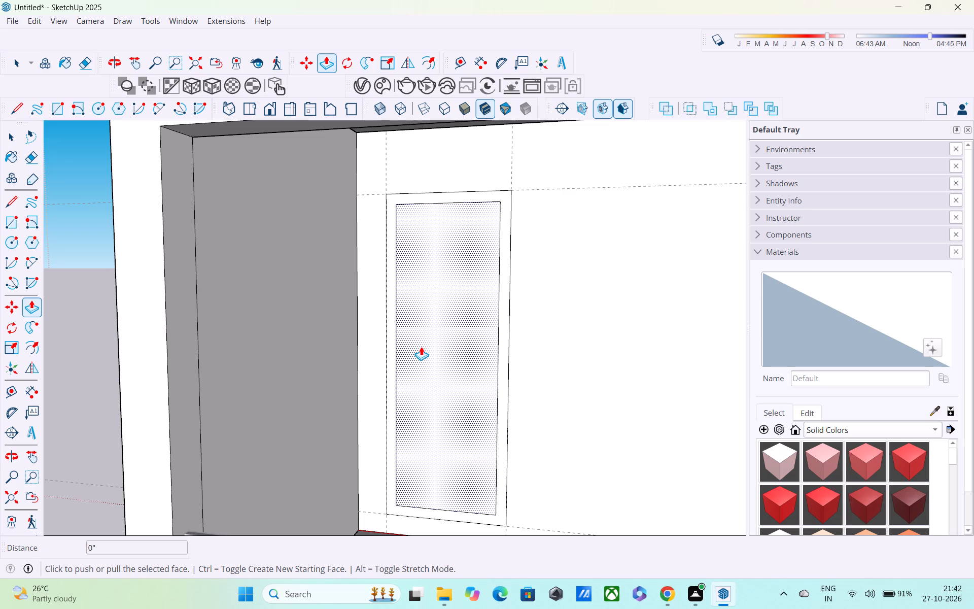
{"action": "scroll", "coordinate": [426, 322], "scroll_direction": "up", "scroll_amount": 2}
{"action": "left_click", "coordinate": [442, 330]}
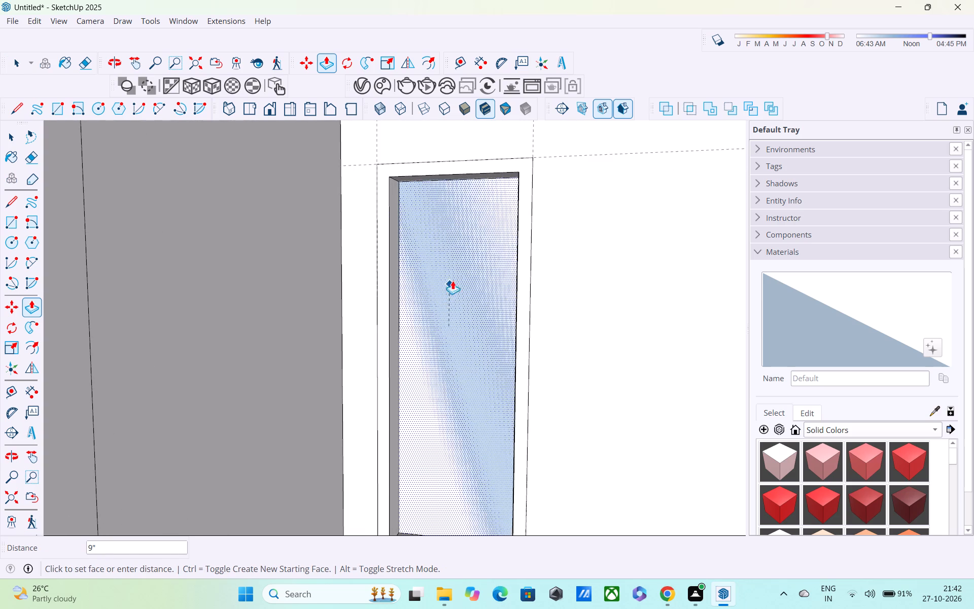
{"action": "left_click", "coordinate": [464, 270]}
Examine the new opening, the niche and the surrounding facade from several angles.
{"action": "scroll", "coordinate": [568, 362], "scroll_direction": "down", "scroll_amount": 2}
{"action": "middle_click_drag", "start_coordinate": [555, 364], "coordinate": [609, 333]}
{"action": "scroll", "coordinate": [602, 373], "scroll_direction": "down", "scroll_amount": 6}
{"action": "middle_click_drag", "start_coordinate": [602, 373], "coordinate": [600, 441]}
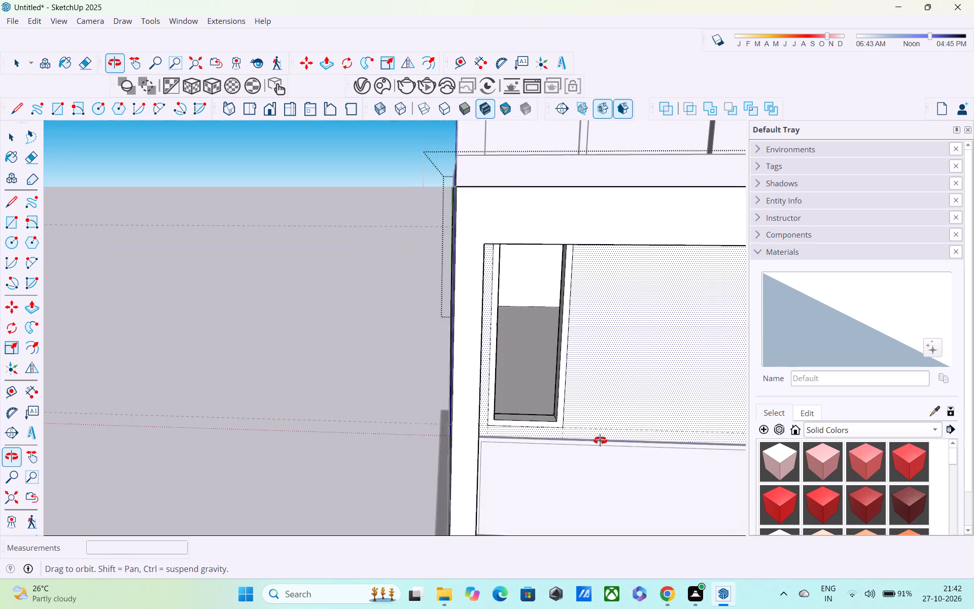
{"action": "middle_click_drag", "start_coordinate": [600, 441], "coordinate": [601, 442]}
{"action": "scroll", "coordinate": [609, 444], "scroll_direction": "down", "scroll_amount": 3}
{"action": "middle_click_drag", "start_coordinate": [589, 421], "coordinate": [436, 310]}
{"action": "middle_click_drag", "start_coordinate": [663, 364], "coordinate": [563, 390]}
{"action": "scroll", "coordinate": [563, 391], "scroll_direction": "down", "scroll_amount": 2}
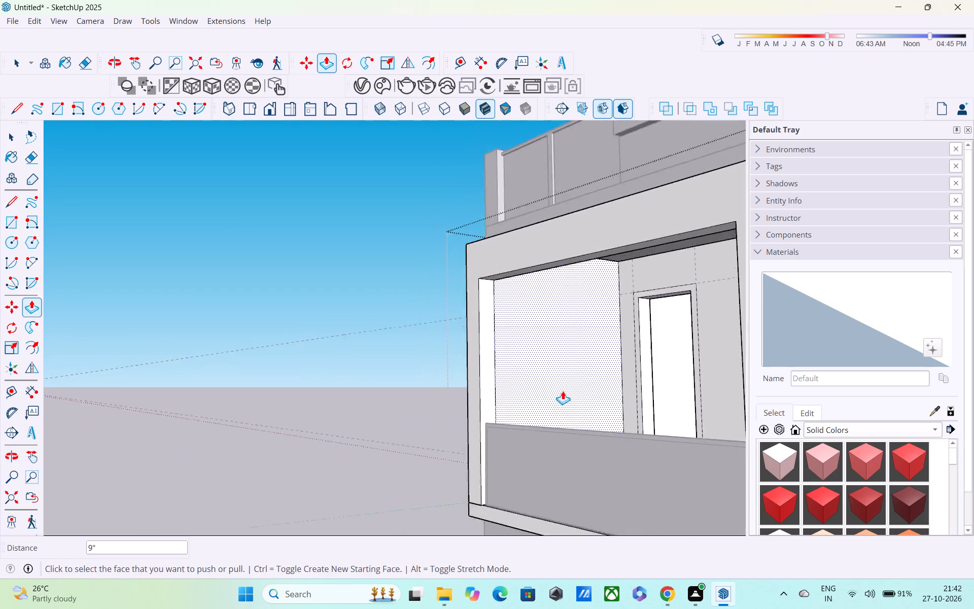
{"action": "scroll", "coordinate": [563, 391], "scroll_direction": "down", "scroll_amount": 3}
{"action": "middle_click_drag", "start_coordinate": [545, 388], "coordinate": [483, 355], "text": "shift"}
{"action": "middle_click_drag", "start_coordinate": [563, 365], "coordinate": [859, 504]}
{"action": "middle_click_drag", "start_coordinate": [625, 445], "coordinate": [499, 389]}
{"action": "middle_click_drag", "start_coordinate": [524, 435], "coordinate": [610, 431]}
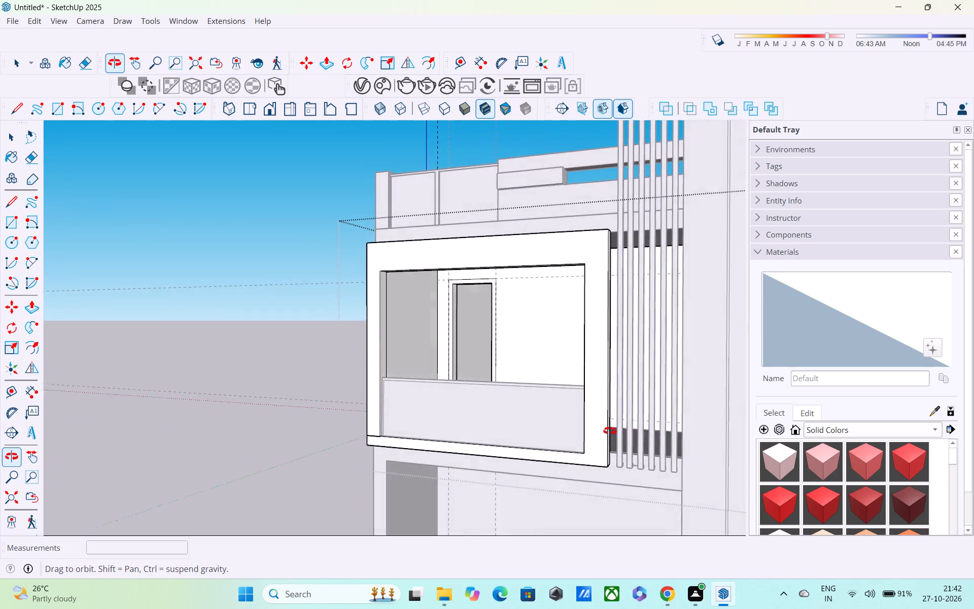
{"action": "middle_click_drag", "start_coordinate": [610, 431], "coordinate": [613, 431]}
{"action": "middle_click_drag", "start_coordinate": [589, 431], "coordinate": [693, 545], "text": "shift"}
{"action": "middle_click_drag", "start_coordinate": [652, 525], "coordinate": [523, 432]}
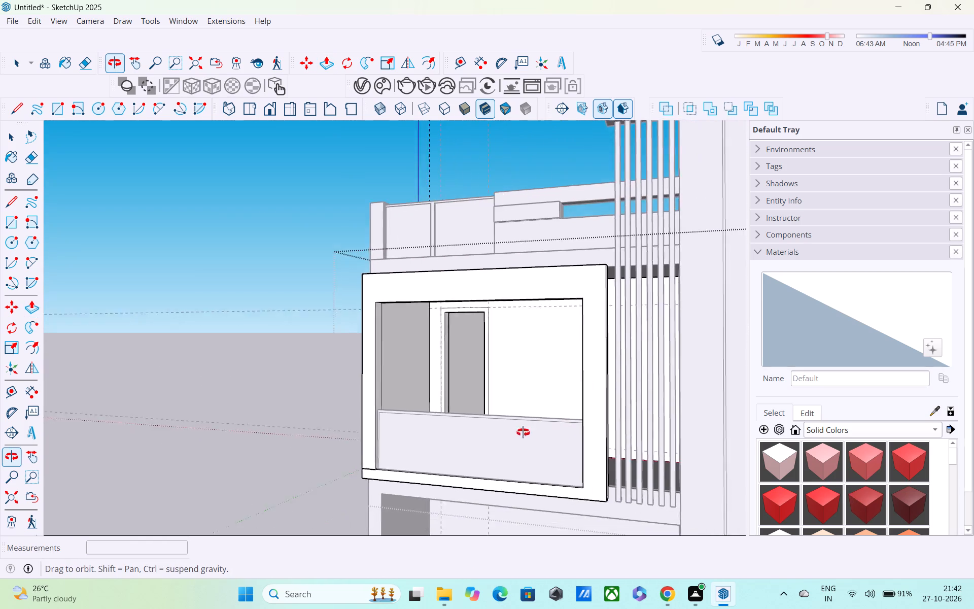
{"action": "middle_click_drag", "start_coordinate": [523, 432], "coordinate": [517, 428]}
{"action": "middle_click_drag", "start_coordinate": [502, 463], "coordinate": [562, 577]}
{"action": "middle_click_drag", "start_coordinate": [533, 514], "coordinate": [550, 442]}
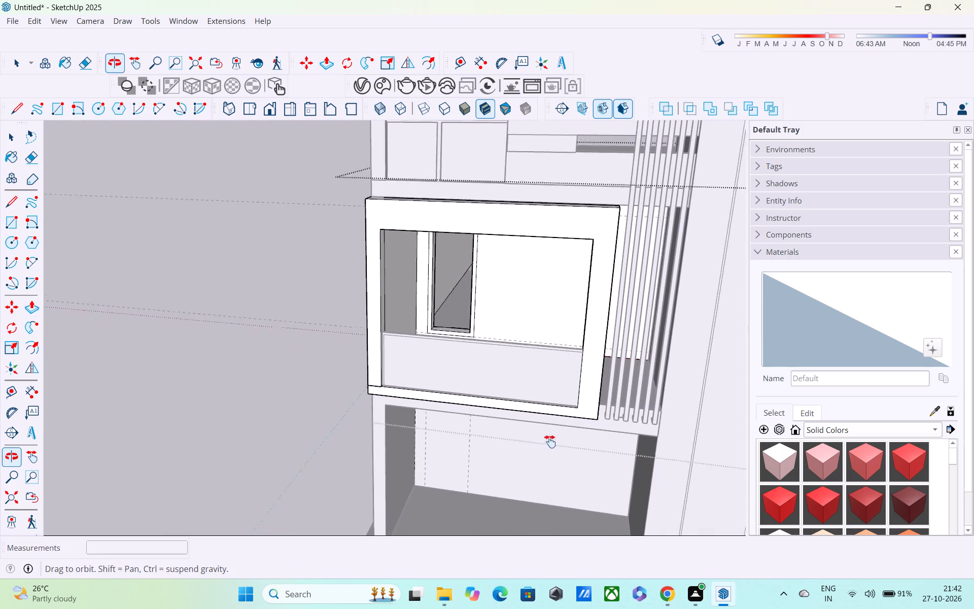
{"action": "middle_click_drag", "start_coordinate": [550, 442], "coordinate": [555, 430]}
Close the group and delete the two horizontal guides extending past the side of the facade.
{"action": "key", "text": "space"}
{"action": "left_click", "coordinate": [280, 365]}
{"action": "left_click_drag", "start_coordinate": [324, 260], "coordinate": [319, 272]}
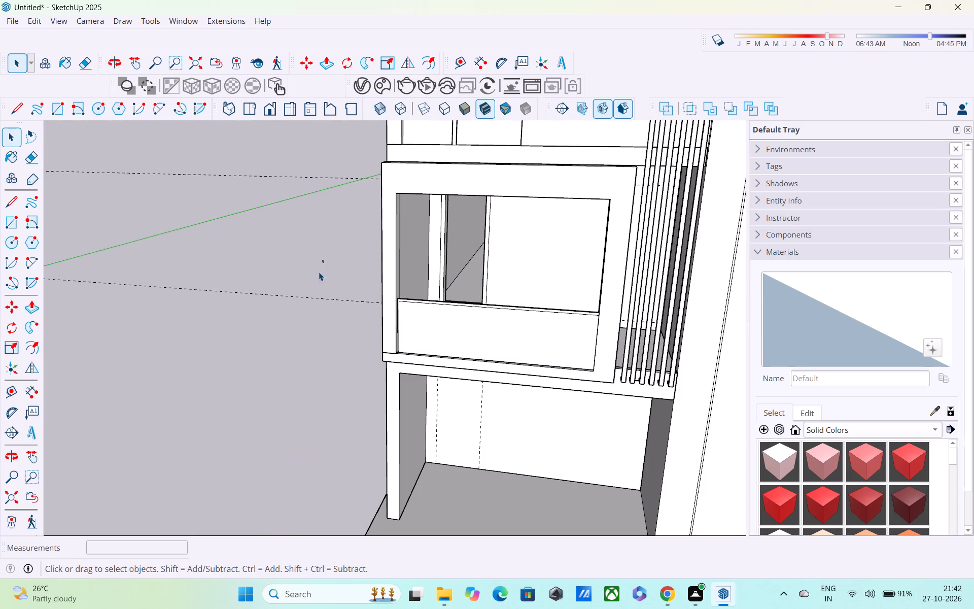
{"action": "left_click_drag", "start_coordinate": [319, 272], "coordinate": [294, 327]}
{"action": "key", "text": "Delete"}
{"action": "scroll", "coordinate": [298, 327], "scroll_direction": "down", "scroll_amount": 5}
{"action": "middle_click_drag", "start_coordinate": [304, 349], "coordinate": [377, 557], "text": "shift"}
{"action": "left_click_drag", "start_coordinate": [309, 389], "coordinate": [251, 517]}
{"action": "key", "text": "Delete"}
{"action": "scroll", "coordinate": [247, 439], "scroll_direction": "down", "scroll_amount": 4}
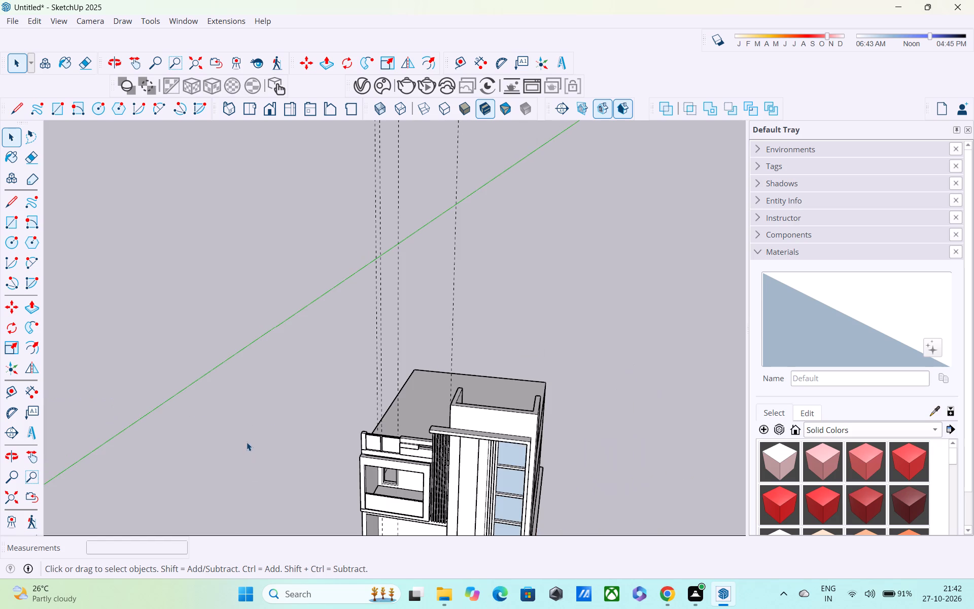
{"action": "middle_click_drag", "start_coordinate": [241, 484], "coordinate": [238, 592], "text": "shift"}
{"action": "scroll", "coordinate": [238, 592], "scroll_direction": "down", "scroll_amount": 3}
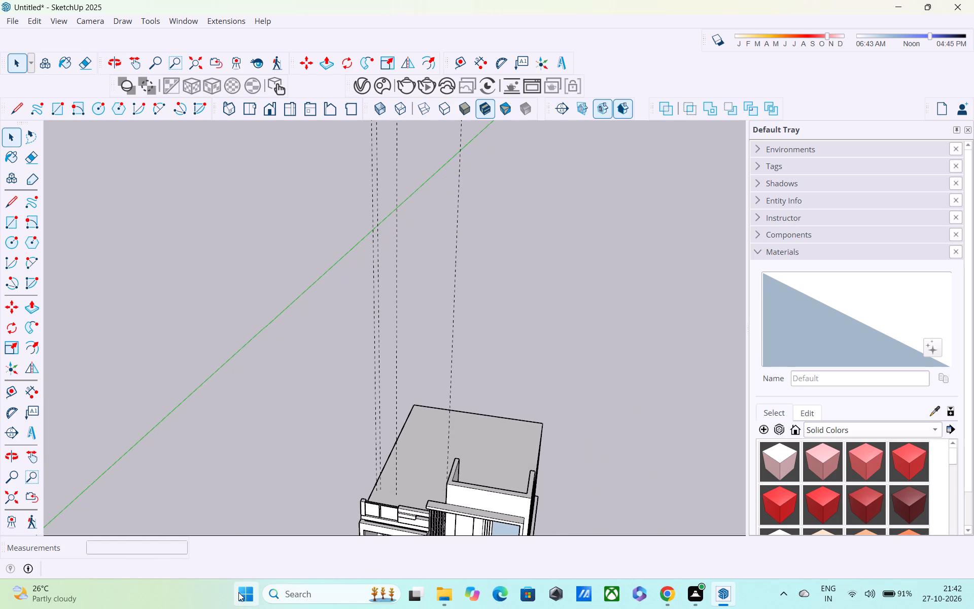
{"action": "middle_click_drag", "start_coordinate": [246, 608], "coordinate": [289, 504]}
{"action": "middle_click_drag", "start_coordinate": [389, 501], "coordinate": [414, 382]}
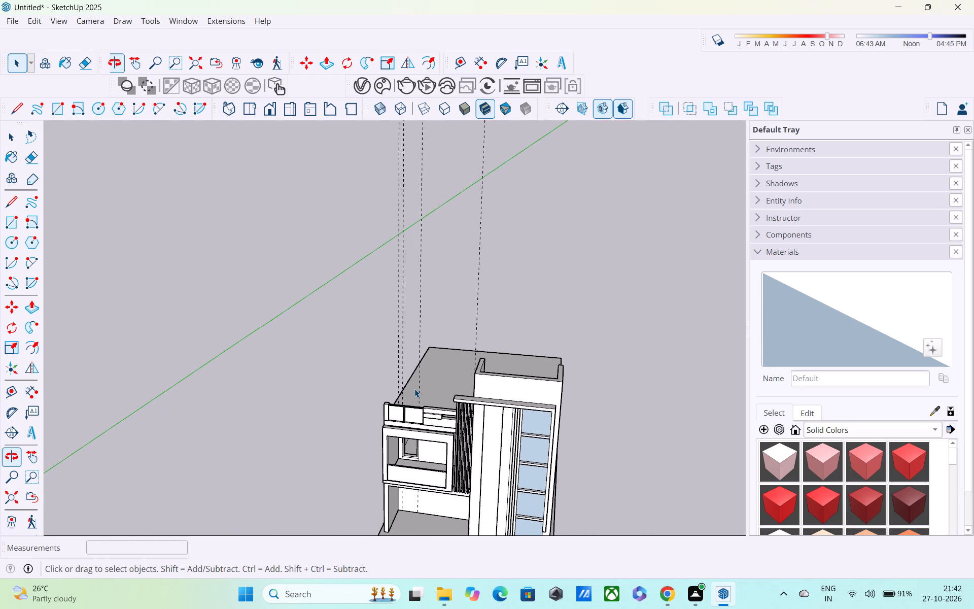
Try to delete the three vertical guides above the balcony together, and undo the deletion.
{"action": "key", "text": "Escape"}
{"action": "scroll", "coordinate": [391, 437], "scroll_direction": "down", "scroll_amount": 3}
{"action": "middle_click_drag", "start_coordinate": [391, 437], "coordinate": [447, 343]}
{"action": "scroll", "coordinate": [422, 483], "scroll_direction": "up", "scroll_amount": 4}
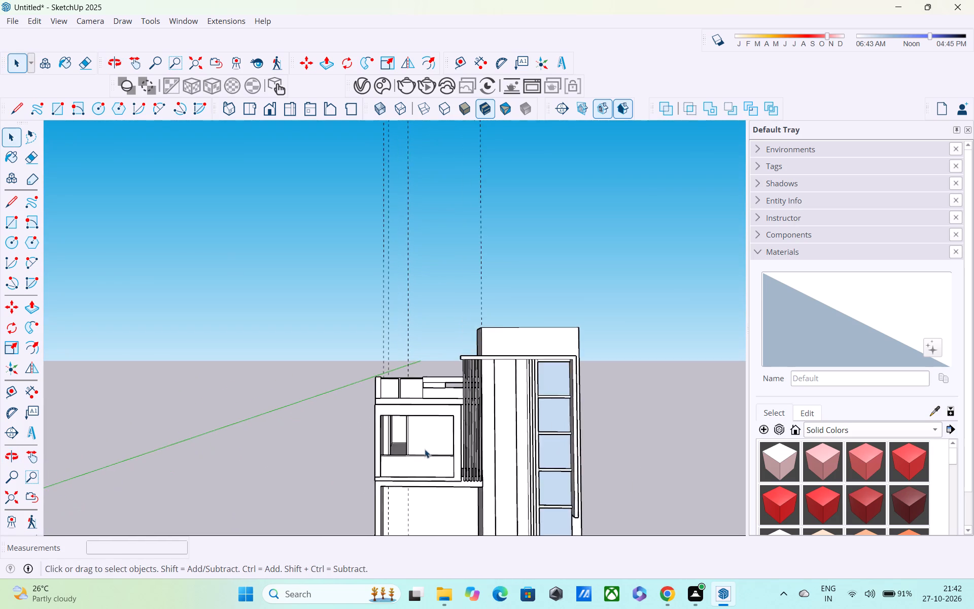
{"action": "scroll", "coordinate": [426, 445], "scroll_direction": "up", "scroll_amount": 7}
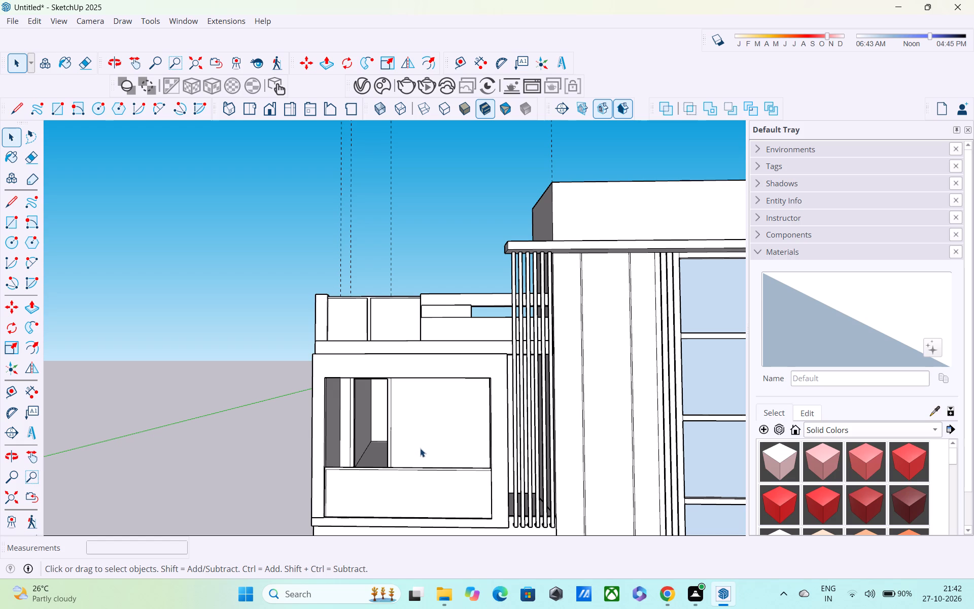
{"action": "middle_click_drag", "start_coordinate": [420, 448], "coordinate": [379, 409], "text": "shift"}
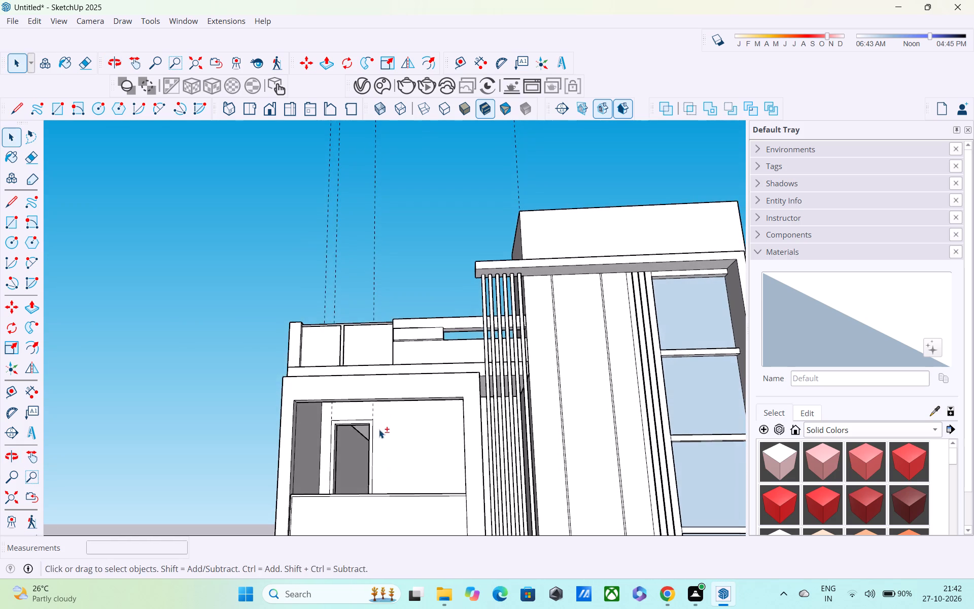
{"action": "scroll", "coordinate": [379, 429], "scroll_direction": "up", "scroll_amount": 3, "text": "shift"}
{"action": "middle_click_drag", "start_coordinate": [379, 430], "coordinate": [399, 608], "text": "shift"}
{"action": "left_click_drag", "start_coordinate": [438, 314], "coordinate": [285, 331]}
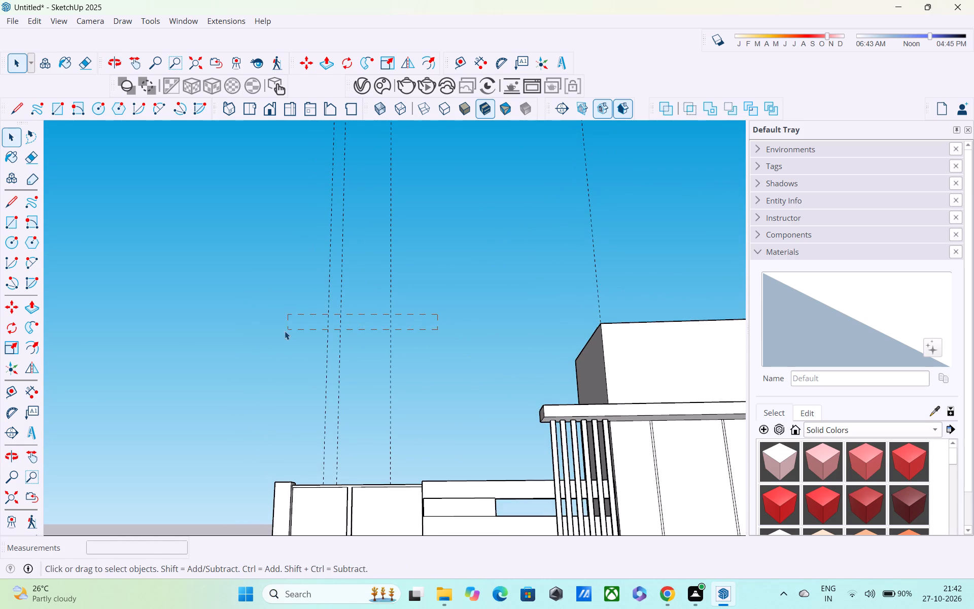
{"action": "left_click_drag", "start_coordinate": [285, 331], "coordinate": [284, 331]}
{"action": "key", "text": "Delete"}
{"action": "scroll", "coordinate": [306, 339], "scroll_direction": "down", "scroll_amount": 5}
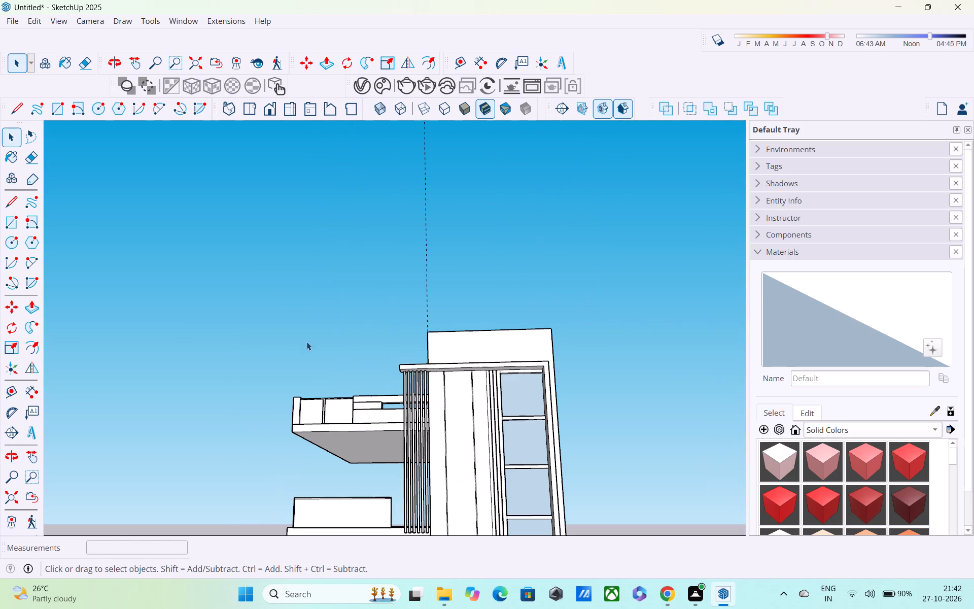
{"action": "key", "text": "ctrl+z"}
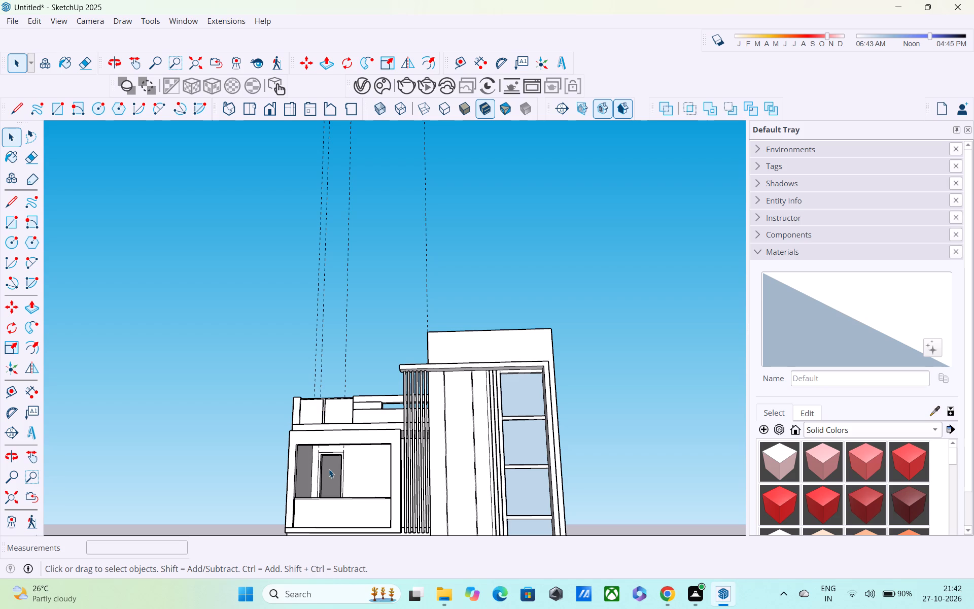
Delete the three vertical guides above the balcony one by one, opening the balcony group for the last, and close it.
{"action": "key", "text": "space"}
{"action": "double_click", "coordinate": [350, 321]}
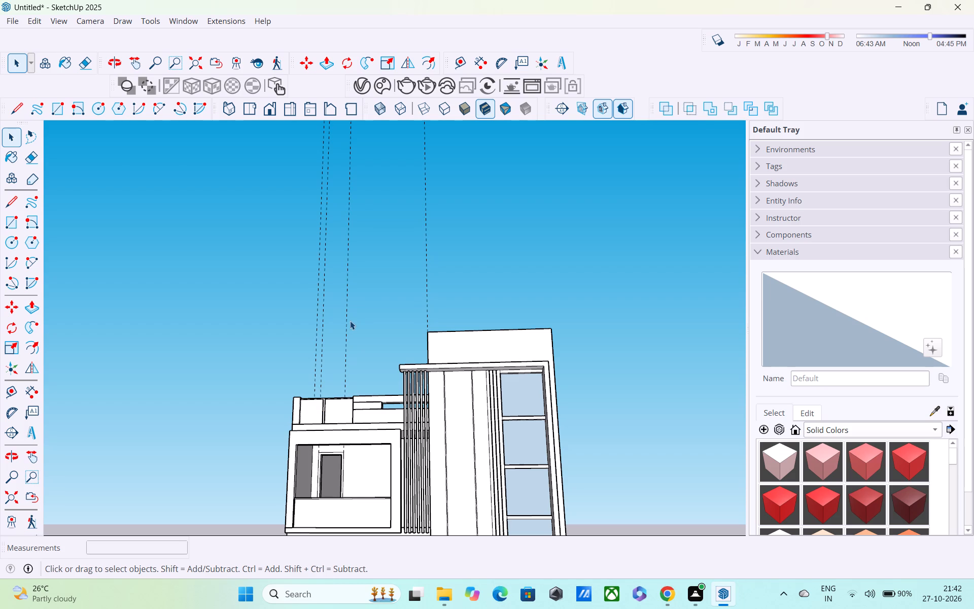
{"action": "double_click", "coordinate": [346, 309]}
{"action": "left_click", "coordinate": [346, 309]}
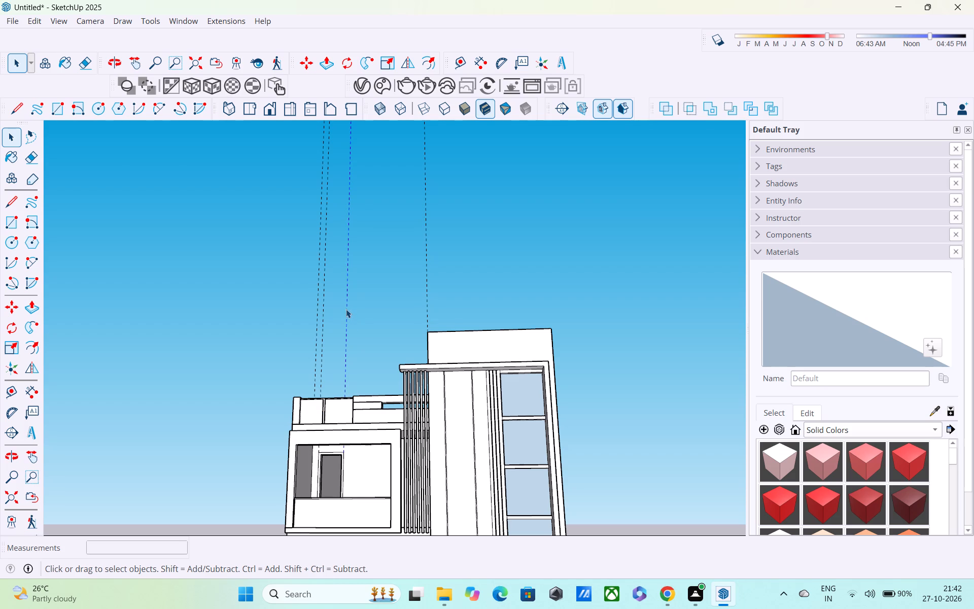
{"action": "key", "text": "Delete"}
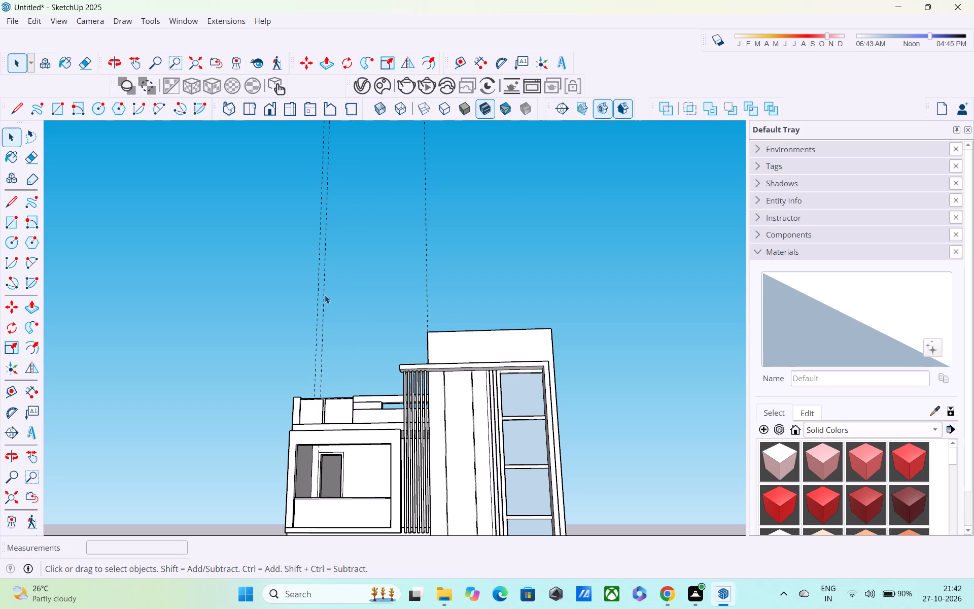
{"action": "double_click", "coordinate": [325, 294]}
{"action": "key", "text": "Delete"}
{"action": "double_click", "coordinate": [318, 272]}
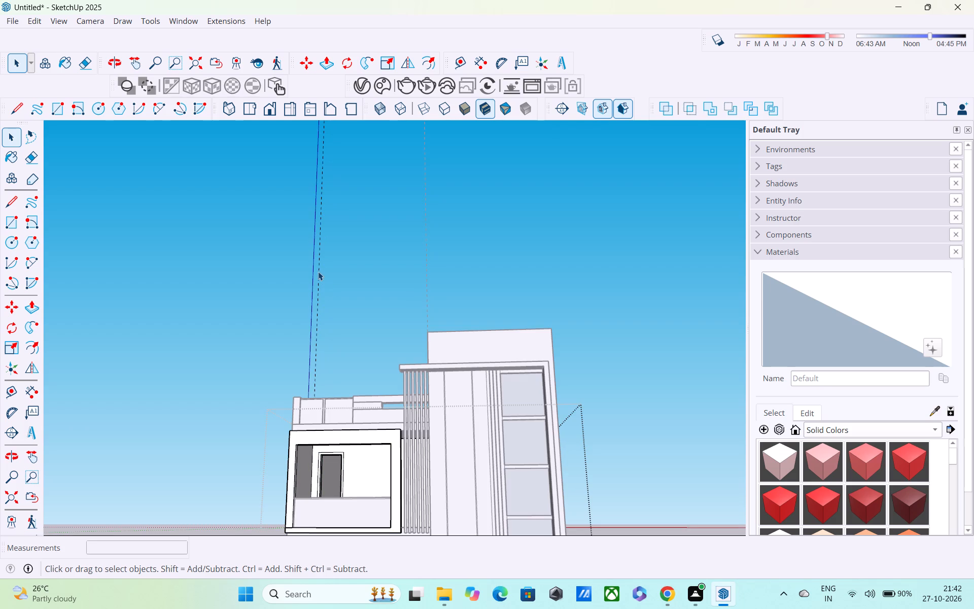
{"action": "double_click", "coordinate": [319, 279]}
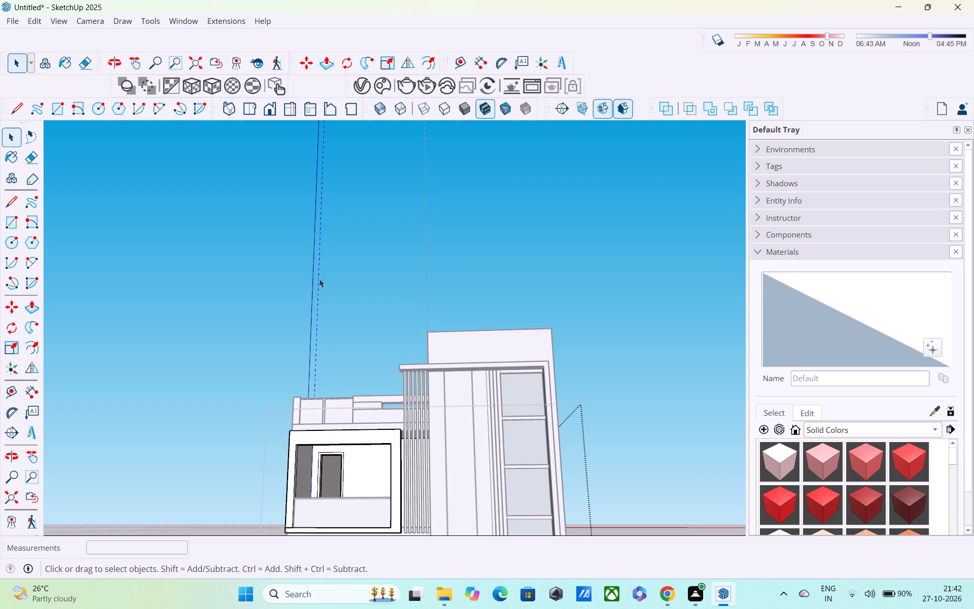
{"action": "key", "text": "Delete"}
{"action": "scroll", "coordinate": [319, 288], "scroll_direction": "down", "scroll_amount": 4}
{"action": "left_click", "coordinate": [328, 320]}
Examine the balcony, its back-wall opening and the whole facade from the front, sides and below.
{"action": "middle_click_drag", "start_coordinate": [333, 364], "coordinate": [352, 477]}
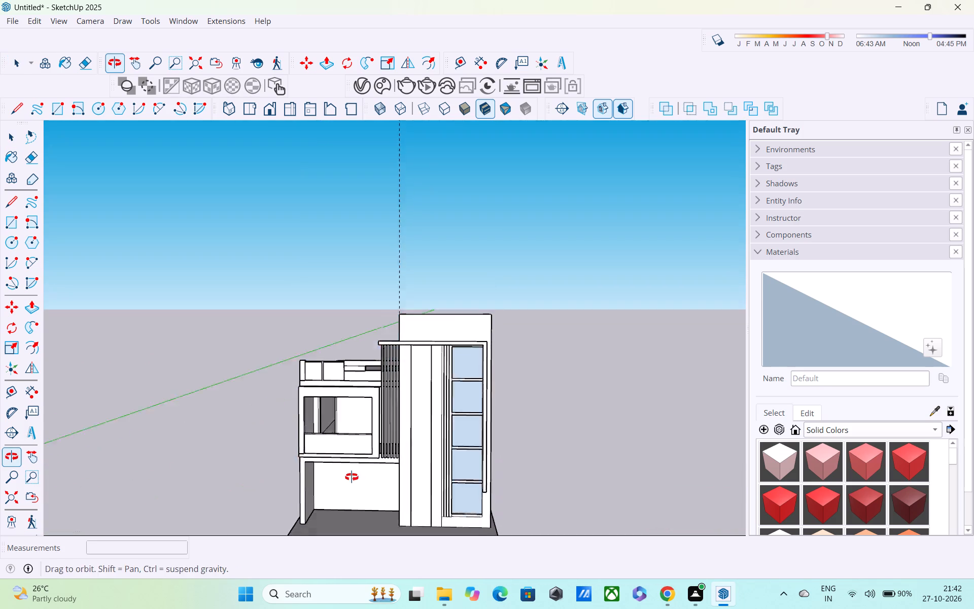
{"action": "middle_click_drag", "start_coordinate": [352, 477], "coordinate": [354, 481]}
{"action": "scroll", "coordinate": [336, 416], "scroll_direction": "up", "scroll_amount": 7}
{"action": "middle_click_drag", "start_coordinate": [336, 389], "coordinate": [338, 317]}
{"action": "middle_click_drag", "start_coordinate": [340, 326], "coordinate": [343, 303], "text": "shift"}
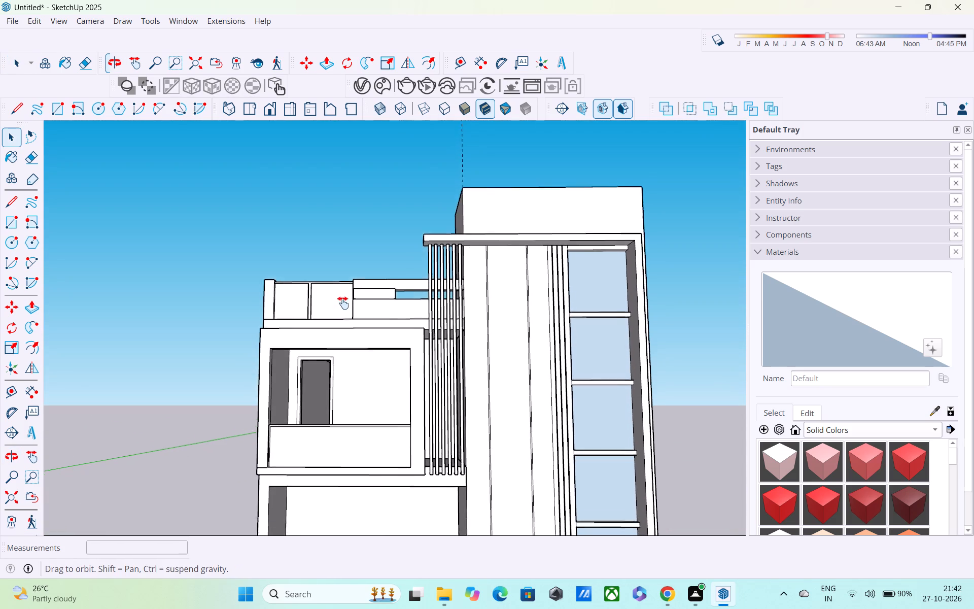
{"action": "middle_click_drag", "start_coordinate": [343, 303], "coordinate": [353, 255], "text": "shift"}
{"action": "scroll", "coordinate": [353, 257], "scroll_direction": "down", "scroll_amount": 5}
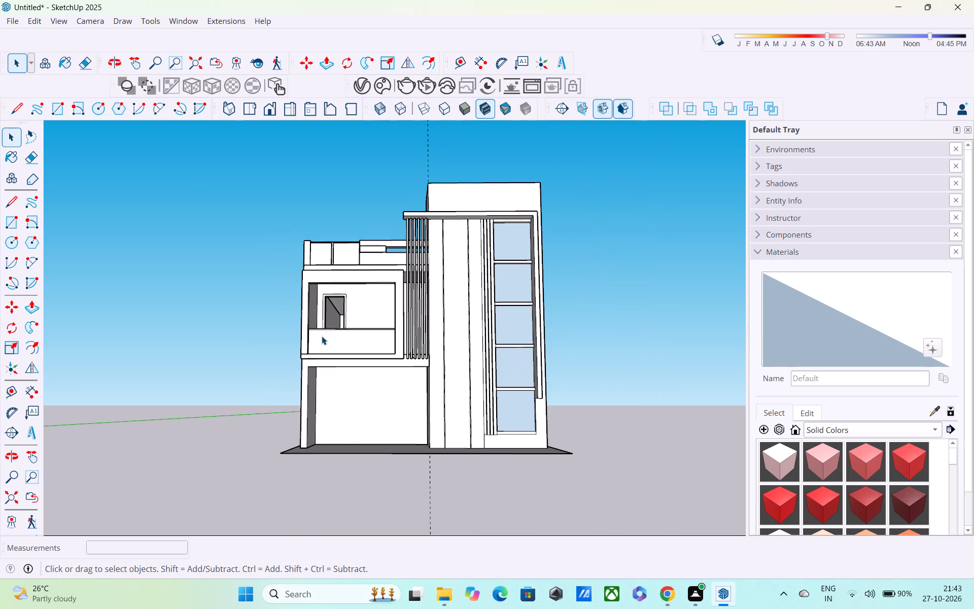
{"action": "scroll", "coordinate": [318, 344], "scroll_direction": "up", "scroll_amount": 1}
{"action": "scroll", "coordinate": [345, 309], "scroll_direction": "down", "scroll_amount": 2}
{"action": "middle_click_drag", "start_coordinate": [344, 309], "coordinate": [250, 394]}
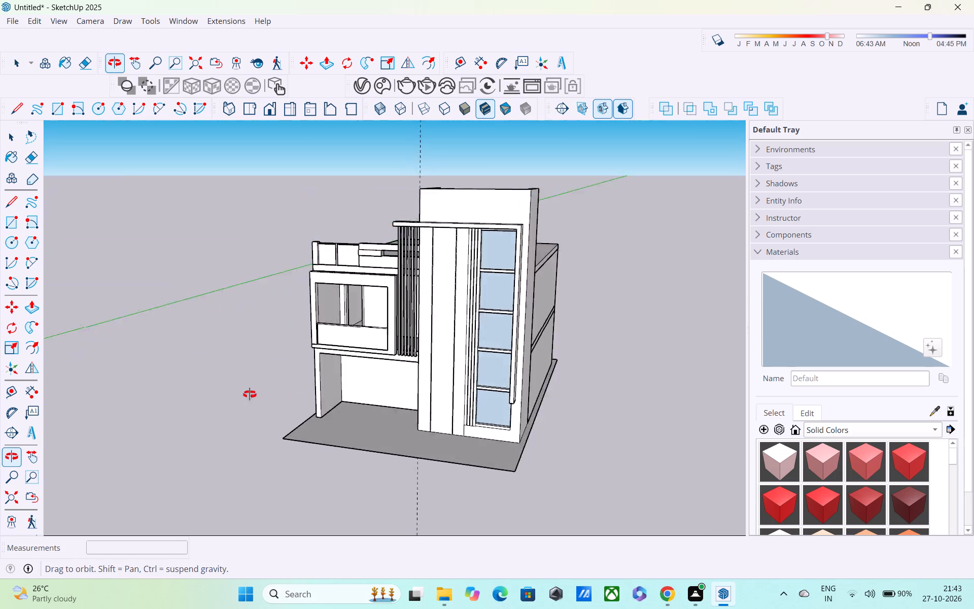
{"action": "middle_click_drag", "start_coordinate": [250, 394], "coordinate": [414, 312]}
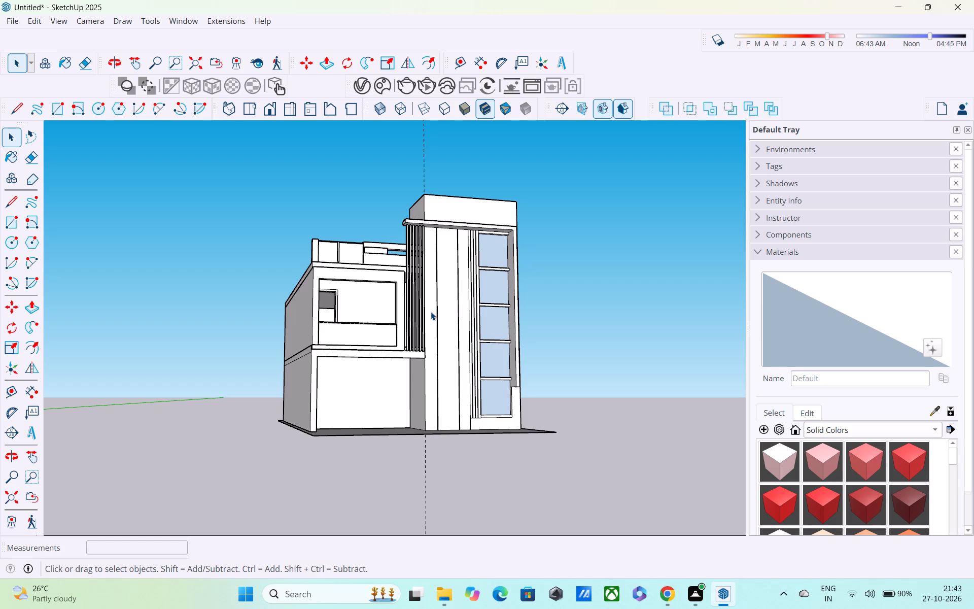
{"action": "scroll", "coordinate": [431, 312], "scroll_direction": "down", "scroll_amount": 4}
{"action": "middle_click_drag", "start_coordinate": [448, 350], "coordinate": [513, 427]}
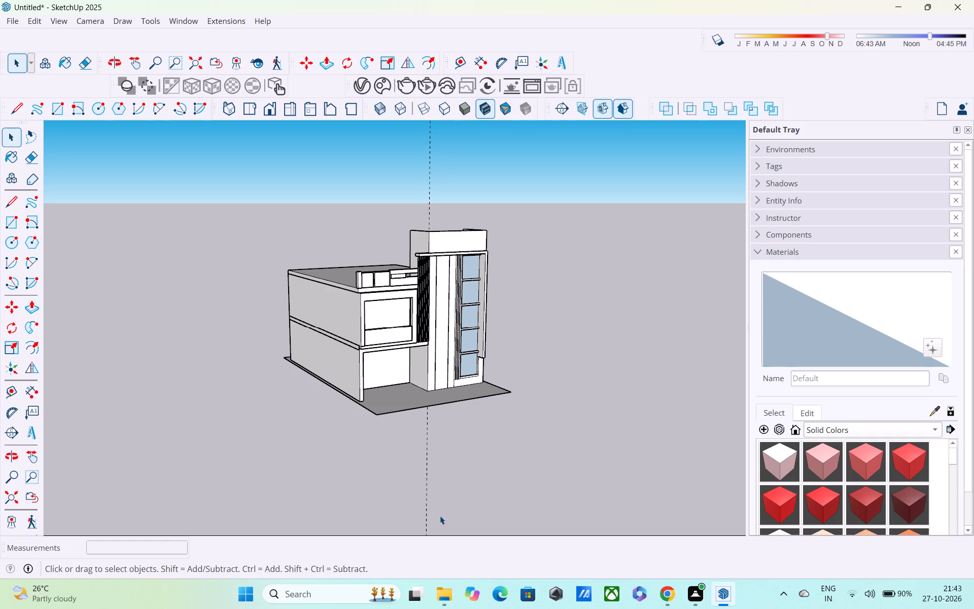
{"action": "middle_click_drag", "start_coordinate": [415, 368], "coordinate": [337, 303]}
{"action": "scroll", "coordinate": [338, 304], "scroll_direction": "up", "scroll_amount": 1}
{"action": "scroll", "coordinate": [401, 323], "scroll_direction": "up", "scroll_amount": 5}
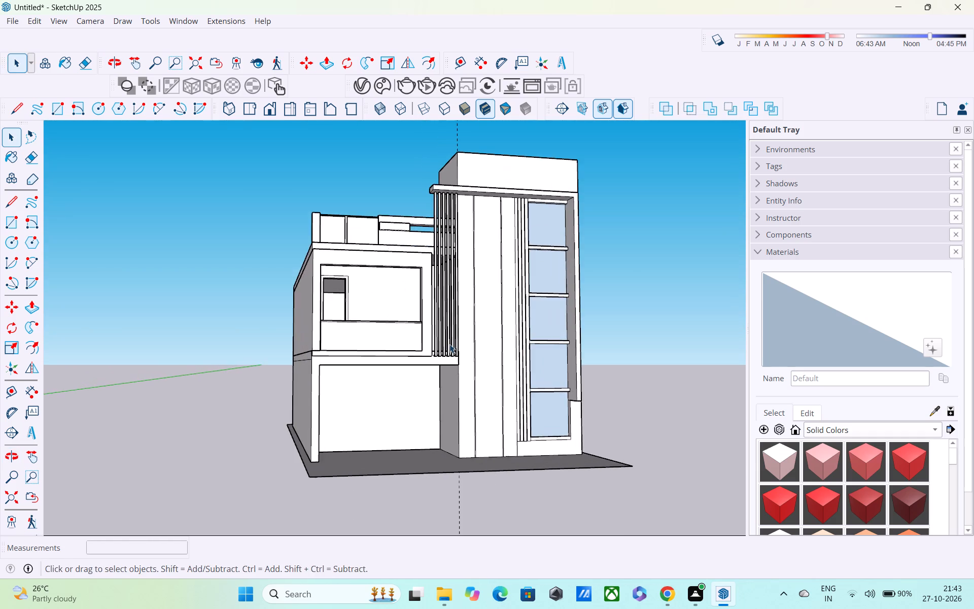
{"action": "middle_click_drag", "start_coordinate": [456, 348], "coordinate": [388, 319]}
{"action": "middle_click_drag", "start_coordinate": [414, 378], "coordinate": [400, 286]}
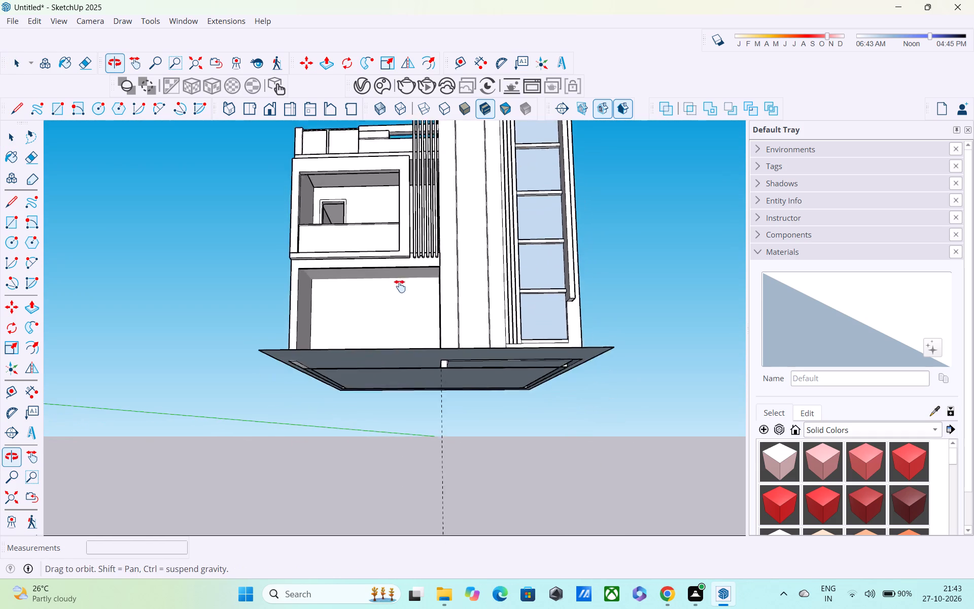
{"action": "middle_click_drag", "start_coordinate": [400, 286], "coordinate": [399, 281]}
{"action": "scroll", "coordinate": [399, 283], "scroll_direction": "down", "scroll_amount": 4}
{"action": "middle_click_drag", "start_coordinate": [410, 295], "coordinate": [453, 390]}
{"action": "middle_click_drag", "start_coordinate": [446, 370], "coordinate": [482, 418]}
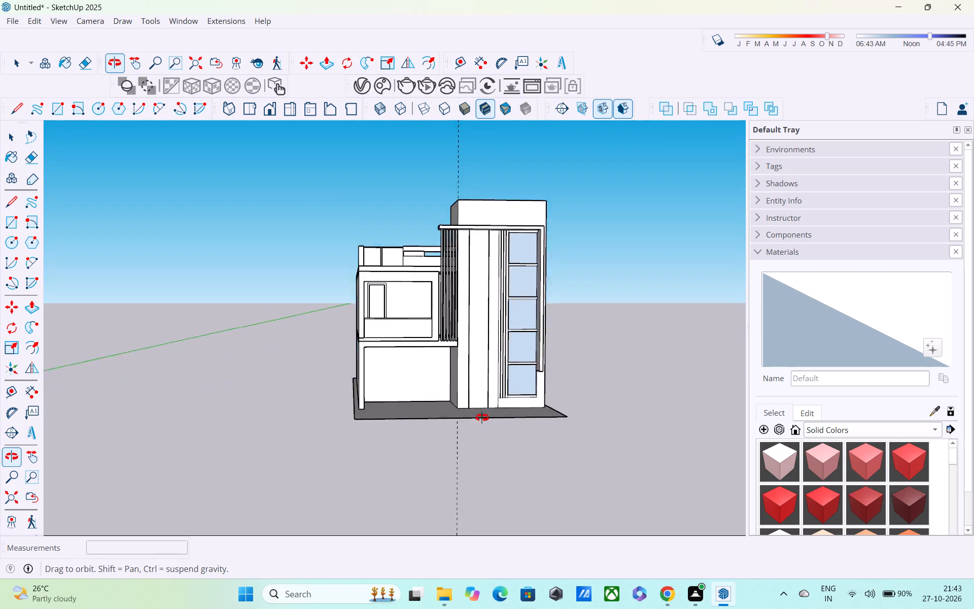
Extend the inner face of the roof's corner post 37' 6" to the rear edge to form a side parapet wall.
{"action": "middle_click_drag", "start_coordinate": [482, 418], "coordinate": [934, 525]}
{"action": "middle_click_drag", "start_coordinate": [247, 221], "coordinate": [397, 311]}
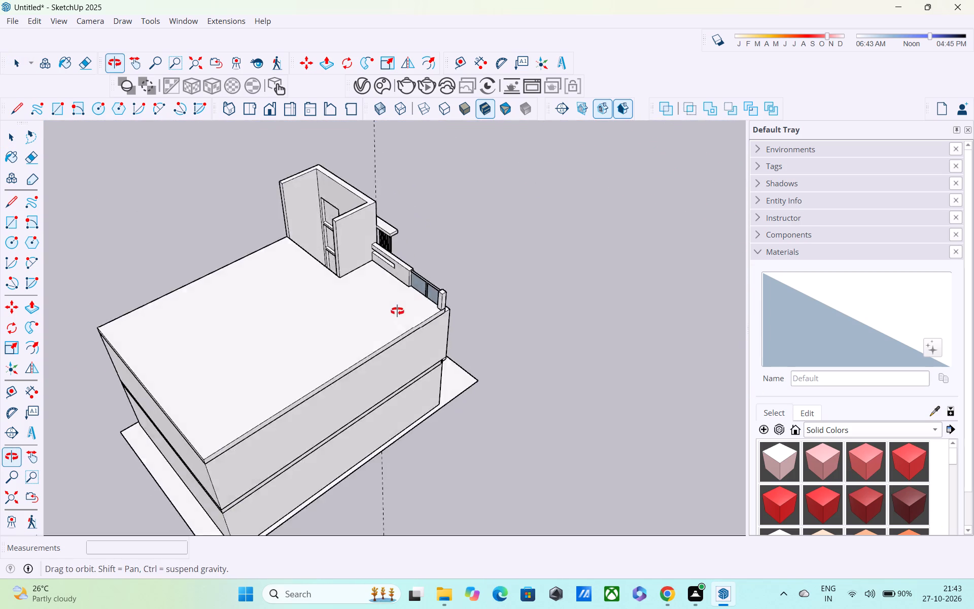
{"action": "middle_click_drag", "start_coordinate": [397, 311], "coordinate": [467, 279]}
{"action": "scroll", "coordinate": [467, 279], "scroll_direction": "up", "scroll_amount": 8}
{"action": "key", "text": "p"}
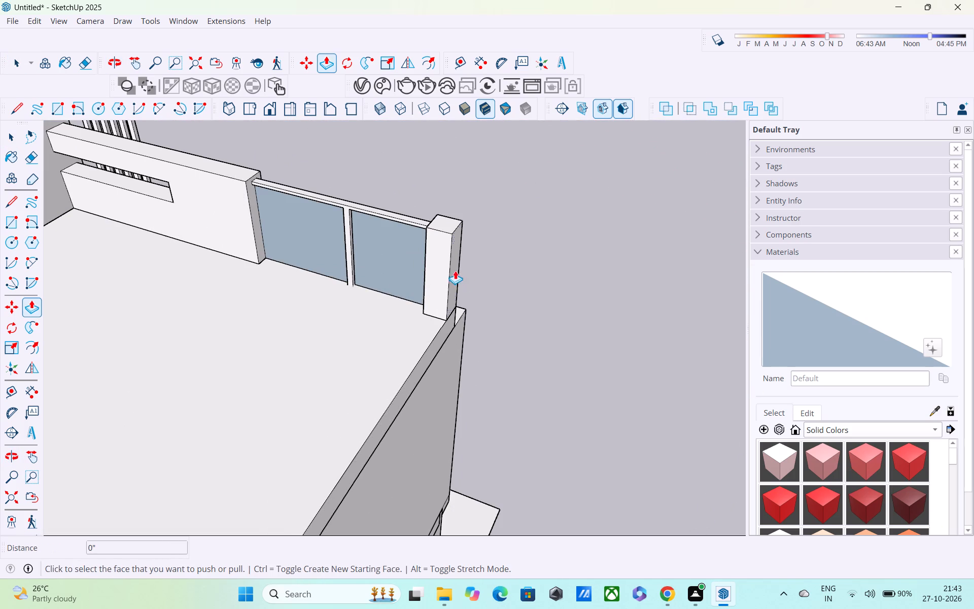
{"action": "left_click", "coordinate": [446, 263]}
{"action": "scroll", "coordinate": [352, 370], "scroll_direction": "down", "scroll_amount": 3}
{"action": "middle_click_drag", "start_coordinate": [352, 372], "coordinate": [360, 308], "text": "shift"}
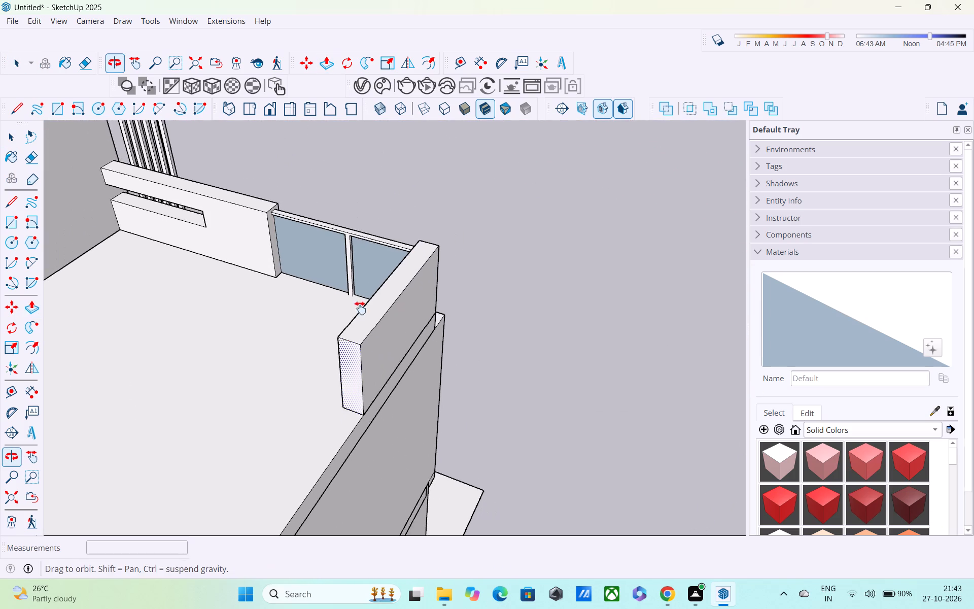
{"action": "middle_click_drag", "start_coordinate": [360, 308], "coordinate": [397, 180], "text": "shift"}
{"action": "scroll", "coordinate": [395, 187], "scroll_direction": "down", "scroll_amount": 6}
{"action": "middle_click_drag", "start_coordinate": [359, 287], "coordinate": [464, 180], "text": "shift"}
{"action": "scroll", "coordinate": [430, 216], "scroll_direction": "down", "scroll_amount": 4}
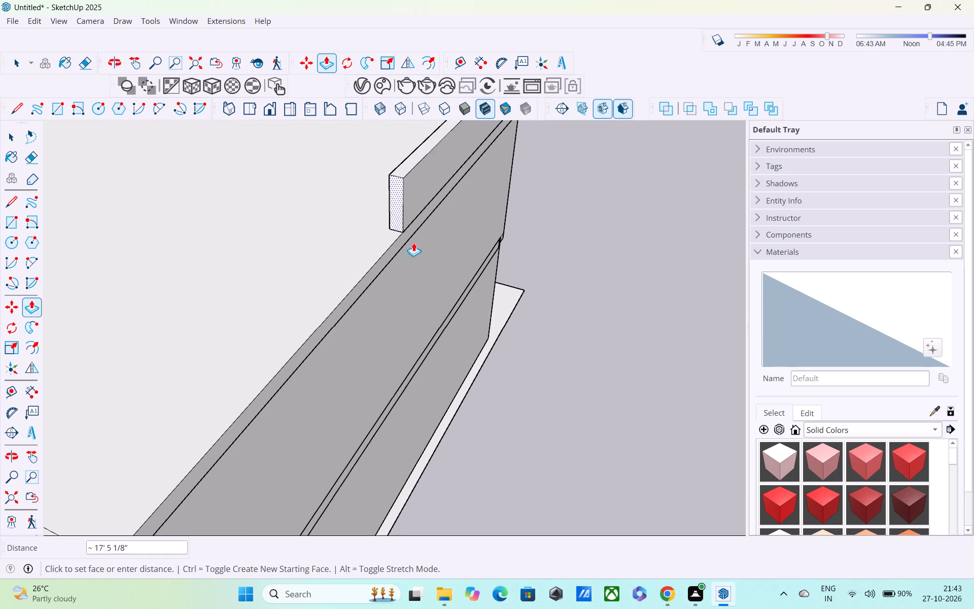
{"action": "scroll", "coordinate": [413, 243], "scroll_direction": "down", "scroll_amount": 2}
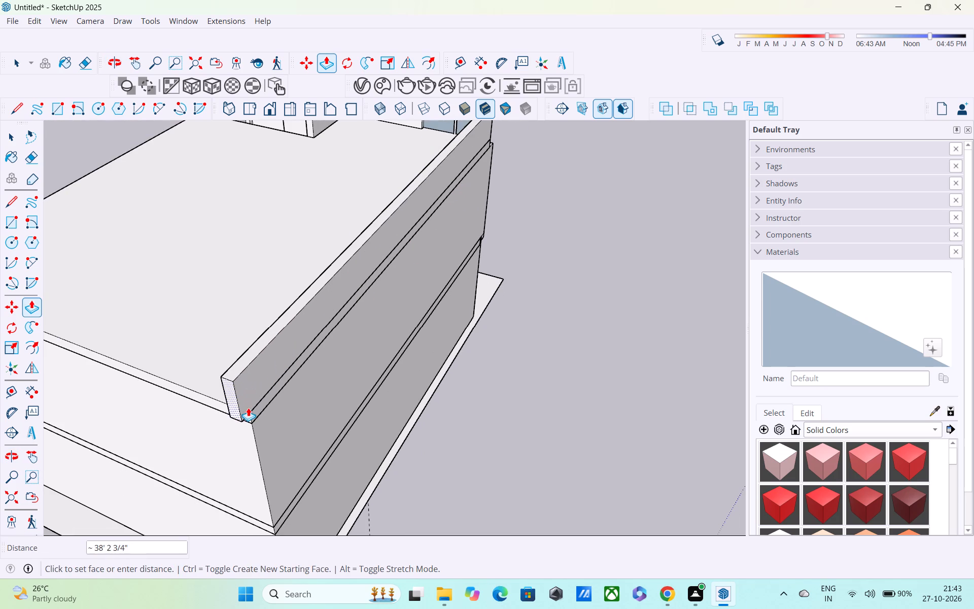
{"action": "left_click", "coordinate": [252, 413]}
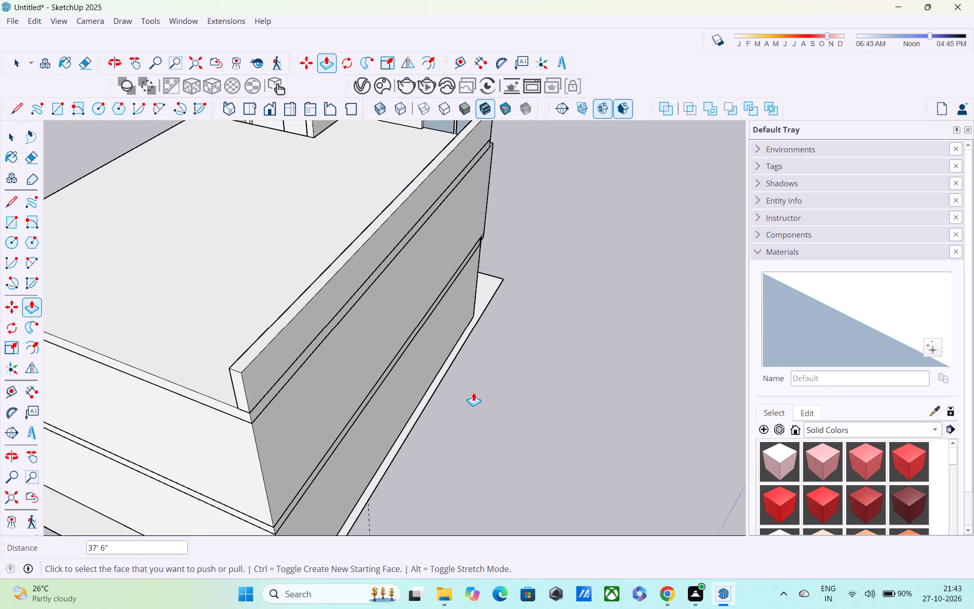
Mark off a 9" wide strip at the rear end of the parapet's inner face with a base line and a vertical line.
{"action": "middle_click_drag", "start_coordinate": [128, 367], "coordinate": [391, 310]}
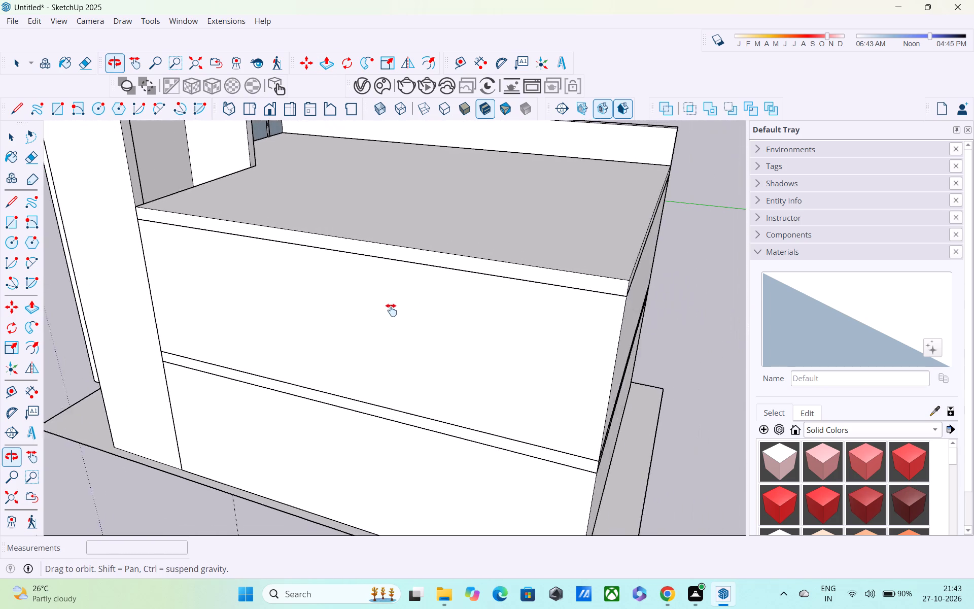
{"action": "middle_click_drag", "start_coordinate": [391, 310], "coordinate": [255, 346]}
{"action": "middle_click_drag", "start_coordinate": [305, 333], "coordinate": [403, 354]}
{"action": "key", "text": "l"}
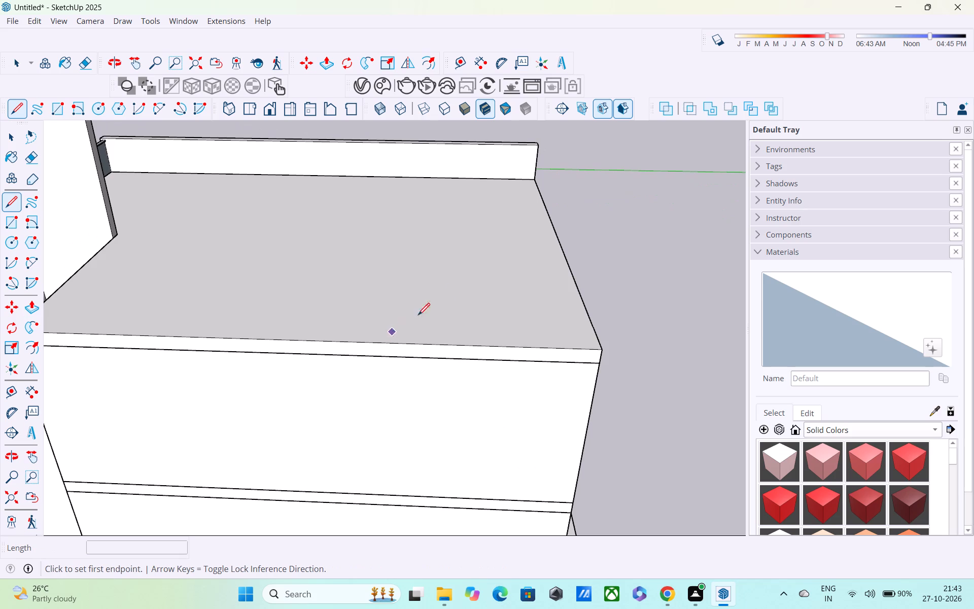
{"action": "scroll", "coordinate": [515, 191], "scroll_direction": "up", "scroll_amount": 5}
{"action": "scroll", "coordinate": [554, 176], "scroll_direction": "up", "scroll_amount": 3}
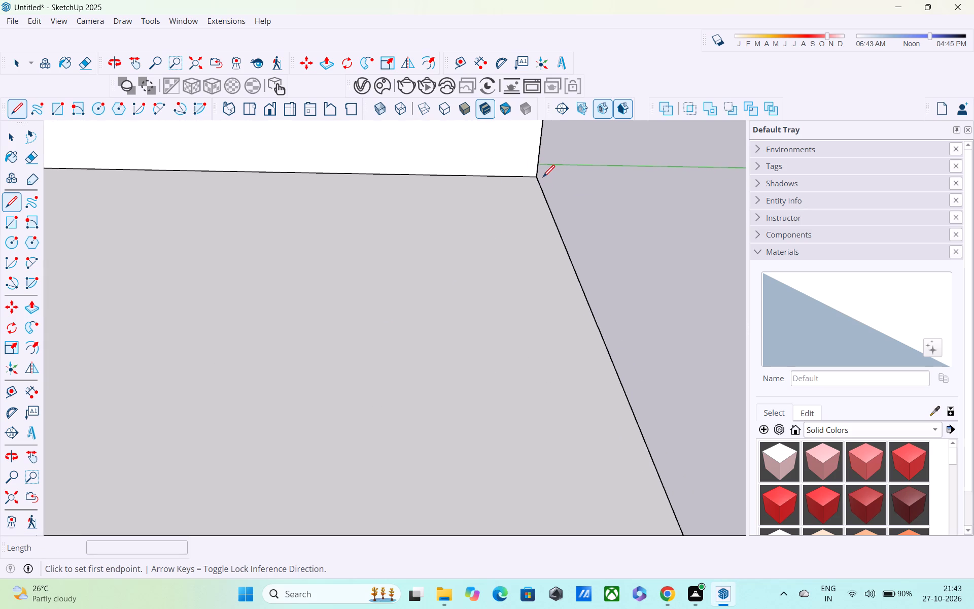
{"action": "left_click", "coordinate": [534, 177]}
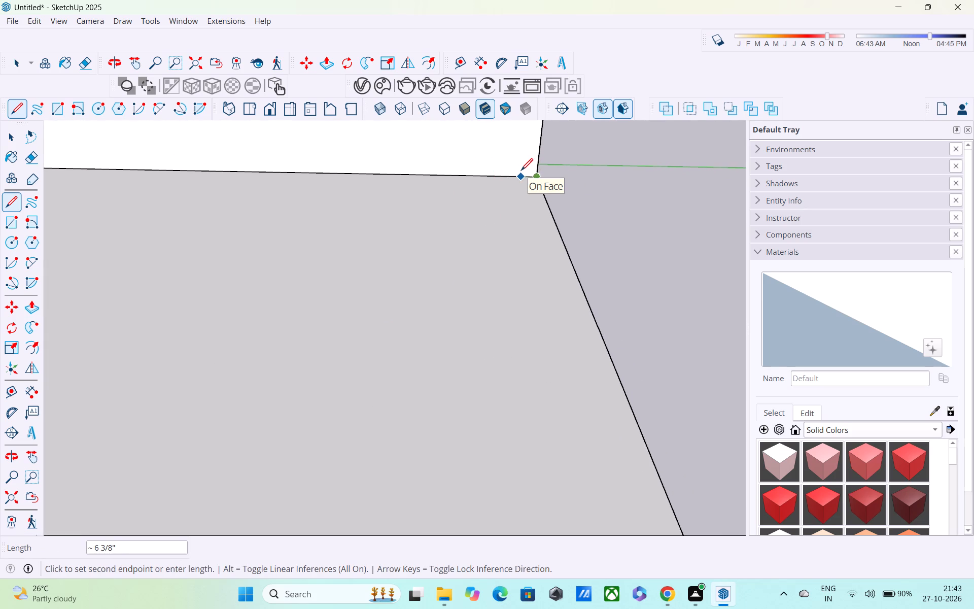
{"action": "type", "text": "9\""}
{"action": "key", "text": "Return"}
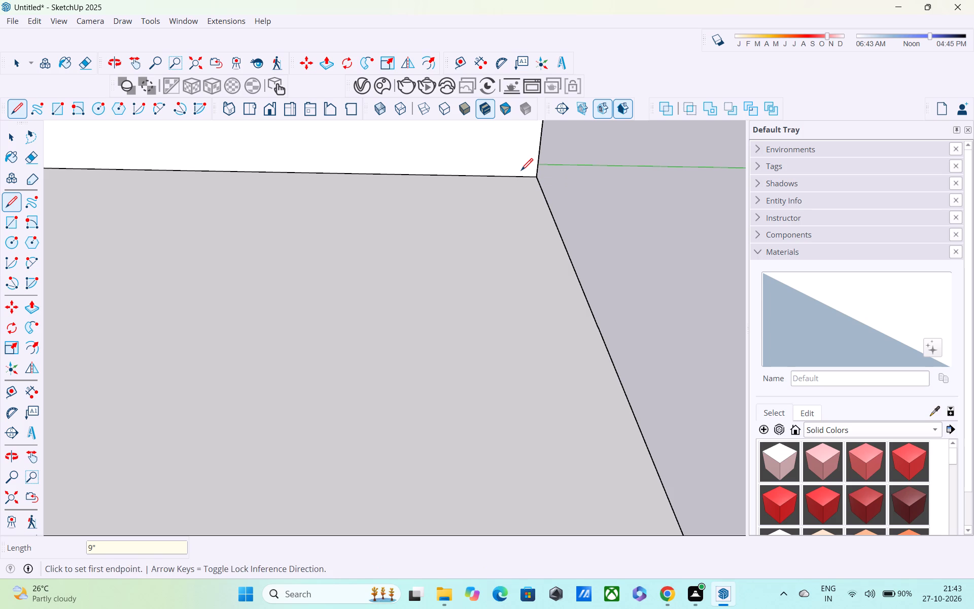
{"action": "middle_click_drag", "start_coordinate": [482, 229], "coordinate": [485, 353], "text": "shift"}
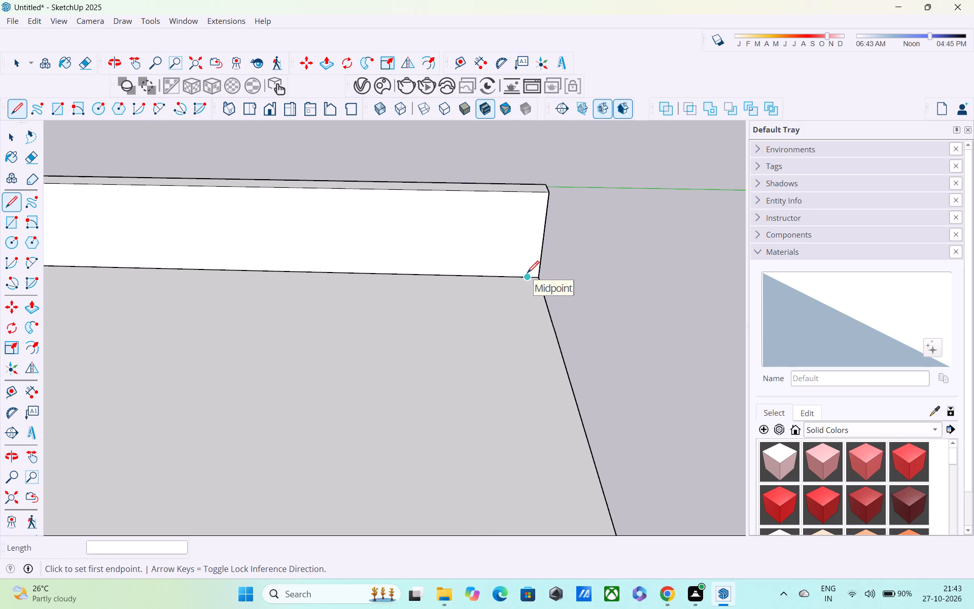
{"action": "left_click", "coordinate": [526, 279]}
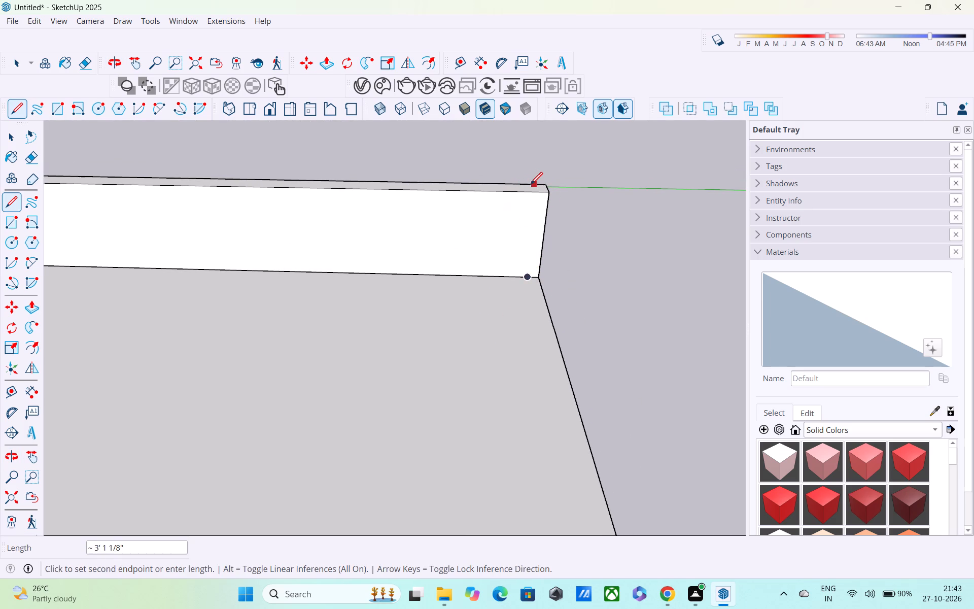
{"action": "left_click", "coordinate": [533, 192]}
Push/Pull the marked parapet strip along the roof's rear edge to the opposite side, forming the rear parapet wall.
{"action": "key", "text": "p"}
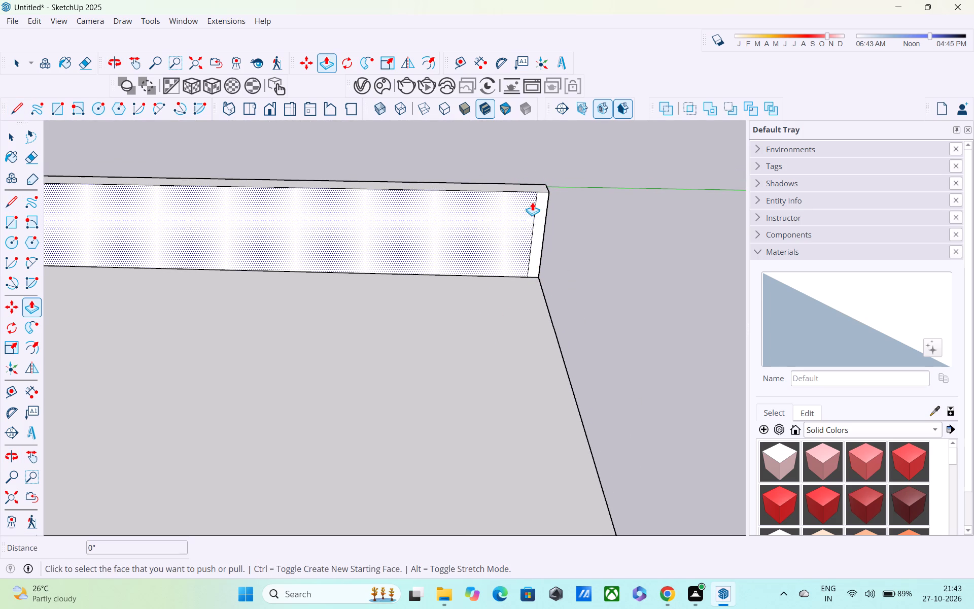
{"action": "left_click", "coordinate": [537, 218]}
{"action": "scroll", "coordinate": [592, 345], "scroll_direction": "down", "scroll_amount": 4}
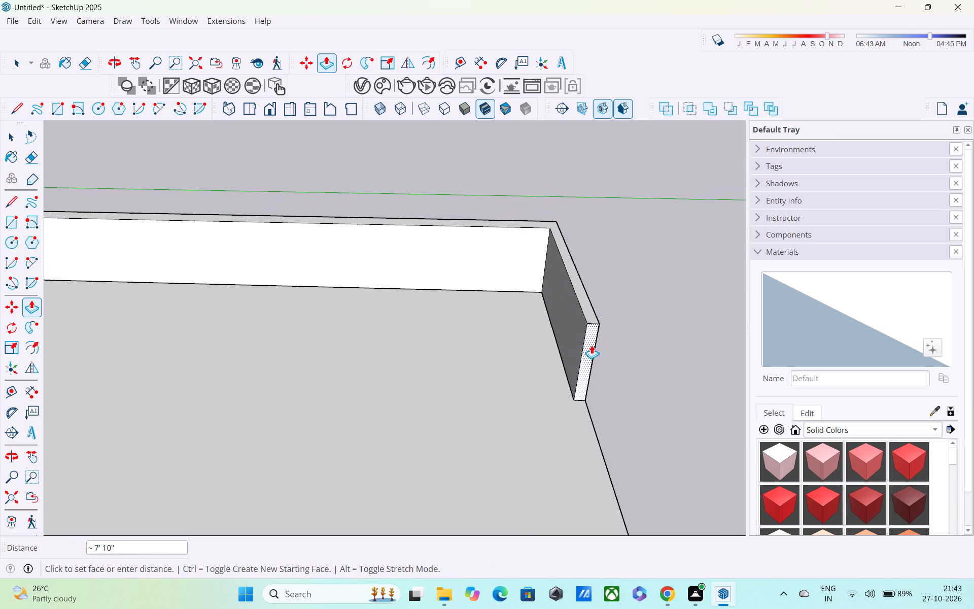
{"action": "middle_click_drag", "start_coordinate": [591, 345], "coordinate": [435, 243]}
{"action": "scroll", "coordinate": [434, 242], "scroll_direction": "down", "scroll_amount": 6}
{"action": "middle_click_drag", "start_coordinate": [434, 314], "coordinate": [434, 170], "text": "shift"}
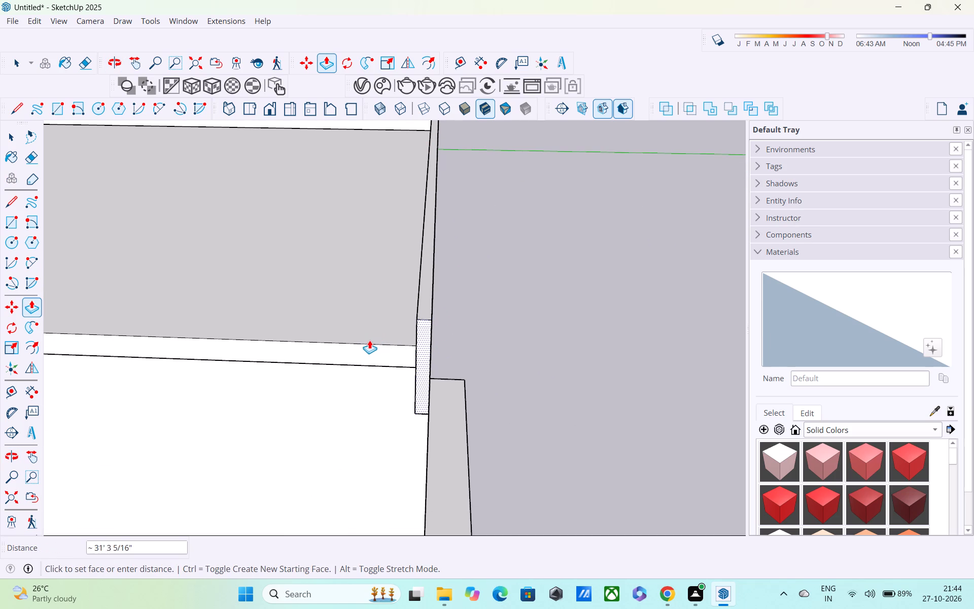
{"action": "left_click", "coordinate": [359, 349]}
Draw a 3' vertical line near the far end of the rear parapet's inner face to mark off a narrow strip.
{"action": "middle_click_drag", "start_coordinate": [392, 360], "coordinate": [709, 331]}
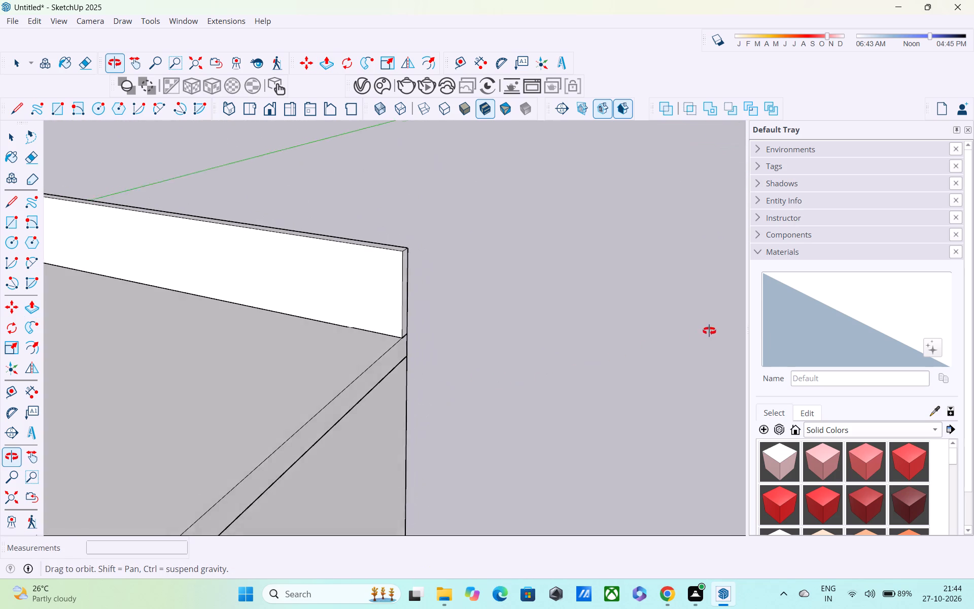
{"action": "middle_click_drag", "start_coordinate": [709, 331], "coordinate": [712, 329]}
{"action": "key", "text": "l"}
{"action": "middle_click_drag", "start_coordinate": [377, 338], "coordinate": [381, 338]}
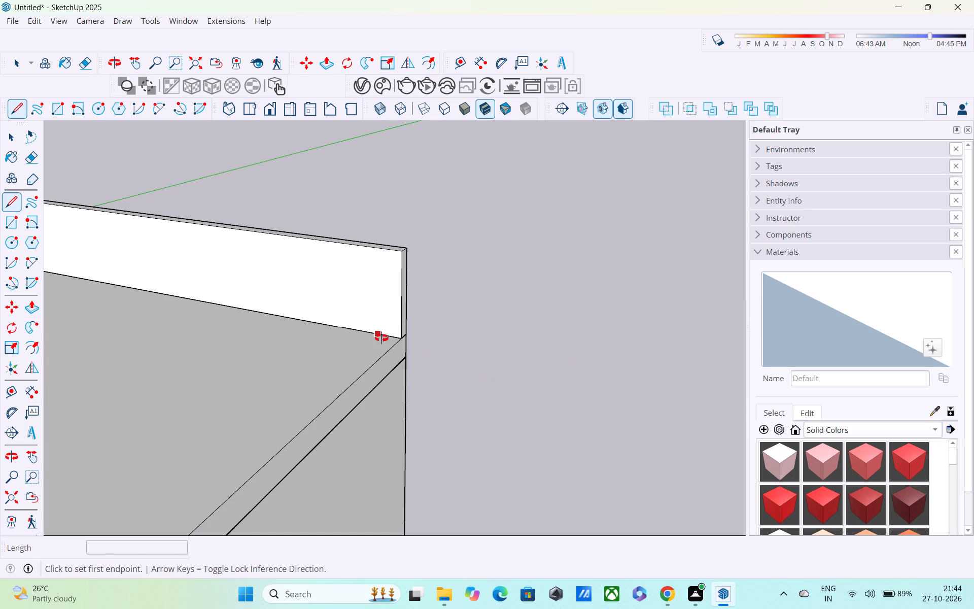
{"action": "middle_click_drag", "start_coordinate": [381, 338], "coordinate": [473, 360]}
{"action": "scroll", "coordinate": [413, 330], "scroll_direction": "up", "scroll_amount": 5}
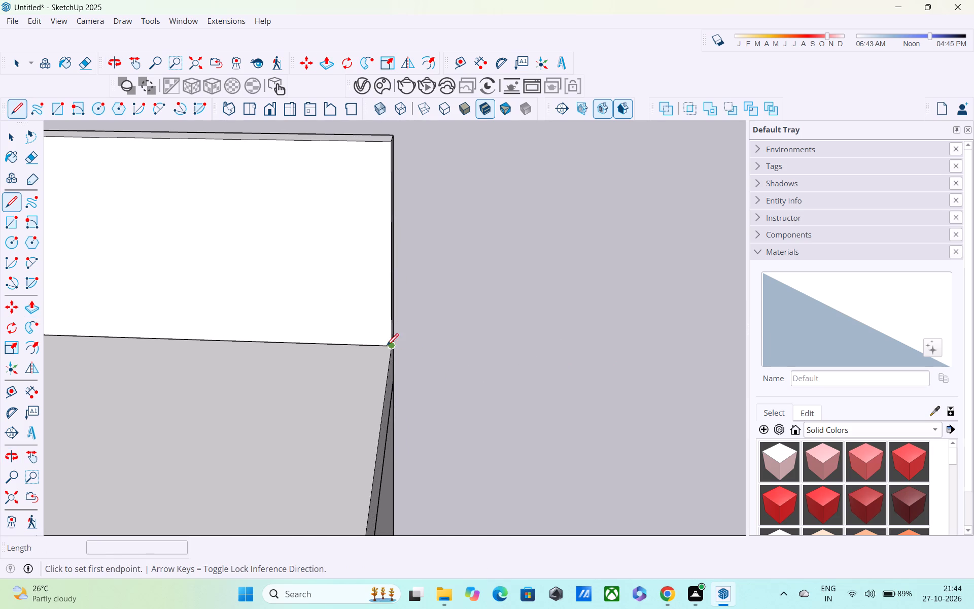
{"action": "left_click", "coordinate": [373, 345]}
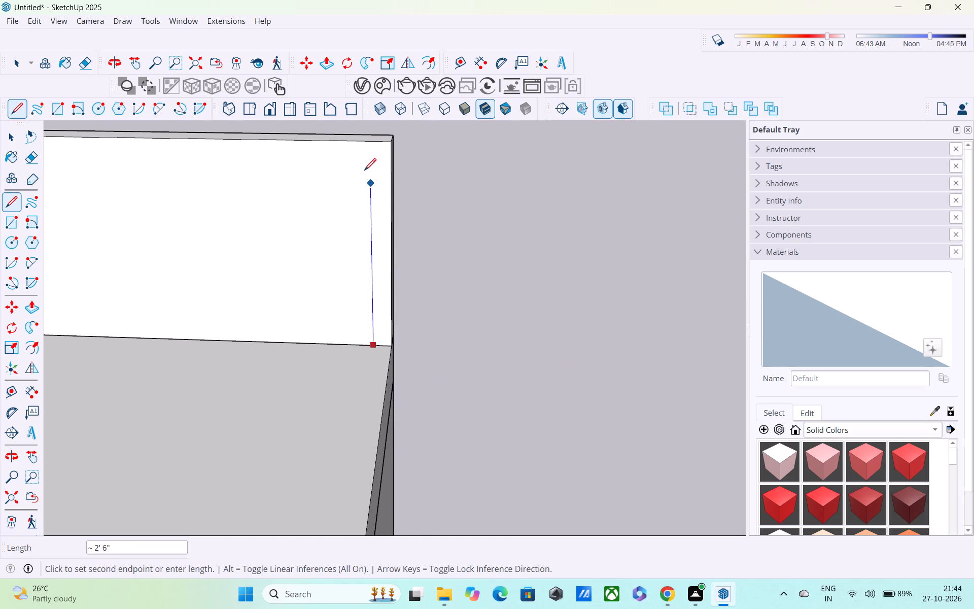
{"action": "left_click", "coordinate": [366, 139]}
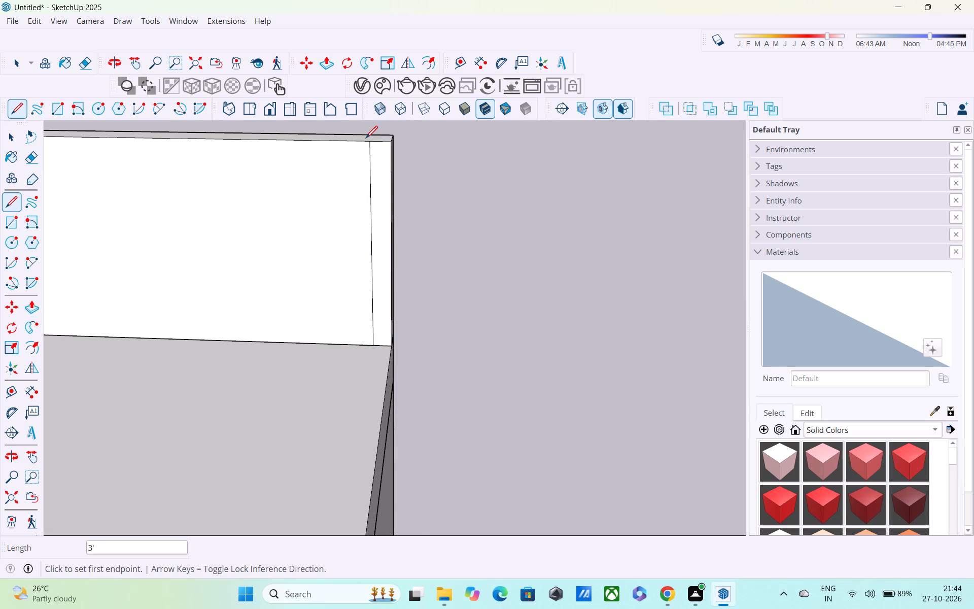
Push/Pull the marked end strip about 31' 1" along the roof's other side to the tower wall, forming the second side parapet.
{"action": "key", "text": "p"}
{"action": "left_click_drag", "start_coordinate": [380, 198], "coordinate": [381, 193]}
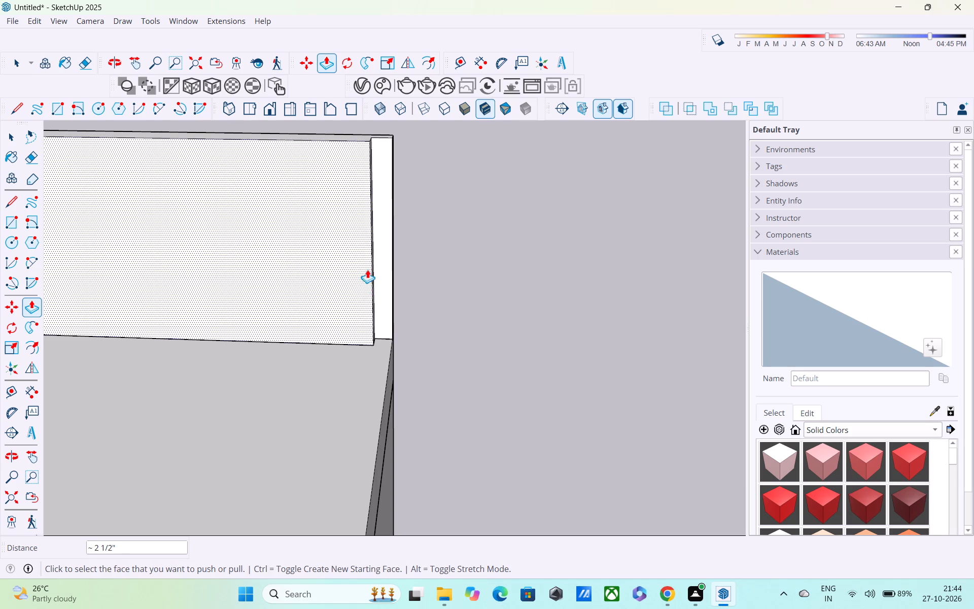
{"action": "left_click", "coordinate": [385, 240]}
{"action": "scroll", "coordinate": [349, 326], "scroll_direction": "down", "scroll_amount": 6}
{"action": "middle_click_drag", "start_coordinate": [343, 342], "coordinate": [345, 315], "text": "shift"}
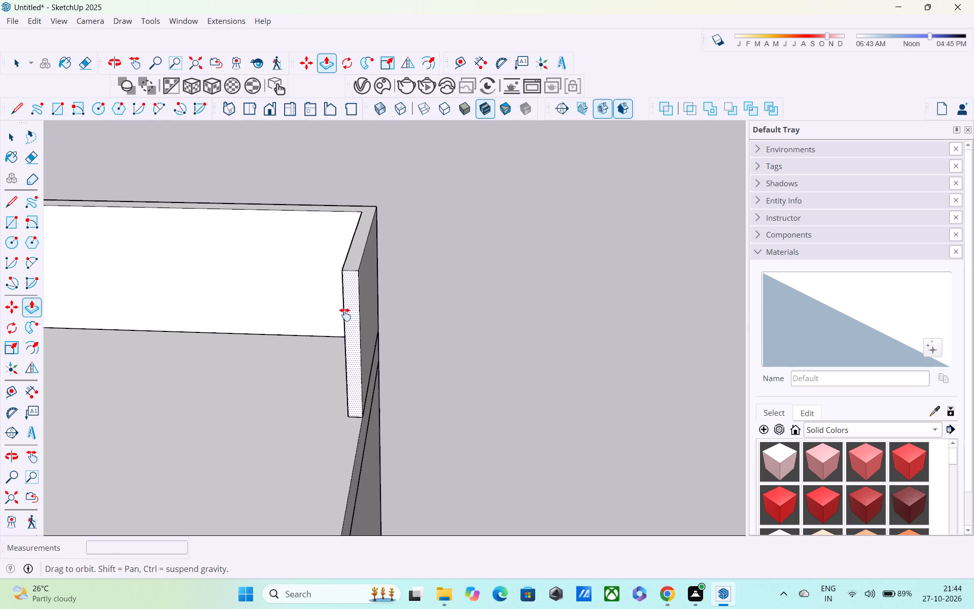
{"action": "middle_click_drag", "start_coordinate": [345, 315], "coordinate": [375, 207], "text": "shift"}
{"action": "scroll", "coordinate": [375, 207], "scroll_direction": "down", "scroll_amount": 7}
{"action": "scroll", "coordinate": [347, 291], "scroll_direction": "down", "scroll_amount": 1}
{"action": "middle_click_drag", "start_coordinate": [347, 292], "coordinate": [370, 188], "text": "shift"}
{"action": "scroll", "coordinate": [370, 188], "scroll_direction": "down", "scroll_amount": 1, "text": "shift"}
{"action": "scroll", "coordinate": [369, 207], "scroll_direction": "down", "scroll_amount": 6}
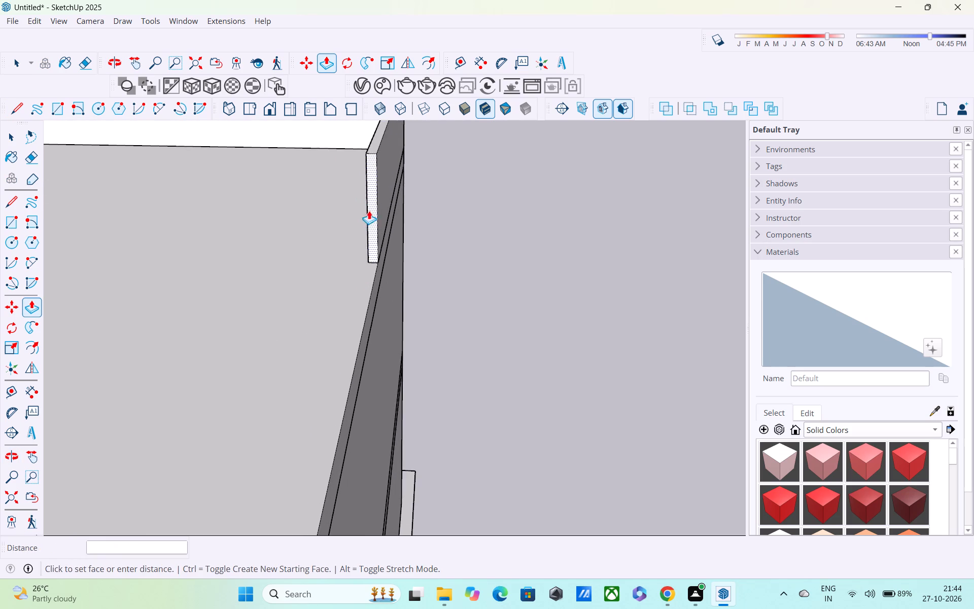
{"action": "middle_click_drag", "start_coordinate": [342, 278], "coordinate": [349, 239], "text": "shift"}
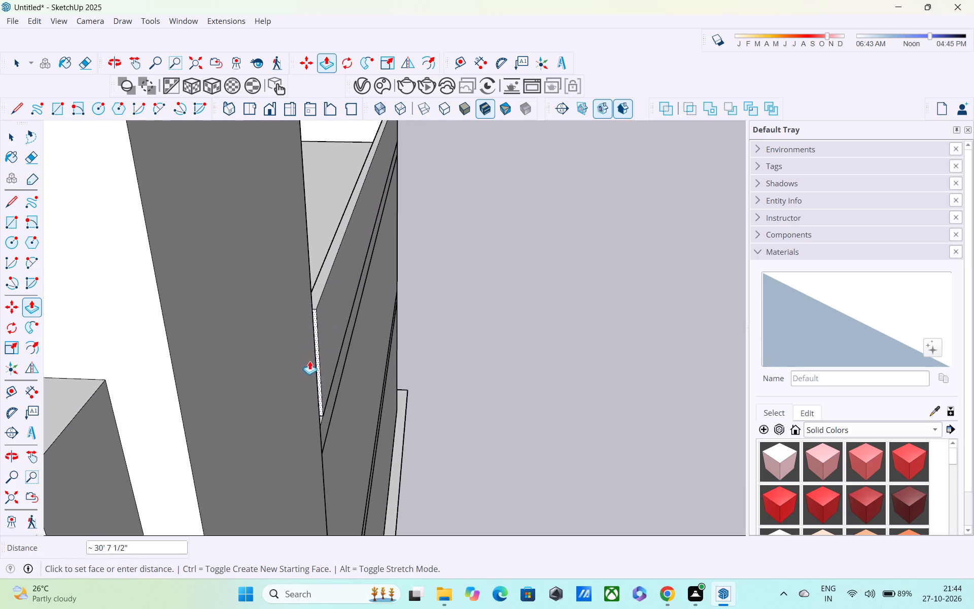
{"action": "middle_click_drag", "start_coordinate": [303, 333], "coordinate": [299, 335]}
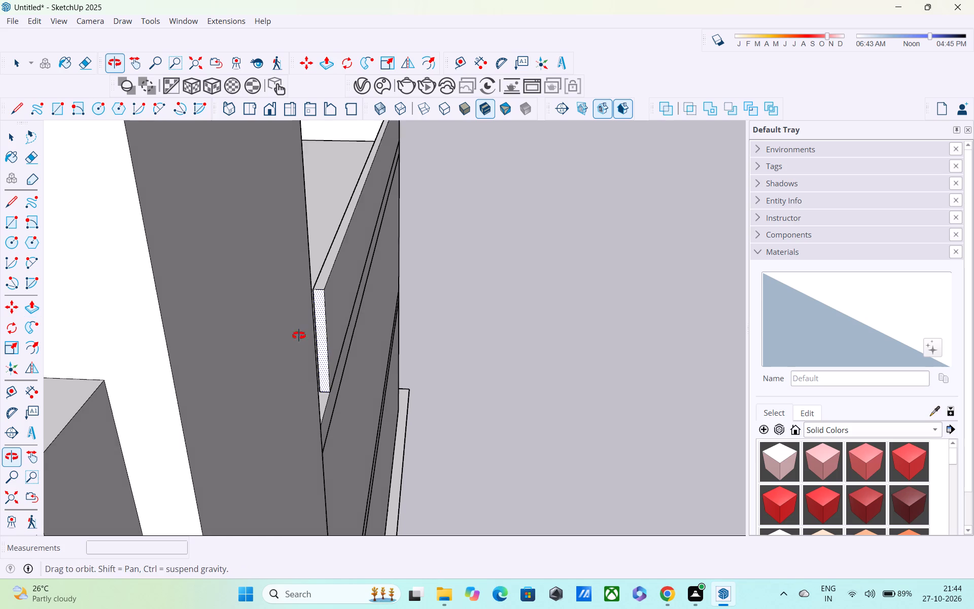
{"action": "middle_click_drag", "start_coordinate": [299, 335], "coordinate": [83, 341]}
{"action": "scroll", "coordinate": [450, 290], "scroll_direction": "down", "scroll_amount": 1}
{"action": "middle_click_drag", "start_coordinate": [517, 283], "coordinate": [266, 288]}
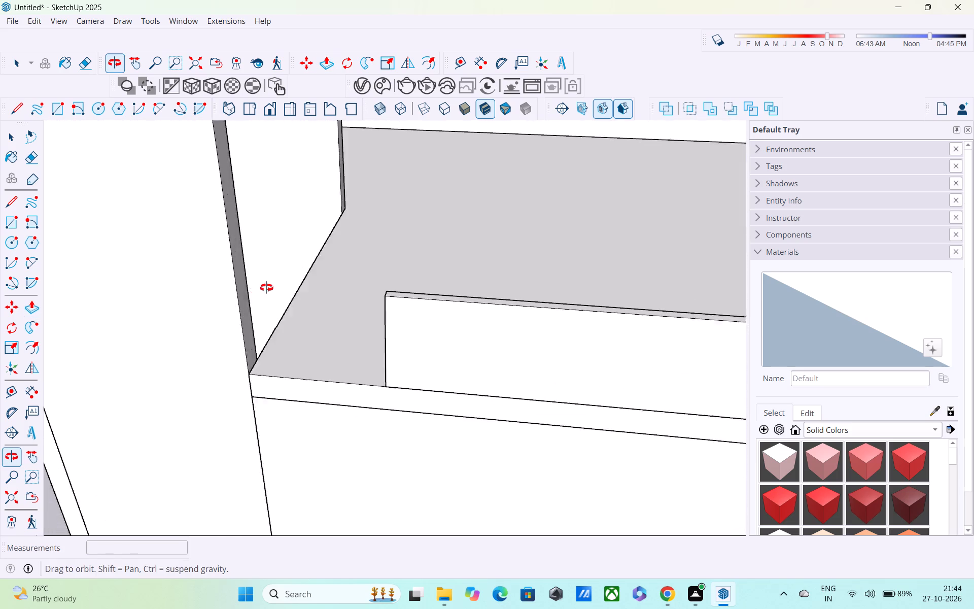
{"action": "middle_click_drag", "start_coordinate": [266, 288], "coordinate": [263, 285]}
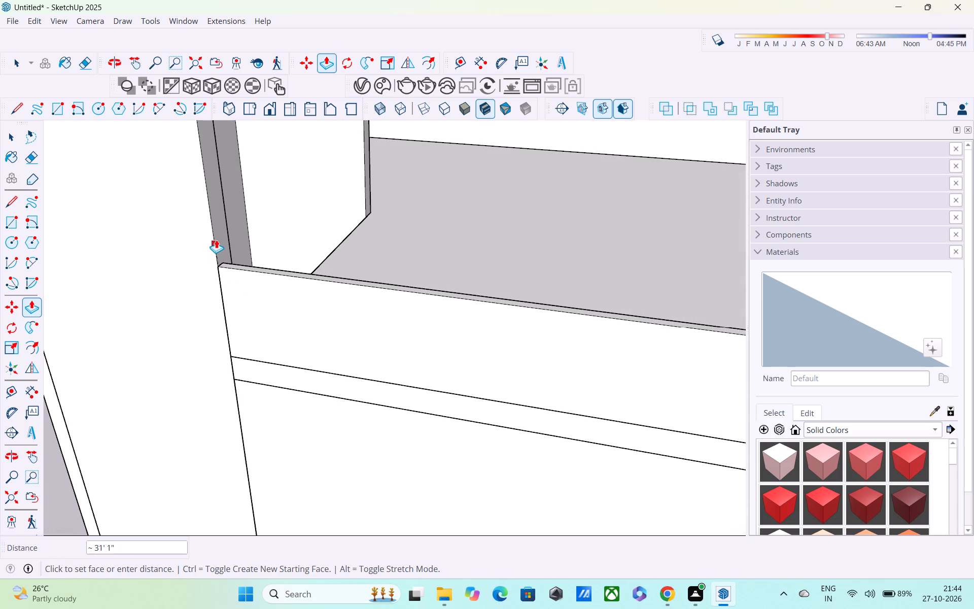
{"action": "left_click", "coordinate": [216, 234]}
Examine the whole building from the front, sides and below, including the tower's window frame.
{"action": "scroll", "coordinate": [196, 251], "scroll_direction": "down", "scroll_amount": 3}
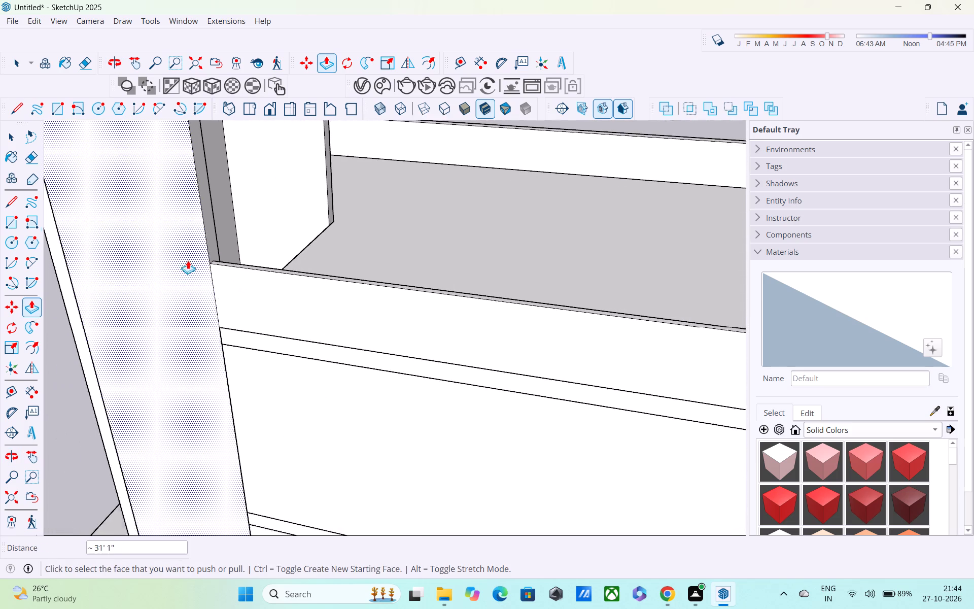
{"action": "scroll", "coordinate": [188, 260], "scroll_direction": "down", "scroll_amount": 2}
{"action": "middle_click_drag", "start_coordinate": [173, 282], "coordinate": [571, 237]}
{"action": "scroll", "coordinate": [553, 233], "scroll_direction": "down", "scroll_amount": 6}
{"action": "middle_click_drag", "start_coordinate": [456, 298], "coordinate": [552, 202]}
{"action": "key", "text": "space"}
{"action": "left_click", "coordinate": [588, 281]}
{"action": "middle_click_drag", "start_coordinate": [620, 430], "coordinate": [463, 447]}
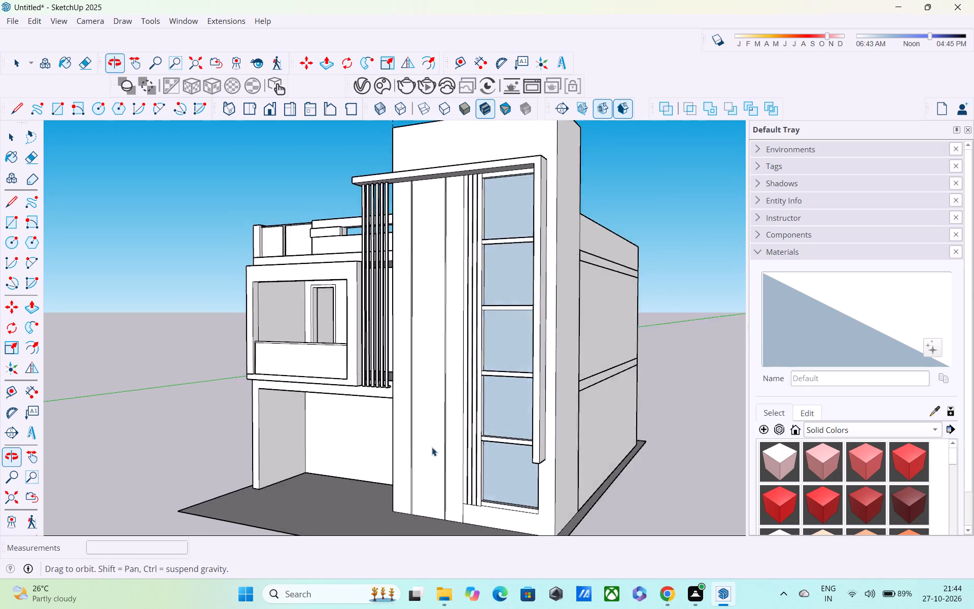
{"action": "scroll", "coordinate": [337, 439], "scroll_direction": "down", "scroll_amount": 6}
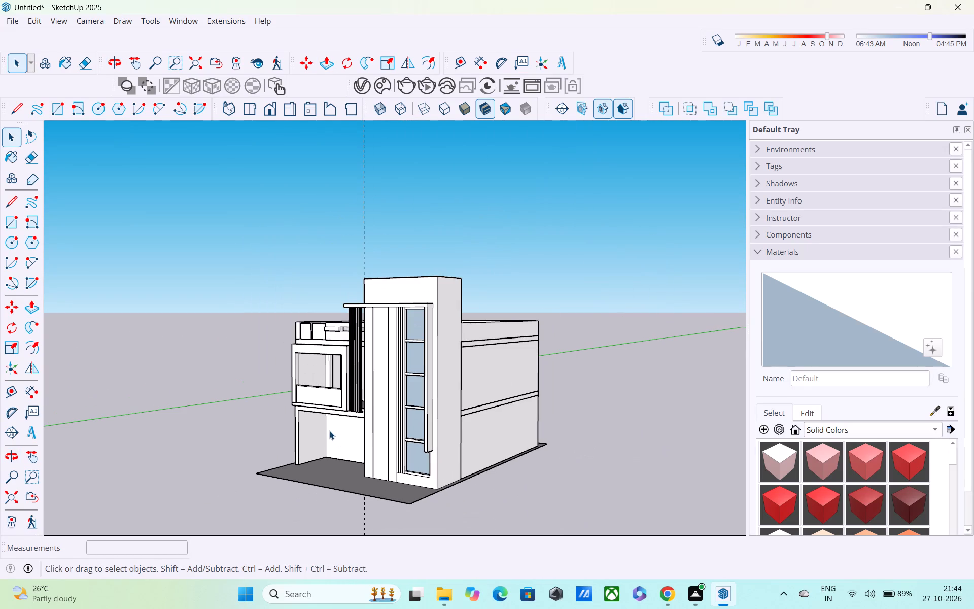
{"action": "scroll", "coordinate": [329, 431], "scroll_direction": "down", "scroll_amount": 4}
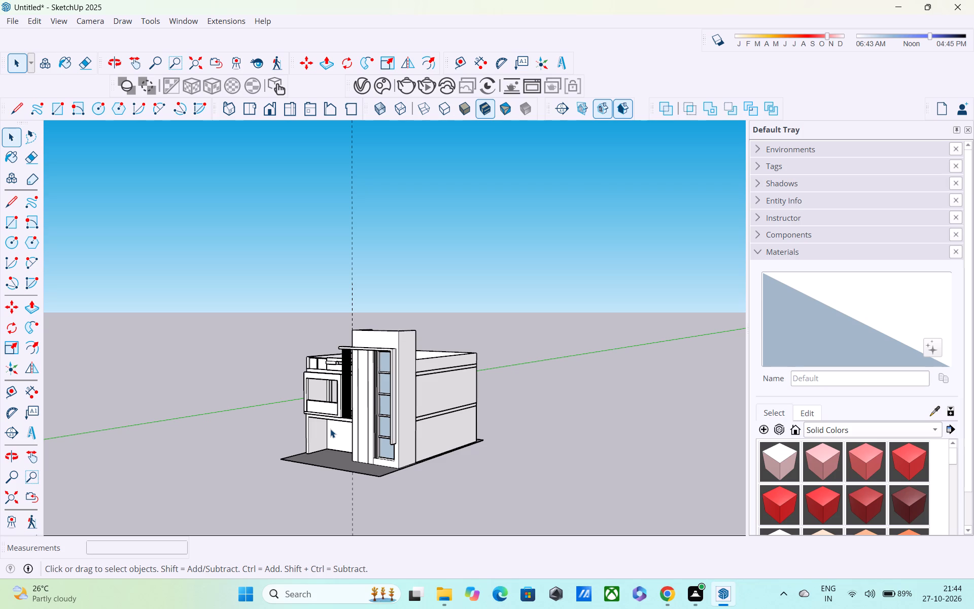
{"action": "middle_click_drag", "start_coordinate": [314, 449], "coordinate": [259, 404], "text": "shift"}
{"action": "scroll", "coordinate": [343, 407], "scroll_direction": "up", "scroll_amount": 4}
{"action": "middle_click_drag", "start_coordinate": [343, 382], "coordinate": [613, 317]}
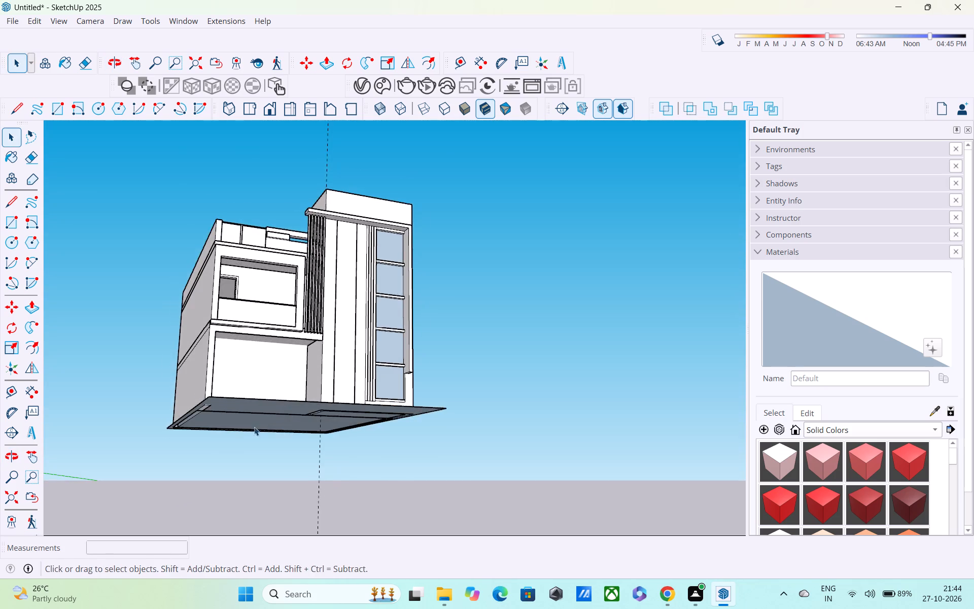
{"action": "scroll", "coordinate": [284, 410], "scroll_direction": "up", "scroll_amount": 4}
{"action": "middle_click_drag", "start_coordinate": [437, 352], "coordinate": [484, 416]}
{"action": "scroll", "coordinate": [457, 367], "scroll_direction": "up", "scroll_amount": 5}
{"action": "scroll", "coordinate": [456, 362], "scroll_direction": "down", "scroll_amount": 1}
{"action": "middle_click_drag", "start_coordinate": [456, 361], "coordinate": [414, 324]}
{"action": "middle_click_drag", "start_coordinate": [442, 419], "coordinate": [287, 457]}
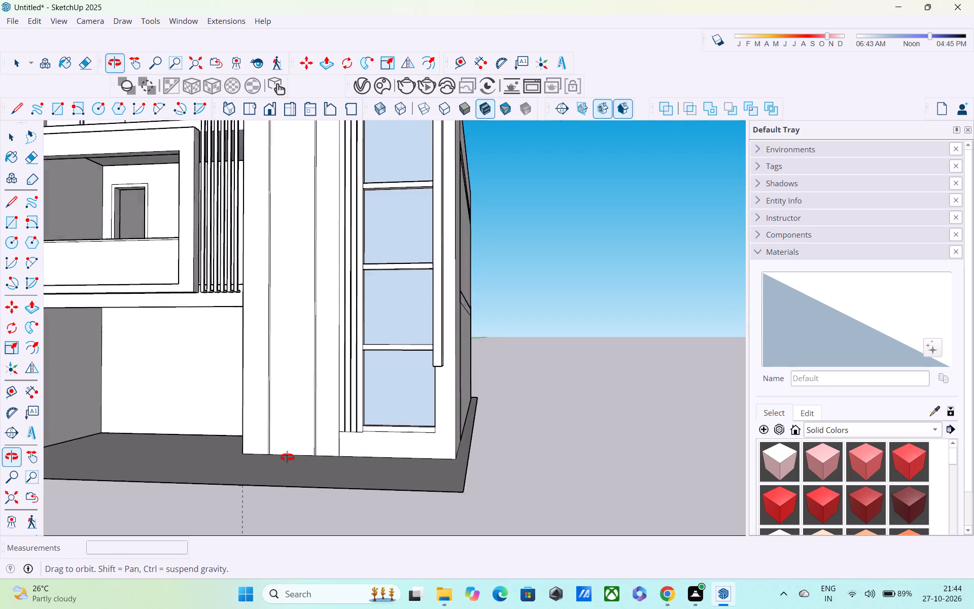
{"action": "middle_click_drag", "start_coordinate": [287, 457], "coordinate": [287, 458]}
{"action": "scroll", "coordinate": [530, 327], "scroll_direction": "up", "scroll_amount": 3}
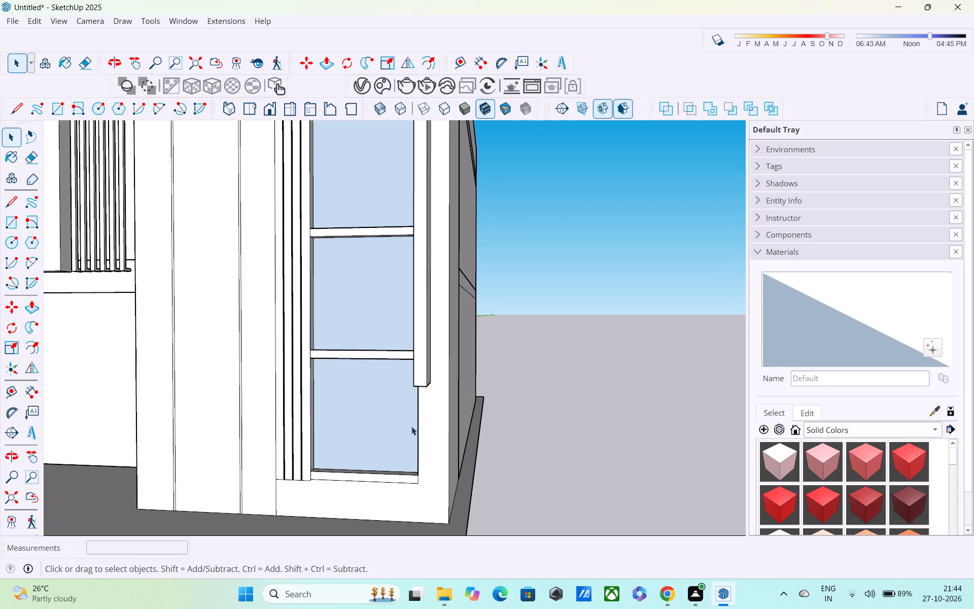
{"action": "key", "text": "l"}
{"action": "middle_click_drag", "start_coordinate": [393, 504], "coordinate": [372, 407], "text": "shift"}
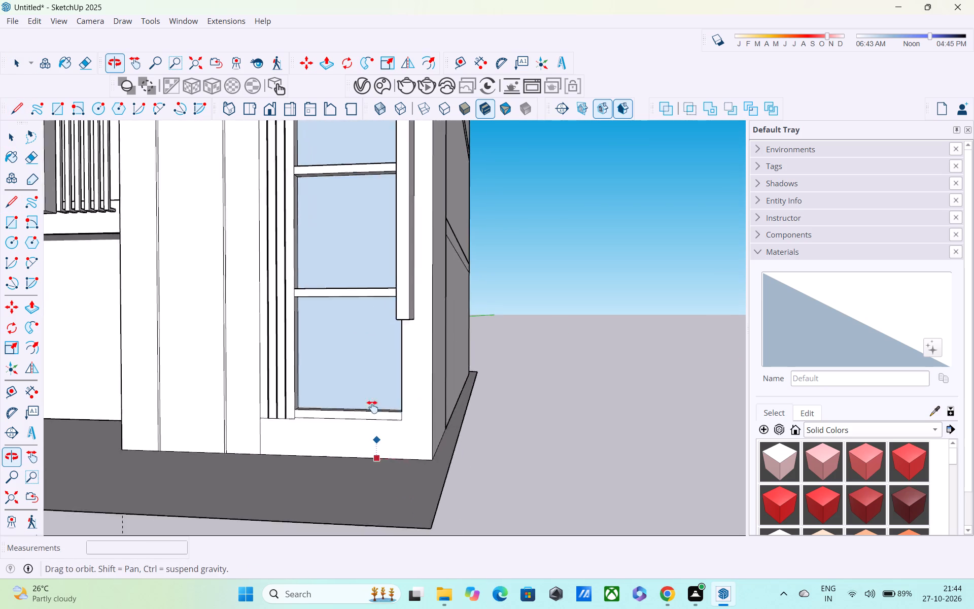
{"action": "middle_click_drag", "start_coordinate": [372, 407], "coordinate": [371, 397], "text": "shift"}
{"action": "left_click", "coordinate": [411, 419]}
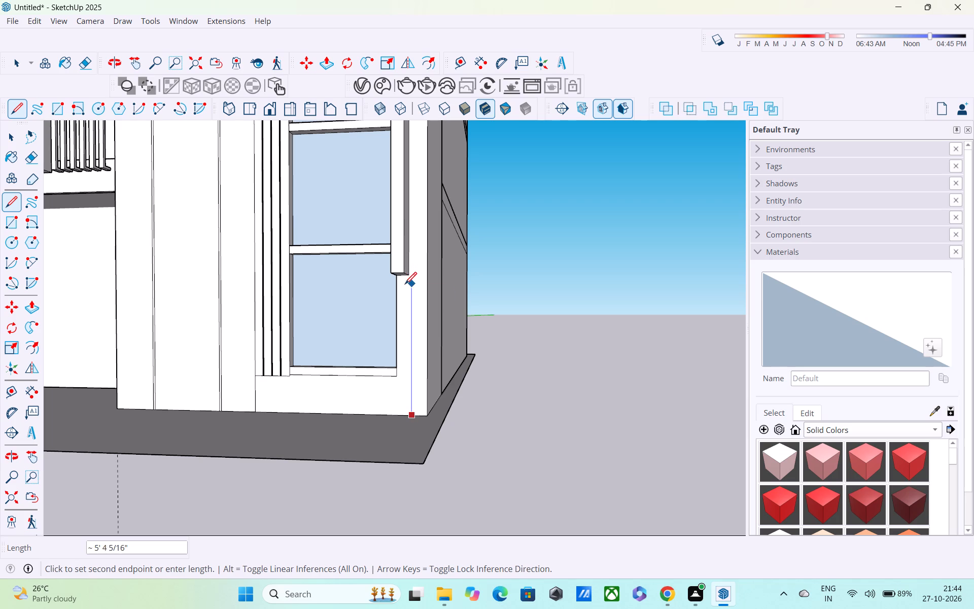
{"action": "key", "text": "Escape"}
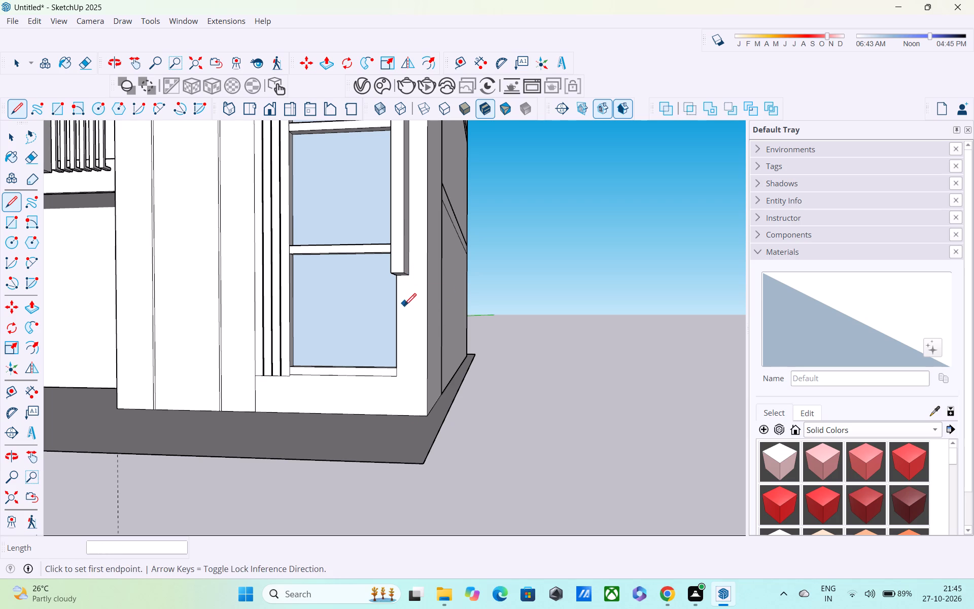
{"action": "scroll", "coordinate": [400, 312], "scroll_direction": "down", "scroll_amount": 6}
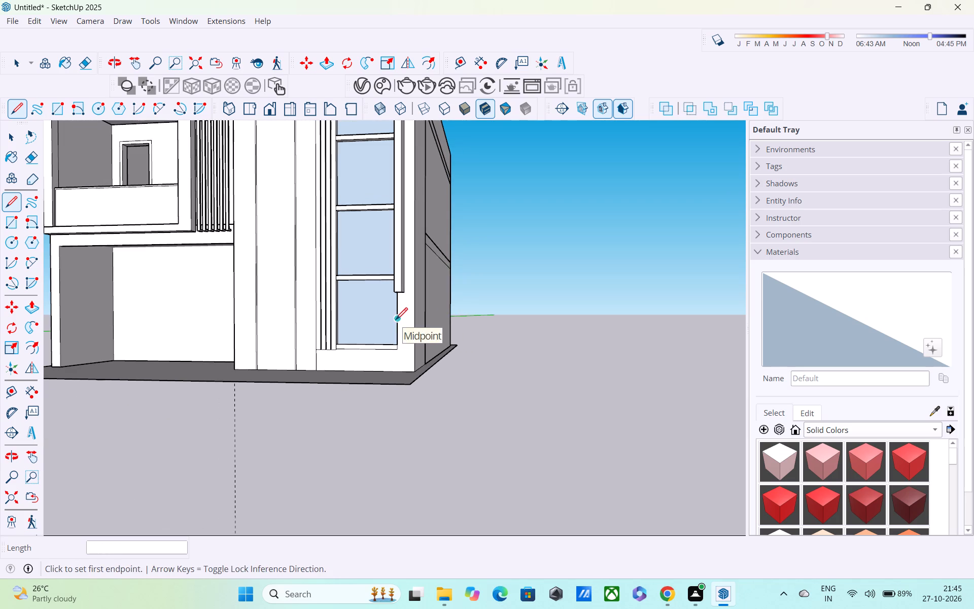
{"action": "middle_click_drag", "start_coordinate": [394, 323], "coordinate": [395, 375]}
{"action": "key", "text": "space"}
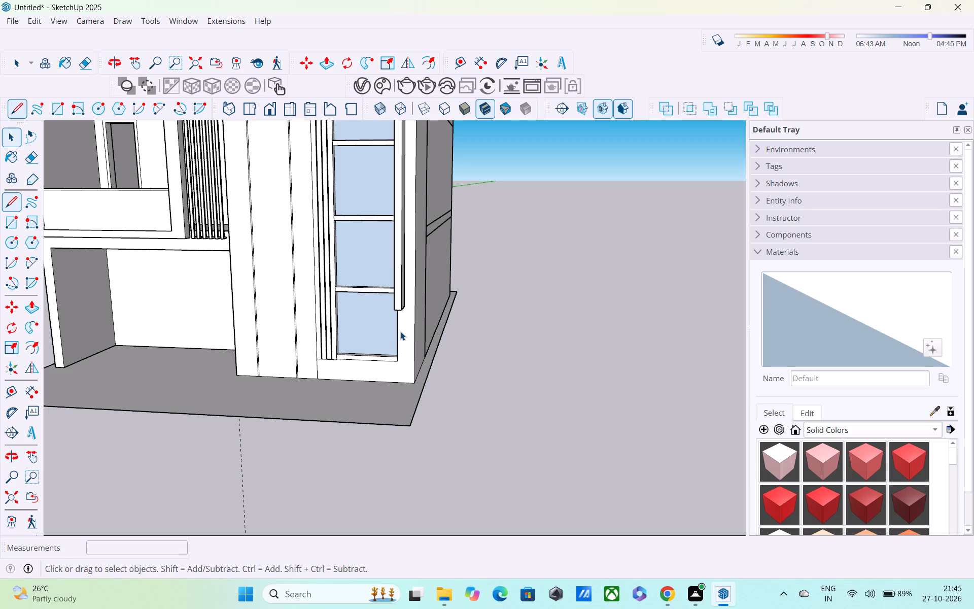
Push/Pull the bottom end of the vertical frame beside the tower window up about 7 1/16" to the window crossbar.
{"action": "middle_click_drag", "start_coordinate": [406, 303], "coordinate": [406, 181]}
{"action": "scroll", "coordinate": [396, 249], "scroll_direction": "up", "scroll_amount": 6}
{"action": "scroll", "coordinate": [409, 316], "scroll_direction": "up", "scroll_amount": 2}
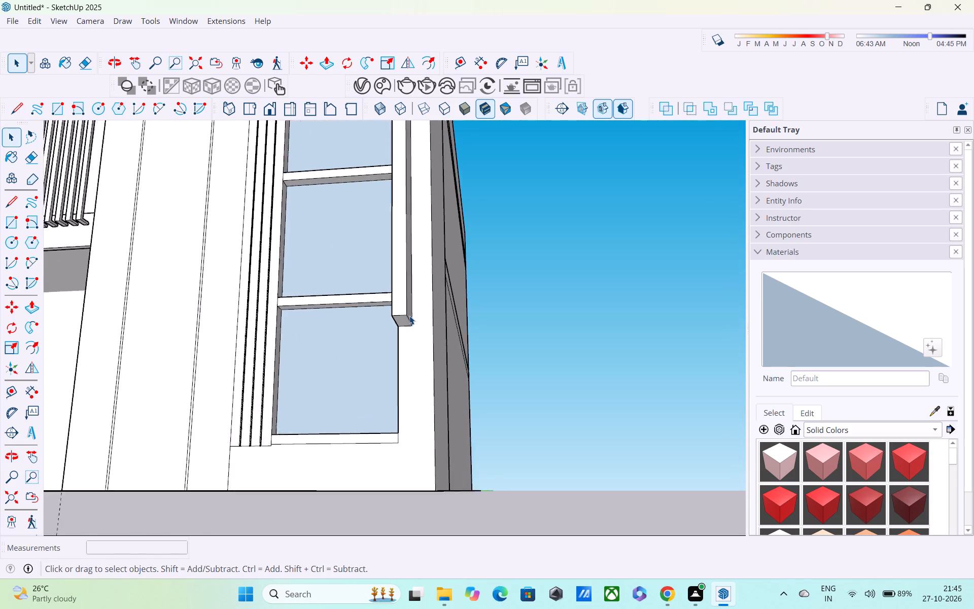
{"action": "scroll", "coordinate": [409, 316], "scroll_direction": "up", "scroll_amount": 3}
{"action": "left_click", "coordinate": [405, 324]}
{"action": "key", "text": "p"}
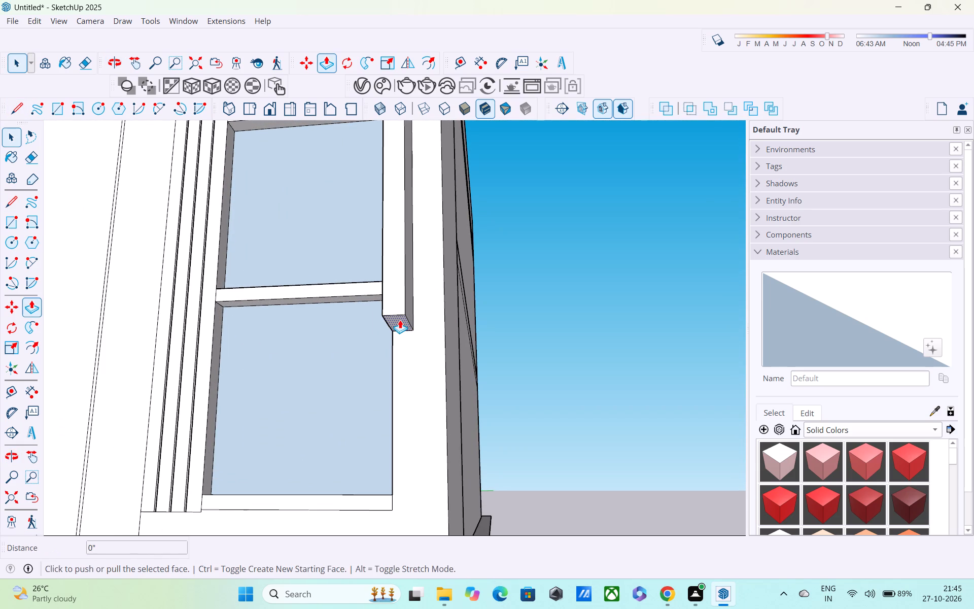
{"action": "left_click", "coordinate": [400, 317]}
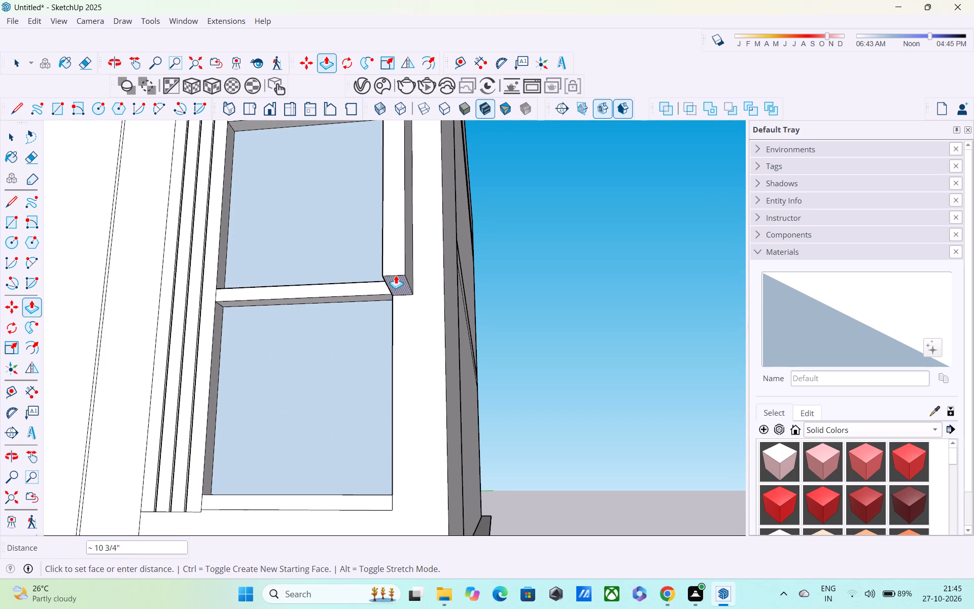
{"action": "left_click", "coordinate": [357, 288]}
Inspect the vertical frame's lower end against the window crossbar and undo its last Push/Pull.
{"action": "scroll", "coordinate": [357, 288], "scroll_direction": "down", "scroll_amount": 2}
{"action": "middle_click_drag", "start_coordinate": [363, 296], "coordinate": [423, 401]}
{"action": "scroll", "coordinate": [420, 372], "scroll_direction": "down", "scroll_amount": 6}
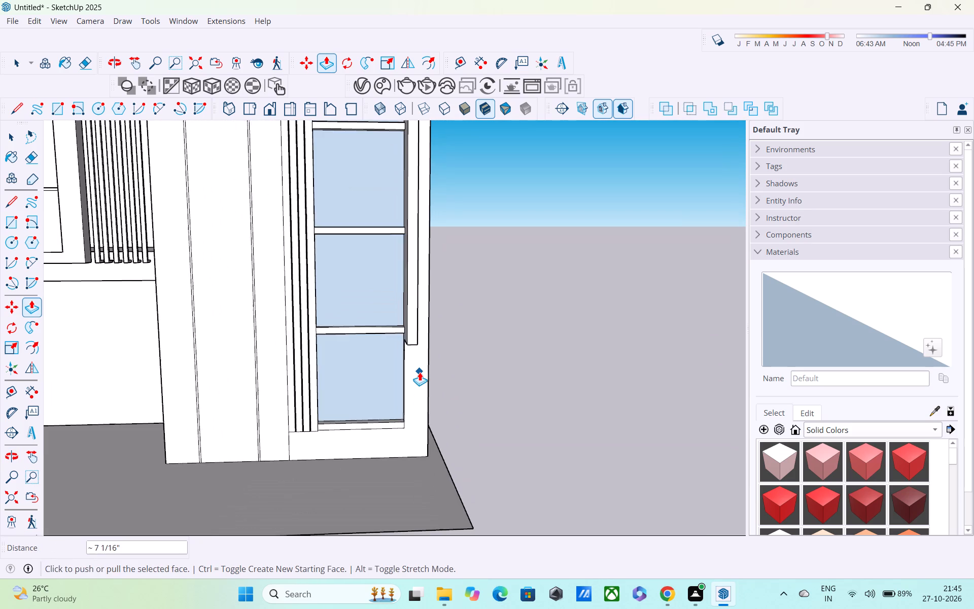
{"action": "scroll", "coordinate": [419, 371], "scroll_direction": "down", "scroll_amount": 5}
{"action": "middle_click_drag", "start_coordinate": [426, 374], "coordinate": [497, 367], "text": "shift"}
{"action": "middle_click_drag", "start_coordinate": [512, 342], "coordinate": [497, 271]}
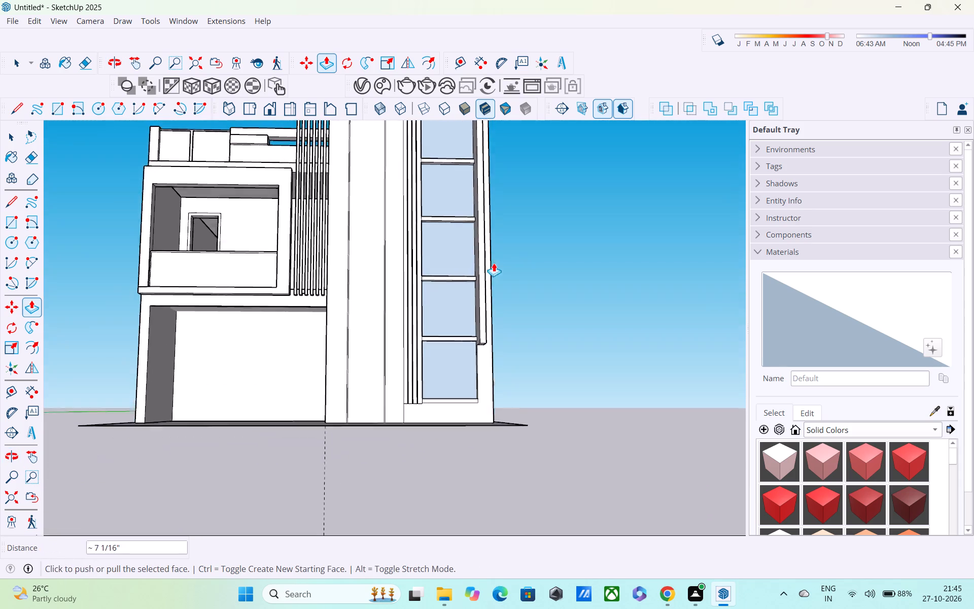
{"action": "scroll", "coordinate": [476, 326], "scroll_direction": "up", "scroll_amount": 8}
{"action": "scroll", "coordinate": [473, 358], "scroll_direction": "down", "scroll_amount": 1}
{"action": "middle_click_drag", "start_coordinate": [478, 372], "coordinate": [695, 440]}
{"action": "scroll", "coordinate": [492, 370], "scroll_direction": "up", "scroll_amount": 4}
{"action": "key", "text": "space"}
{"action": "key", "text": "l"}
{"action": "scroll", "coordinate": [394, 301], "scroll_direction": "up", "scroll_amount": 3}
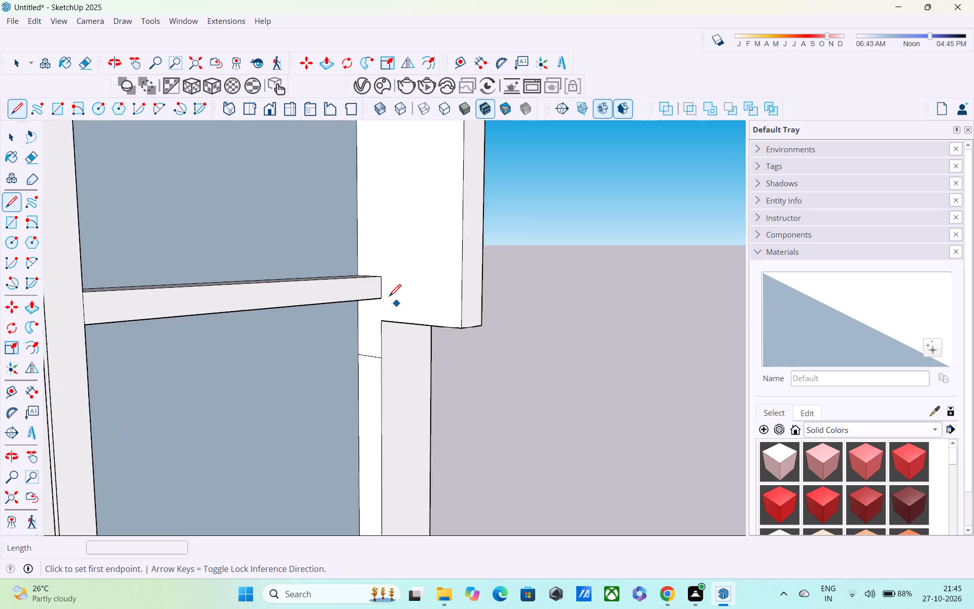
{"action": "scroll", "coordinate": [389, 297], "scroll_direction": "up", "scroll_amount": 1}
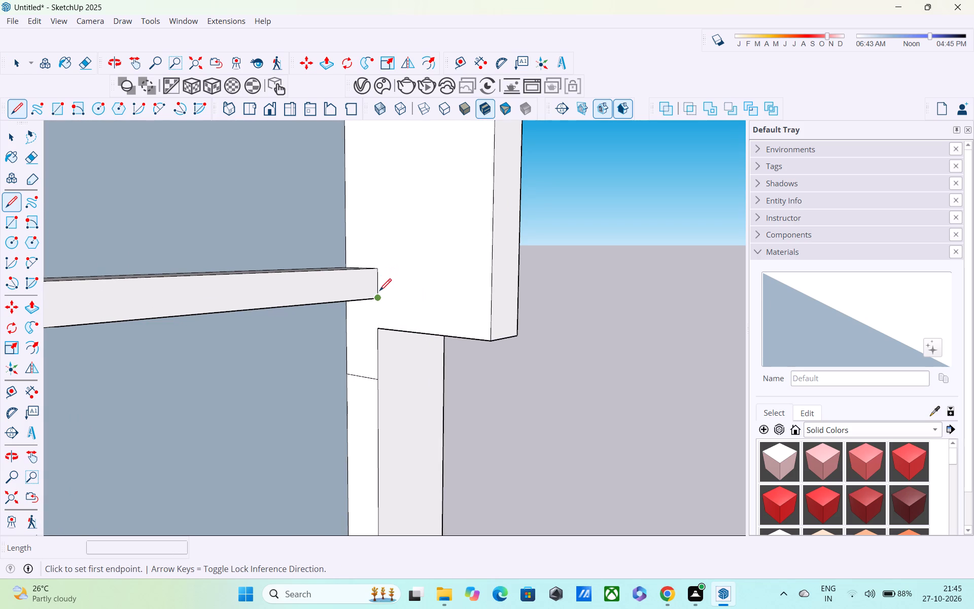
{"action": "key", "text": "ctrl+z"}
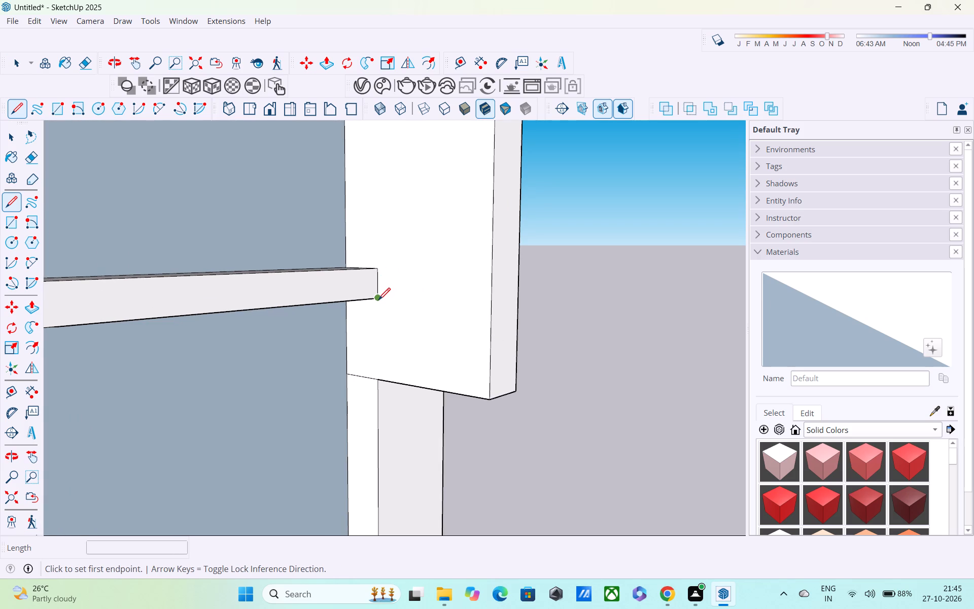
Push/Pull the bottom end of the vertical frame beside the tower window up about 11 3/16" to the crossbar's lower corner.
{"action": "key", "text": "space"}
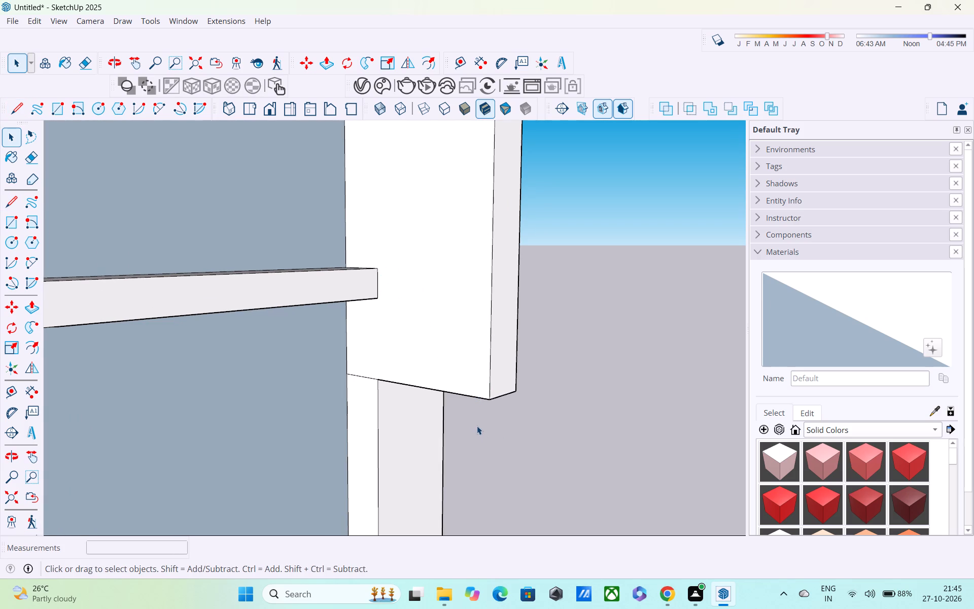
{"action": "middle_click_drag", "start_coordinate": [474, 422], "coordinate": [473, 456], "text": "shift"}
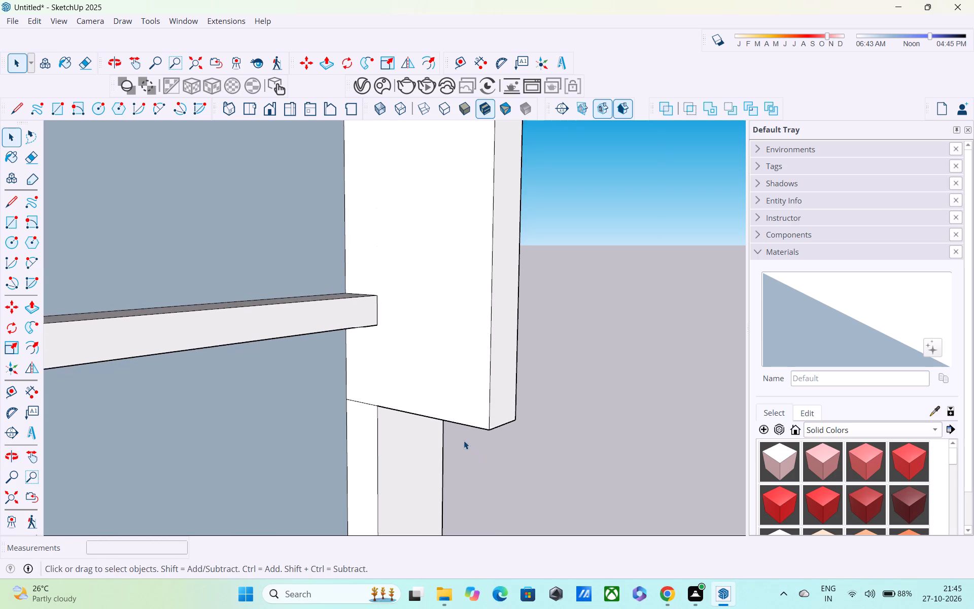
{"action": "scroll", "coordinate": [462, 437], "scroll_direction": "up", "scroll_amount": 2}
{"action": "middle_click_drag", "start_coordinate": [457, 432], "coordinate": [447, 386]}
{"action": "middle_click_drag", "start_coordinate": [370, 395], "coordinate": [369, 409], "text": "shift"}
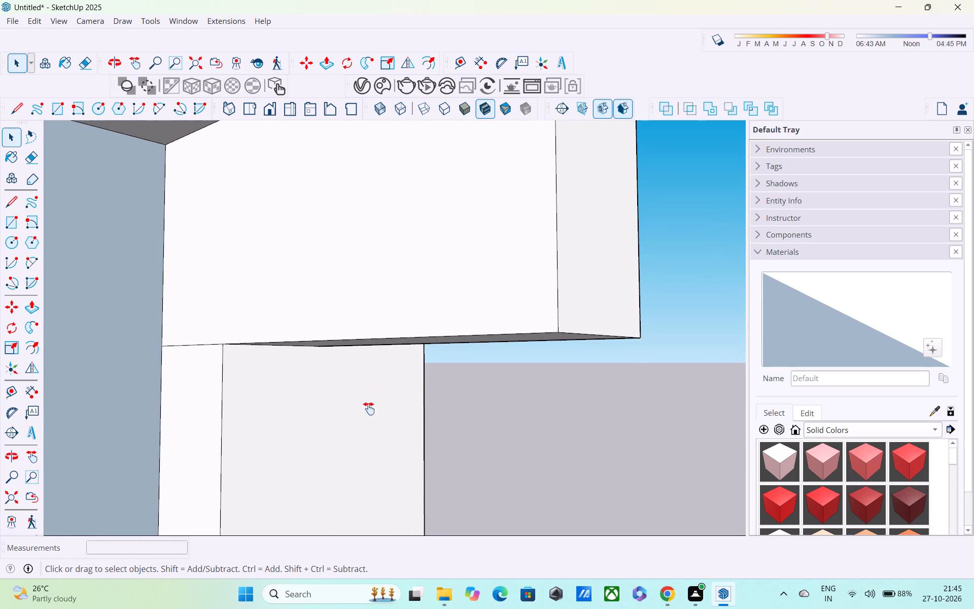
{"action": "middle_click_drag", "start_coordinate": [369, 409], "coordinate": [369, 439], "text": "shift"}
{"action": "scroll", "coordinate": [369, 437], "scroll_direction": "down", "scroll_amount": 4}
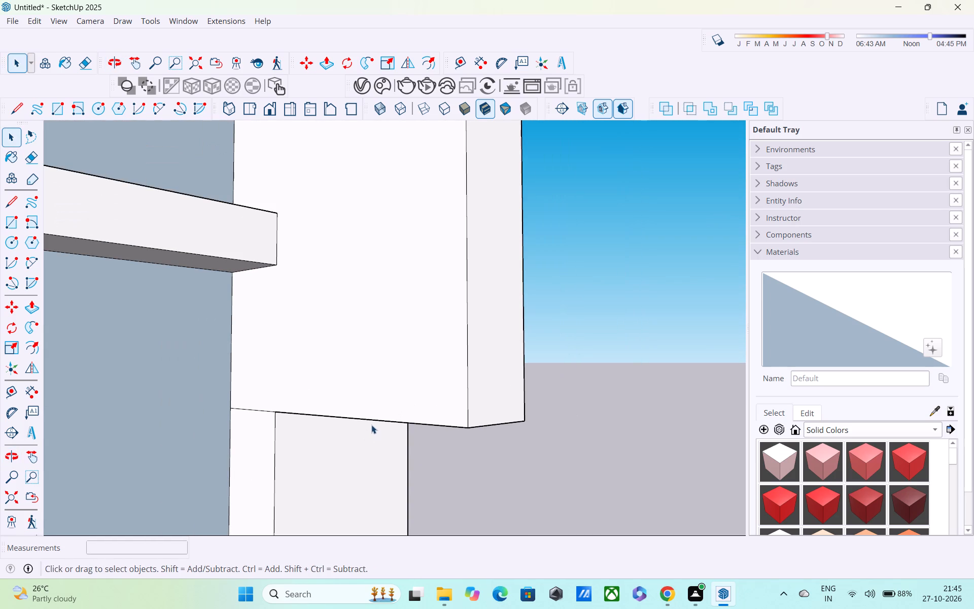
{"action": "key", "text": "p"}
{"action": "middle_click_drag", "start_coordinate": [371, 423], "coordinate": [361, 288]}
{"action": "left_click", "coordinate": [355, 389]}
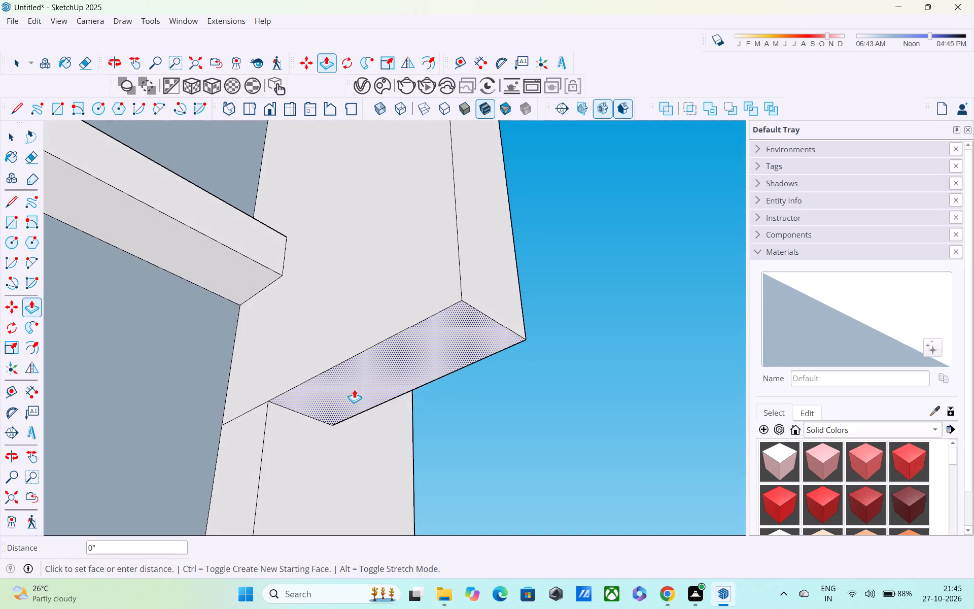
{"action": "left_click", "coordinate": [279, 277]}
{"action": "middle_click_drag", "start_coordinate": [346, 293], "coordinate": [404, 507]}
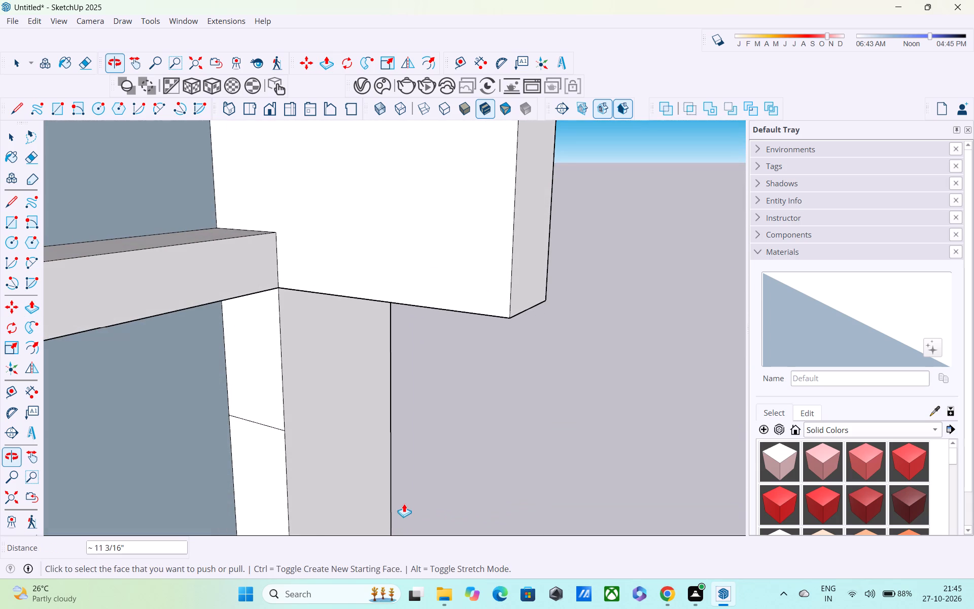
Outline a rectangle about 1' 6" by 9" on the frame's side face at its lower end, starting from the outer bottom corner.
{"action": "scroll", "coordinate": [397, 478], "scroll_direction": "down", "scroll_amount": 2}
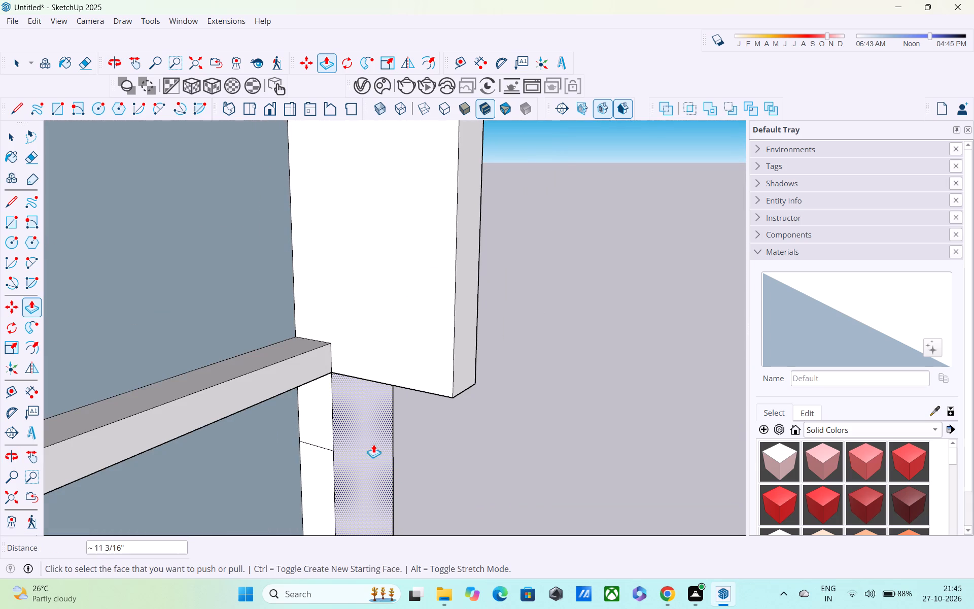
{"action": "key", "text": "l"}
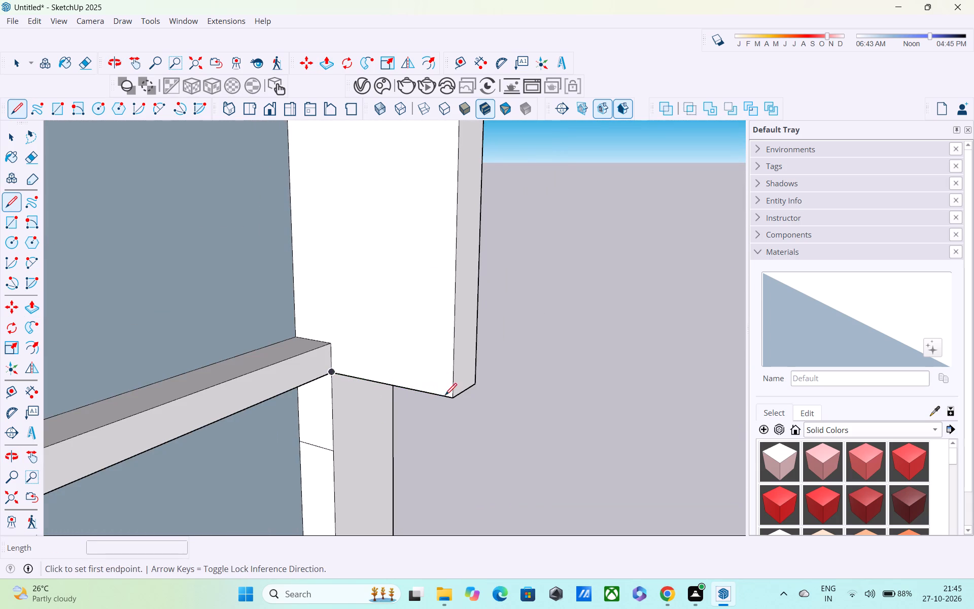
{"action": "left_click", "coordinate": [448, 400]}
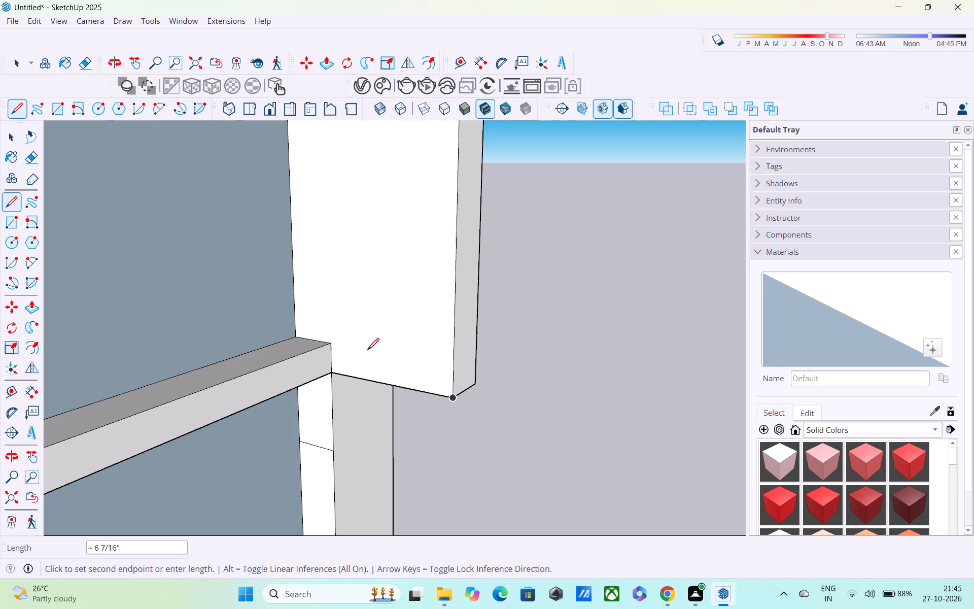
{"action": "left_click", "coordinate": [456, 327]}
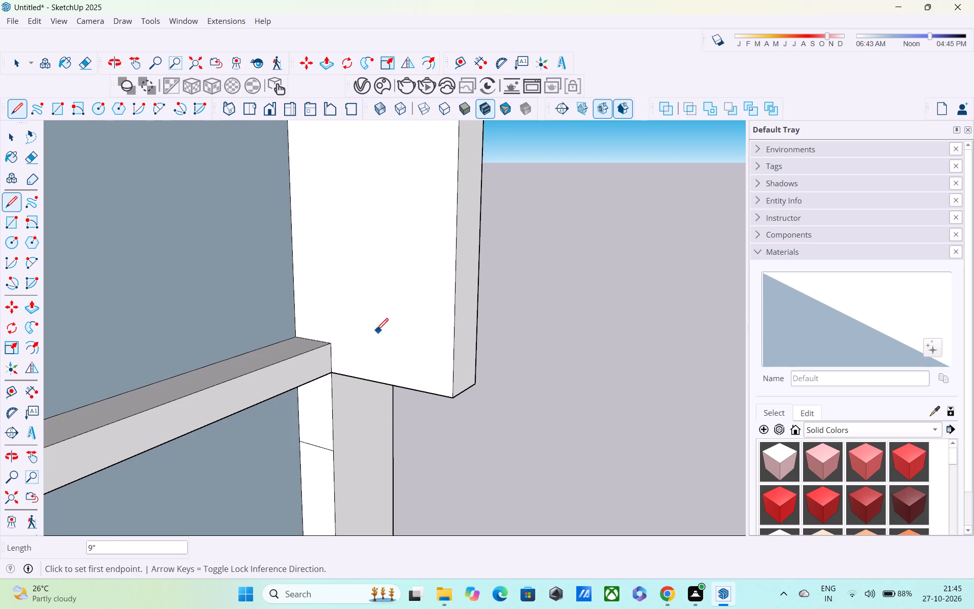
{"action": "left_click", "coordinate": [454, 326]}
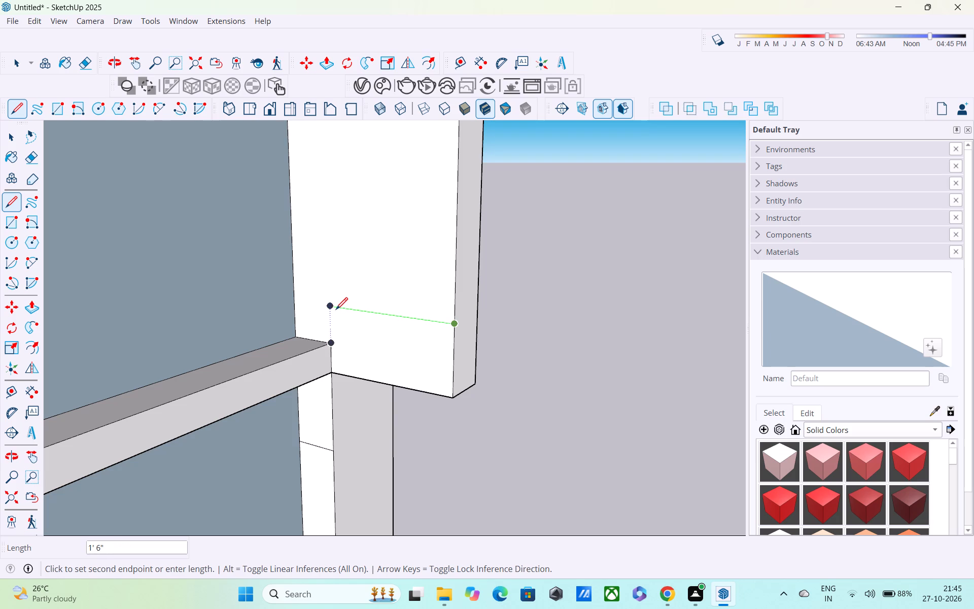
{"action": "left_click", "coordinate": [336, 311]}
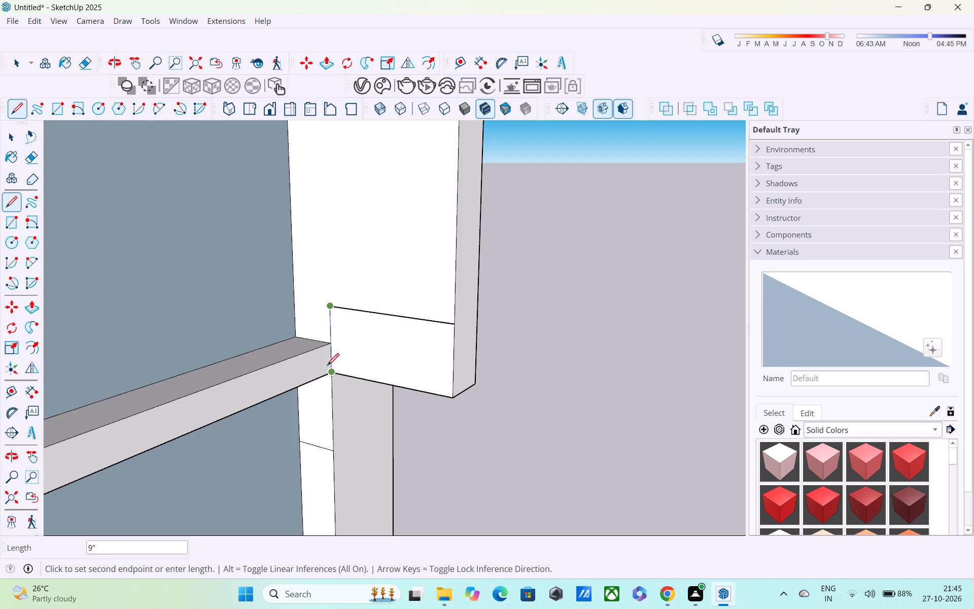
{"action": "left_click", "coordinate": [327, 371]}
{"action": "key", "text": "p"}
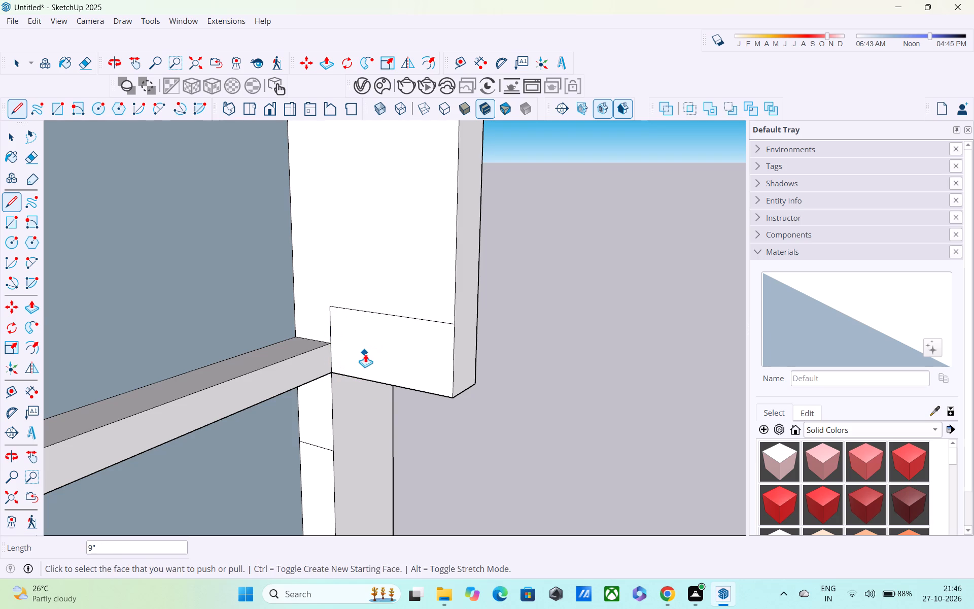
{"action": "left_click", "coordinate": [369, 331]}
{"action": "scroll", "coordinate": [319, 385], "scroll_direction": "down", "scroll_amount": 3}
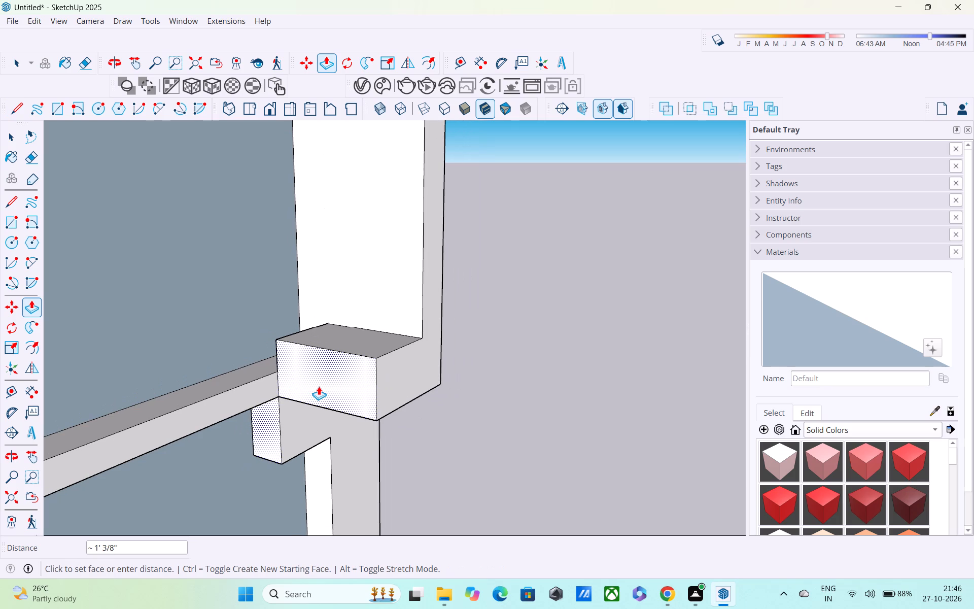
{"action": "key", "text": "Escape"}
Retrace two 6" edges from the crossbar's lower corner, one along the frame's bottom end and one under the crossbar.
{"action": "middle_click_drag", "start_coordinate": [330, 384], "coordinate": [329, 137]}
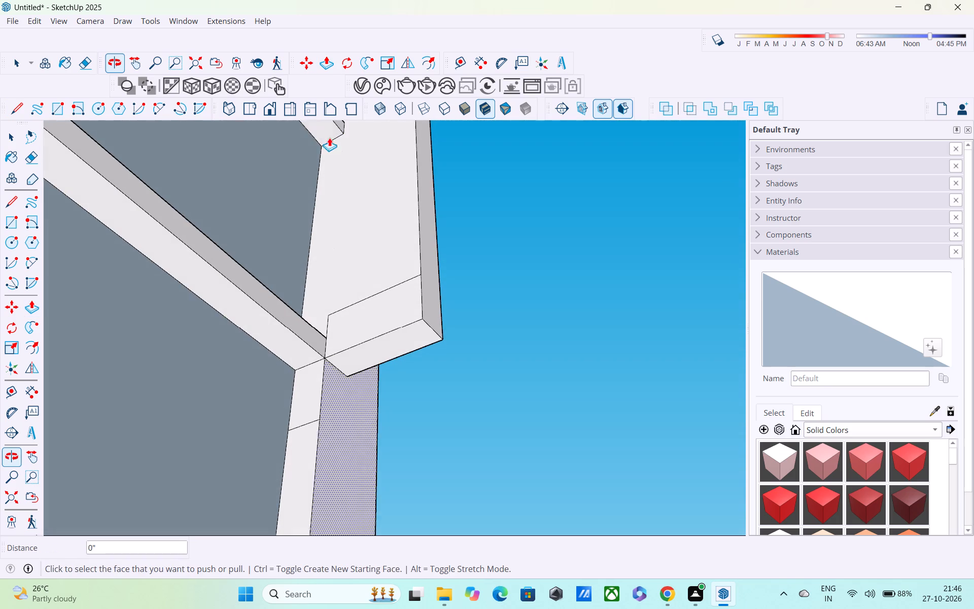
{"action": "key", "text": "l"}
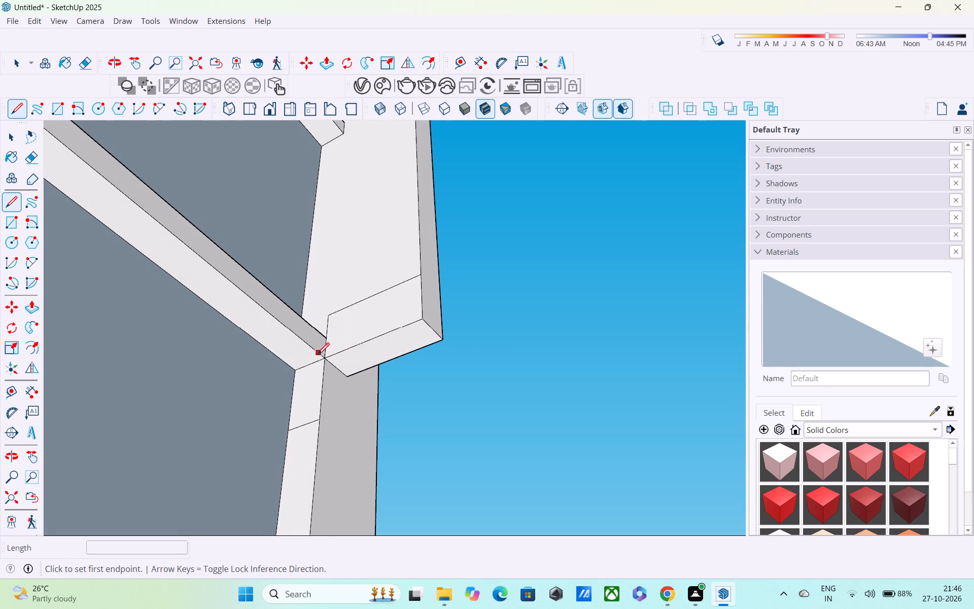
{"action": "left_click", "coordinate": [324, 360]}
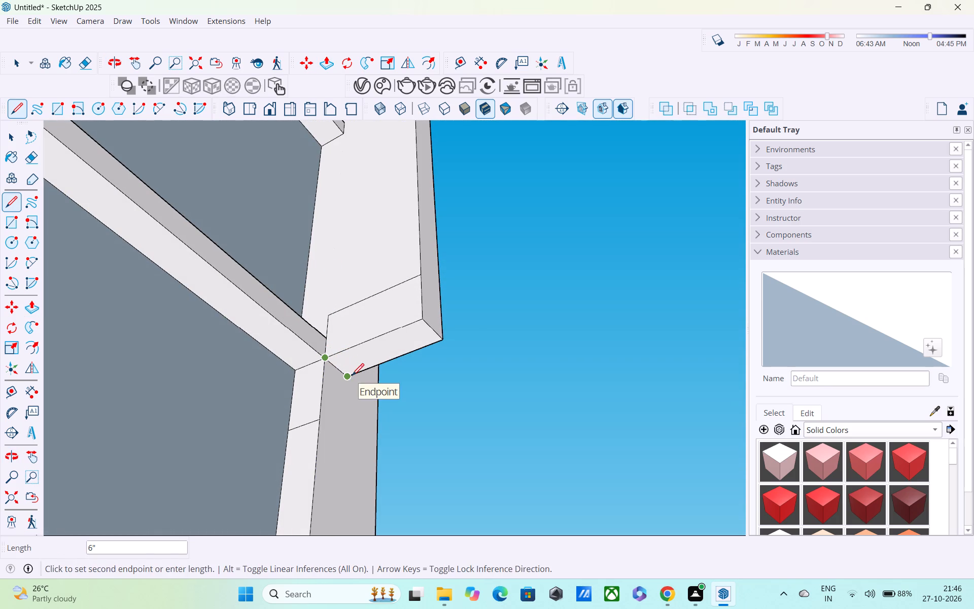
{"action": "left_click", "coordinate": [352, 377]}
{"action": "left_click", "coordinate": [323, 360]}
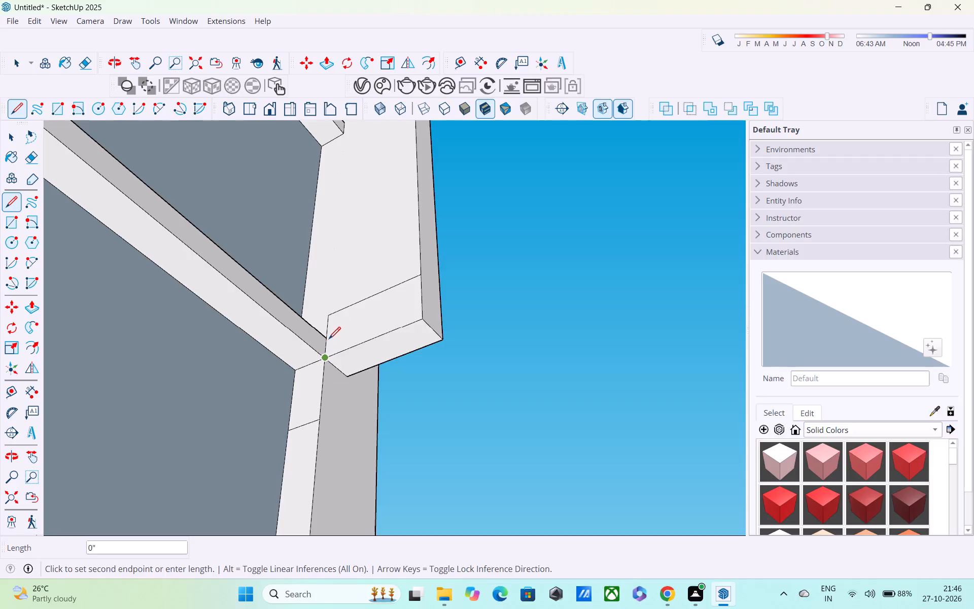
{"action": "middle_click_drag", "start_coordinate": [331, 315], "coordinate": [343, 364]}
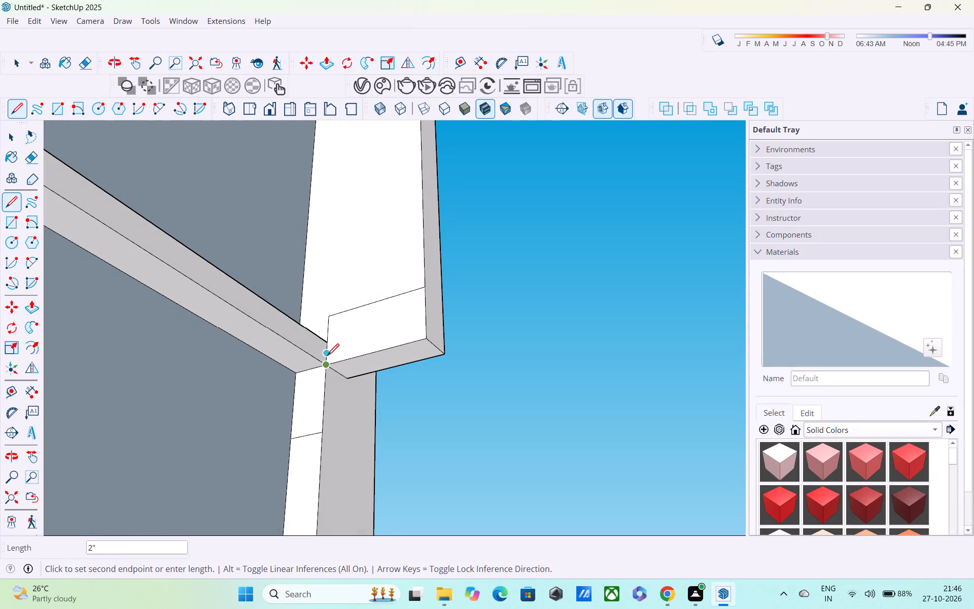
{"action": "middle_click_drag", "start_coordinate": [327, 357], "coordinate": [367, 361]}
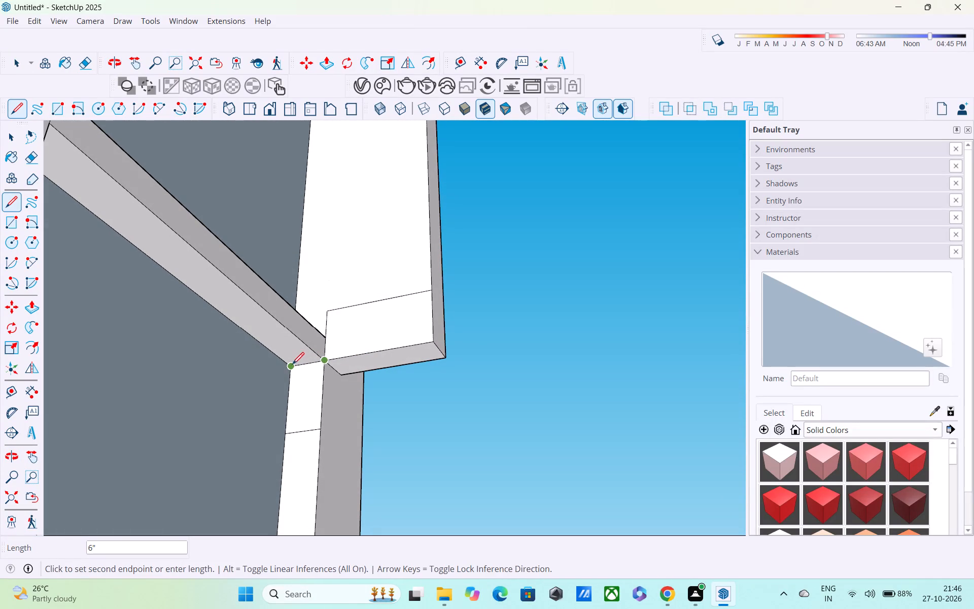
{"action": "left_click", "coordinate": [290, 366]}
Examine the joint between the outlined frame end, the crossbar and the strip below, including its hidden back edges.
{"action": "key", "text": "p"}
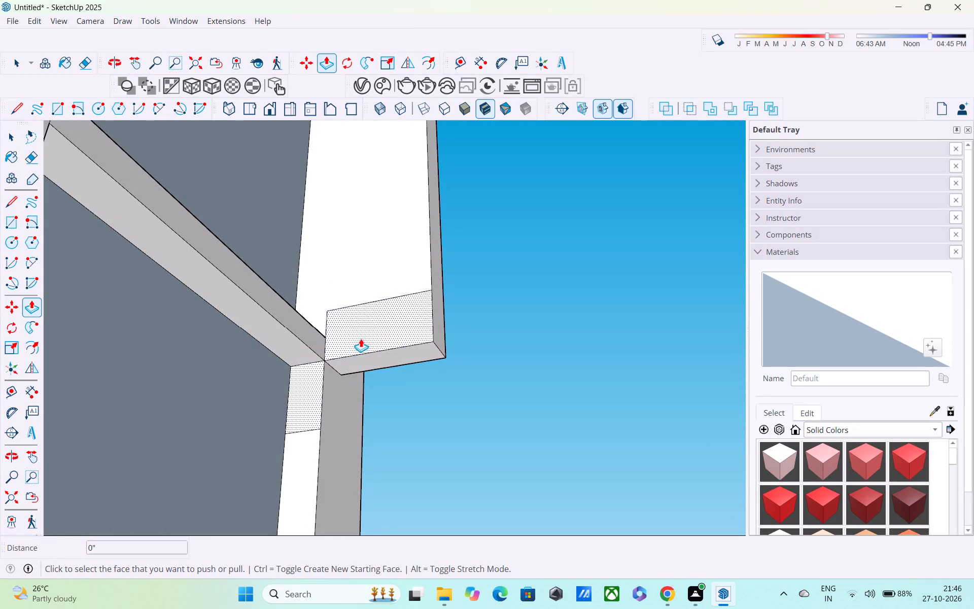
{"action": "scroll", "coordinate": [359, 356], "scroll_direction": "down", "scroll_amount": 1}
{"action": "middle_click_drag", "start_coordinate": [358, 377], "coordinate": [412, 608]}
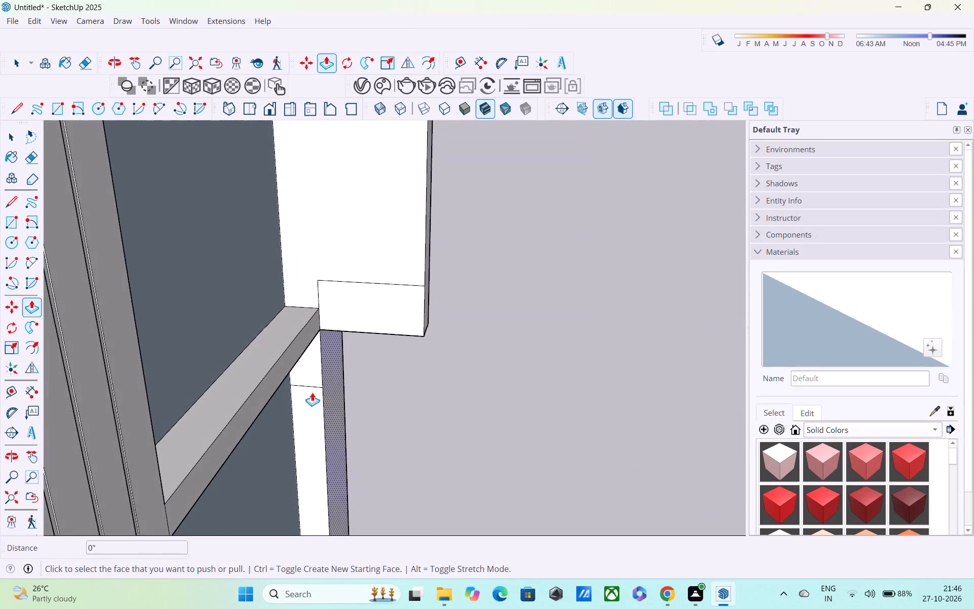
{"action": "scroll", "coordinate": [305, 342], "scroll_direction": "up", "scroll_amount": 1}
{"action": "middle_click_drag", "start_coordinate": [305, 340], "coordinate": [305, 189]}
{"action": "key", "text": "k"}
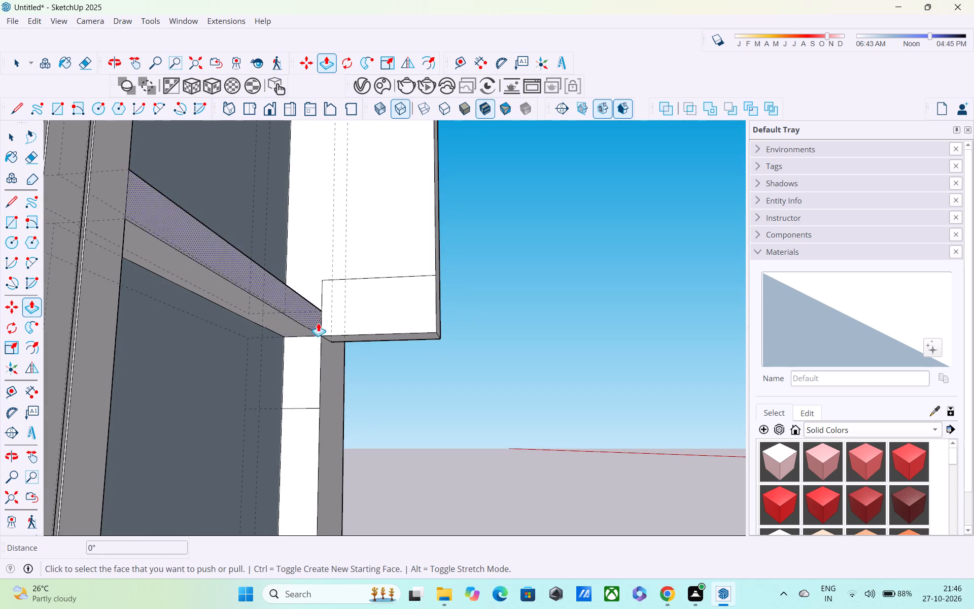
{"action": "scroll", "coordinate": [319, 350], "scroll_direction": "up", "scroll_amount": 1}
{"action": "key", "text": "k"}
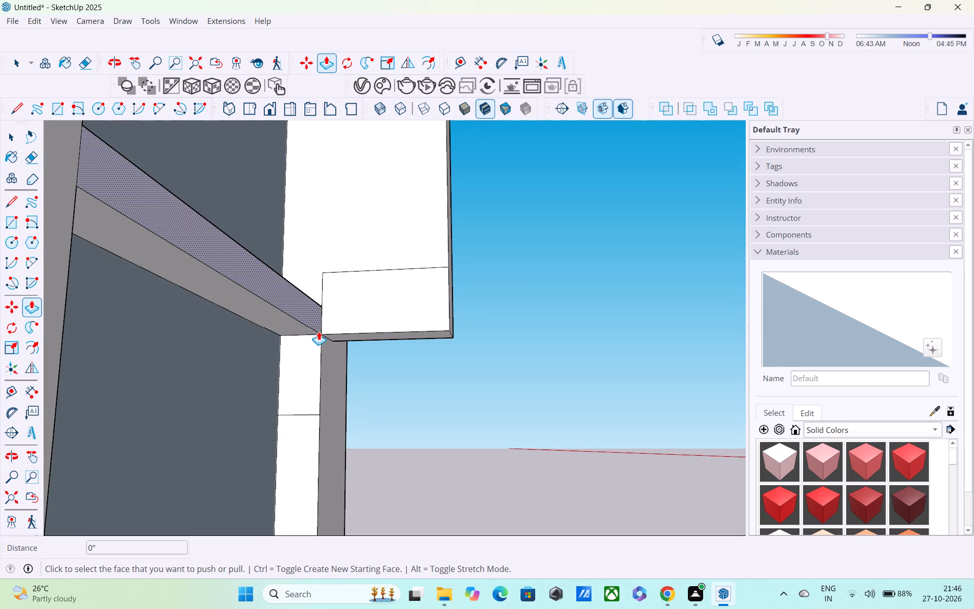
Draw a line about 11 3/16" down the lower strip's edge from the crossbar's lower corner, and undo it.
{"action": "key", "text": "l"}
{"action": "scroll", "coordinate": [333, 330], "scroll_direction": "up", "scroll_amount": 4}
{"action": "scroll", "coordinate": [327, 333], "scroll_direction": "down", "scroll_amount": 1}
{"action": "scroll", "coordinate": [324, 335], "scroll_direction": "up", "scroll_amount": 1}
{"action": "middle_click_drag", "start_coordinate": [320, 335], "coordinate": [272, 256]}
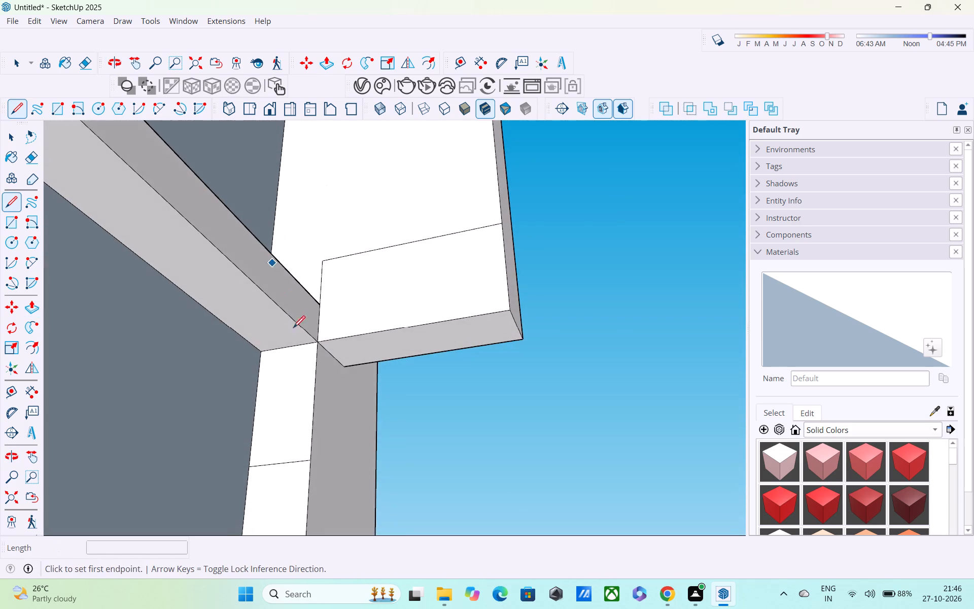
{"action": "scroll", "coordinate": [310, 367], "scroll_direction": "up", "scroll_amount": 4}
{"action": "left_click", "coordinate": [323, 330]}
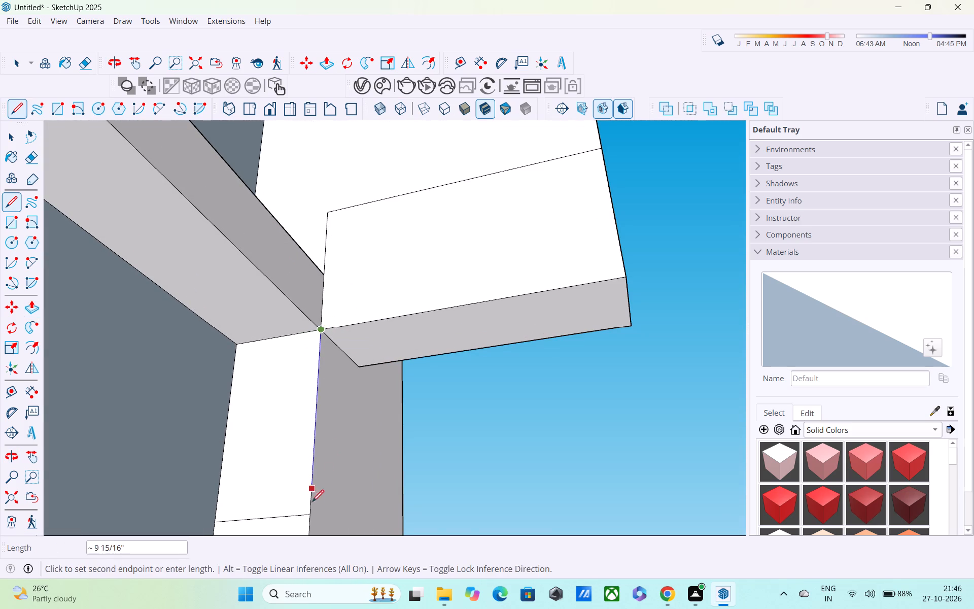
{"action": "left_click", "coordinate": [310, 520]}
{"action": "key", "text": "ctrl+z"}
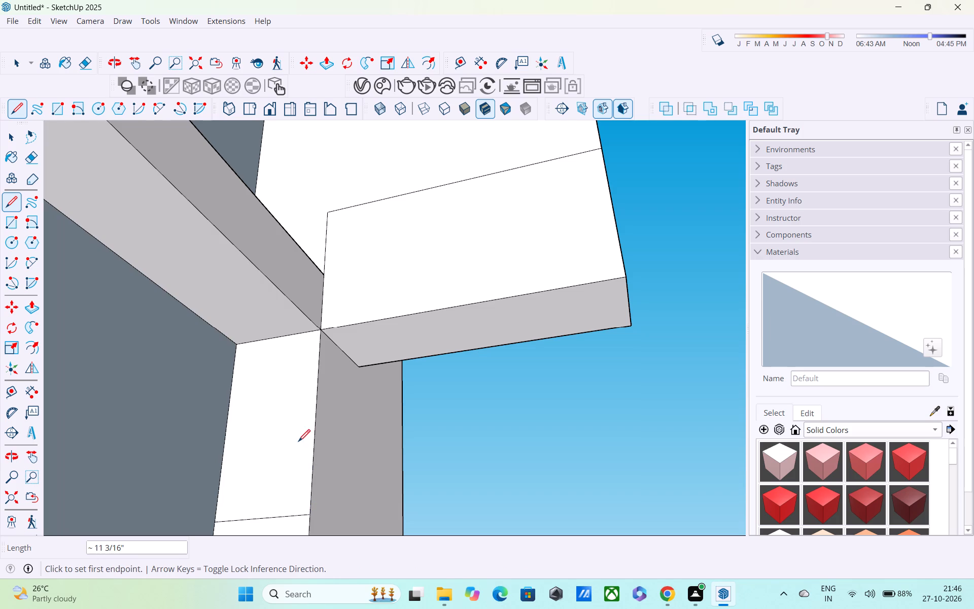
Select the outlined frame face and retrace its inner side edge, including the 4" part along the crossbar's end.
{"action": "key", "text": "space"}
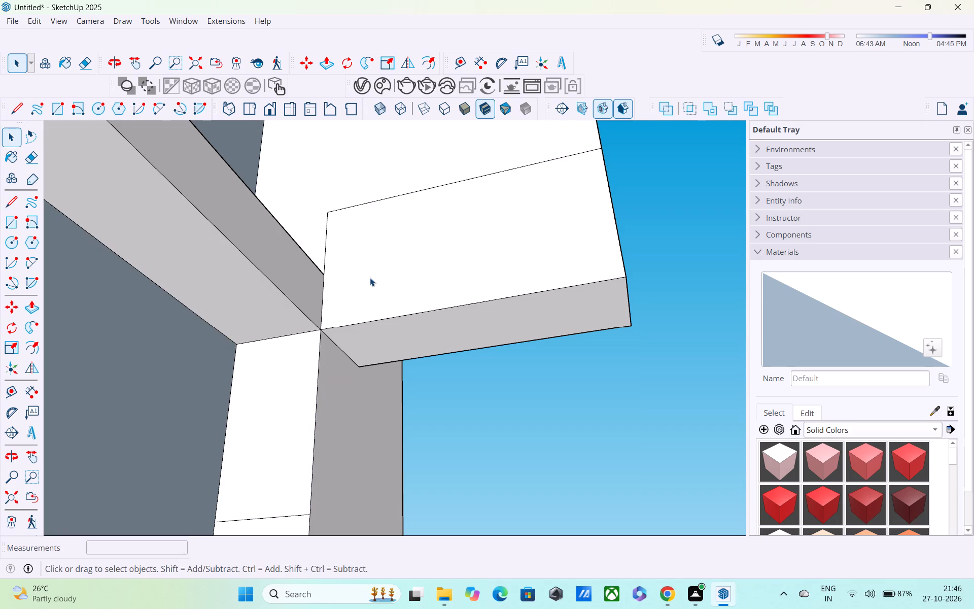
{"action": "left_click", "coordinate": [370, 278]}
{"action": "key", "text": "l"}
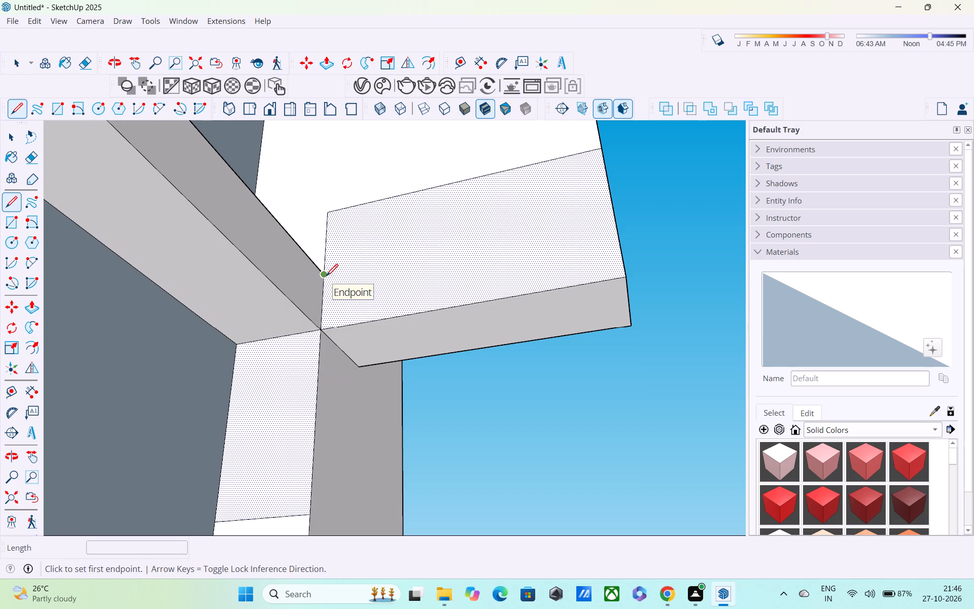
{"action": "left_click", "coordinate": [326, 277]}
{"action": "left_click", "coordinate": [319, 327]}
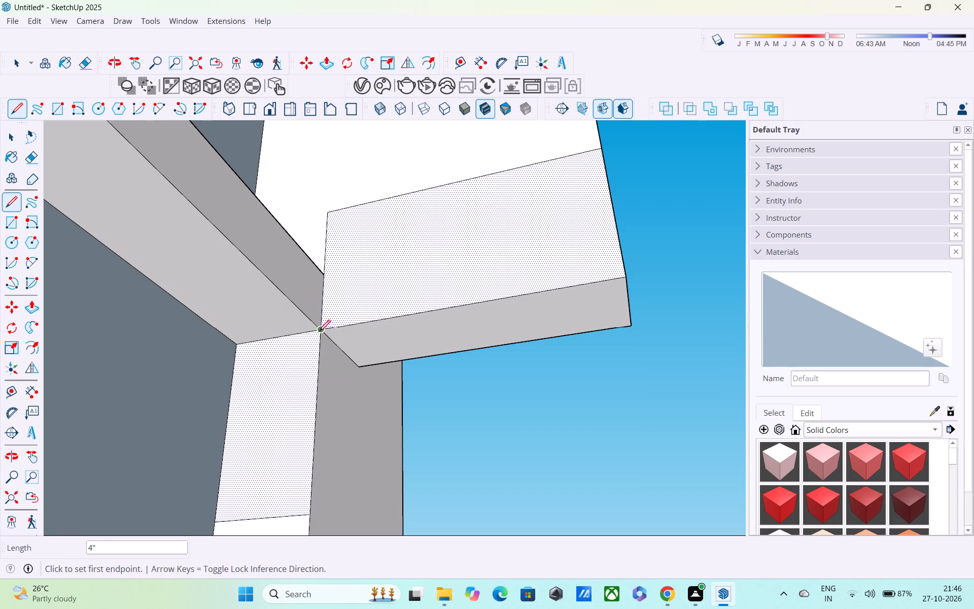
{"action": "middle_click_drag", "start_coordinate": [316, 337], "coordinate": [352, 580]}
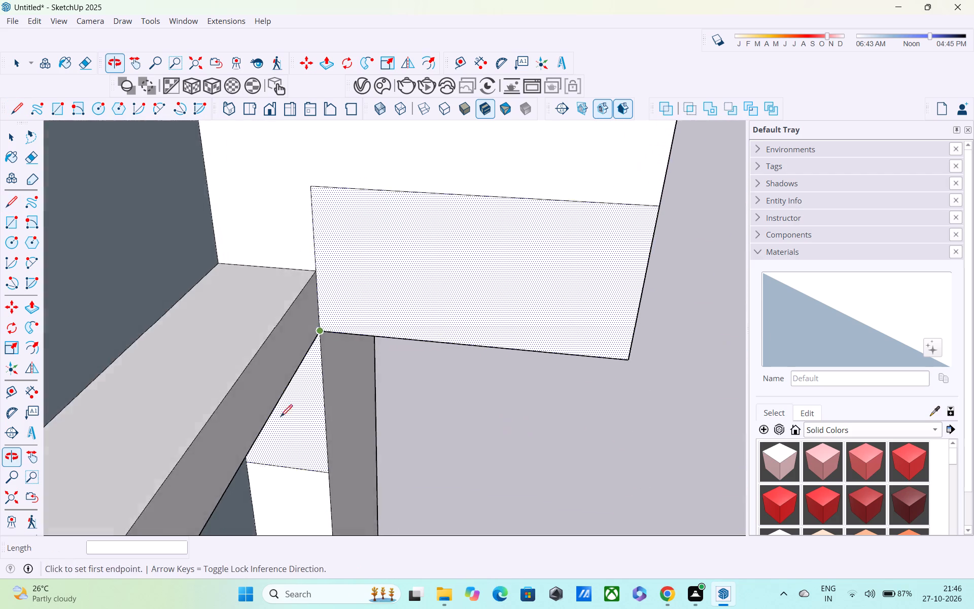
{"action": "middle_click_drag", "start_coordinate": [221, 206], "coordinate": [259, 281]}
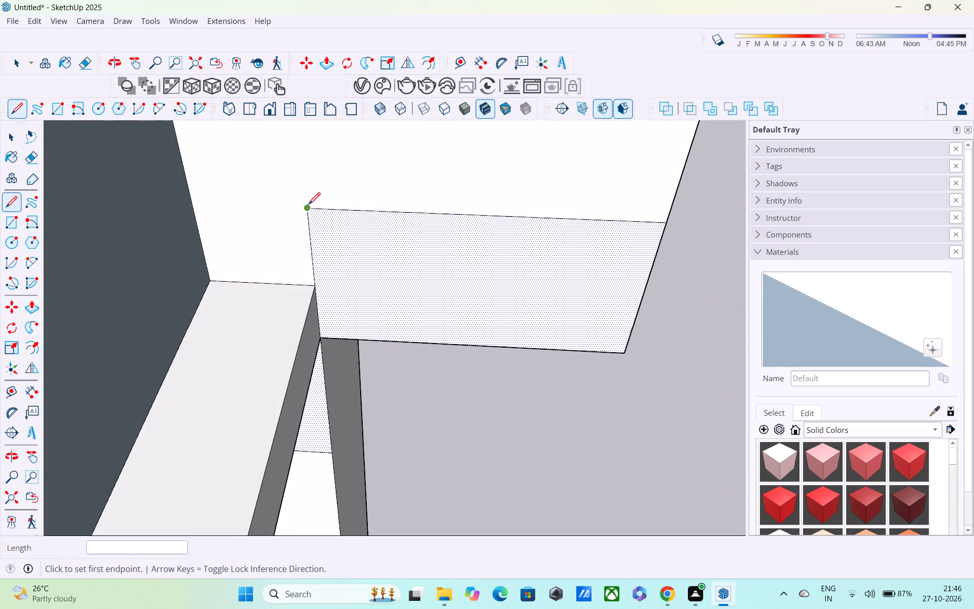
{"action": "left_click", "coordinate": [308, 206]}
{"action": "left_click", "coordinate": [318, 282]}
Retrace the 6" edge where the crossbar's top meets the vertical frame's side face.
{"action": "middle_click_drag", "start_coordinate": [298, 282], "coordinate": [259, 214]}
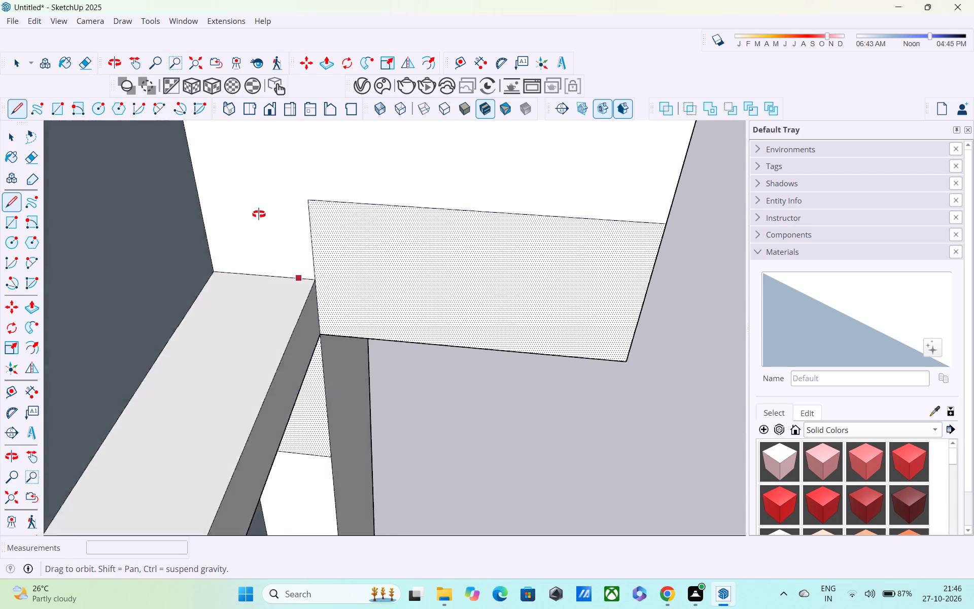
{"action": "middle_click_drag", "start_coordinate": [259, 214], "coordinate": [340, 270]}
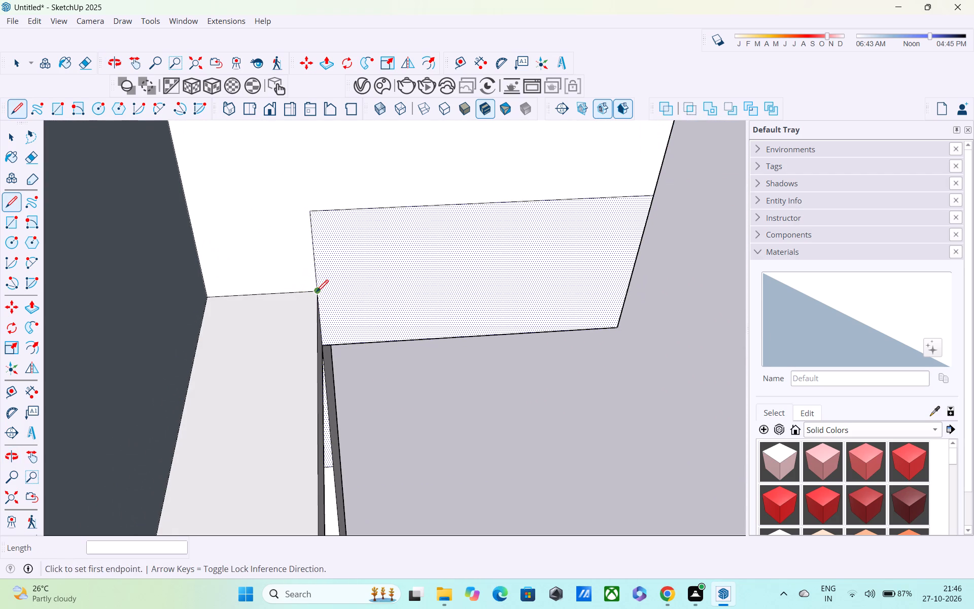
{"action": "left_click", "coordinate": [317, 293]}
{"action": "left_click", "coordinate": [207, 295]}
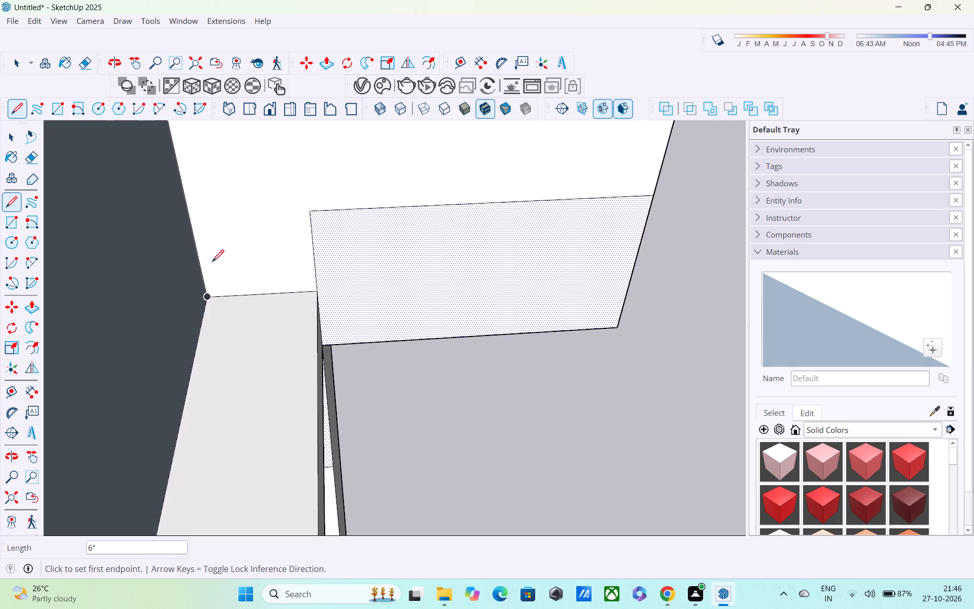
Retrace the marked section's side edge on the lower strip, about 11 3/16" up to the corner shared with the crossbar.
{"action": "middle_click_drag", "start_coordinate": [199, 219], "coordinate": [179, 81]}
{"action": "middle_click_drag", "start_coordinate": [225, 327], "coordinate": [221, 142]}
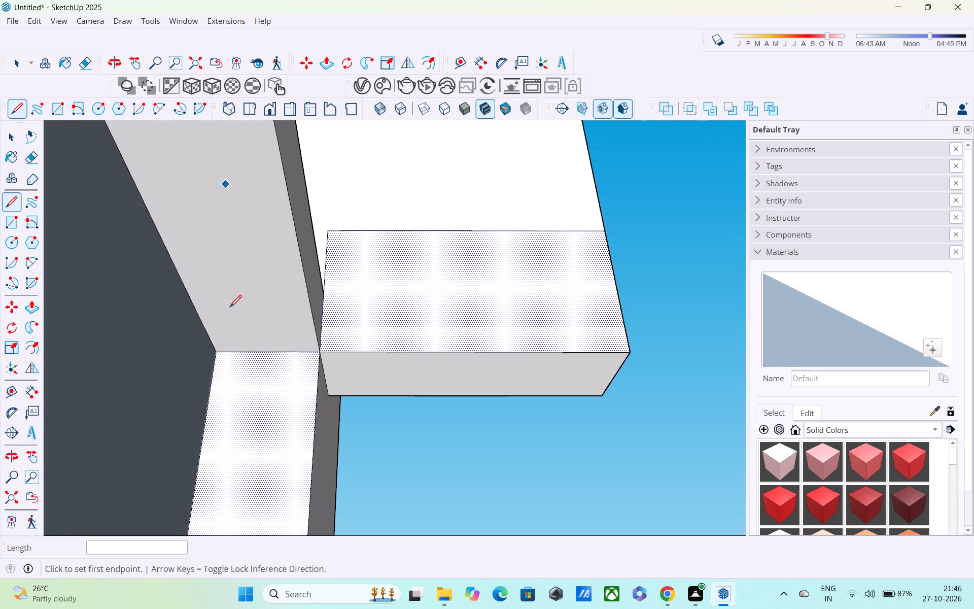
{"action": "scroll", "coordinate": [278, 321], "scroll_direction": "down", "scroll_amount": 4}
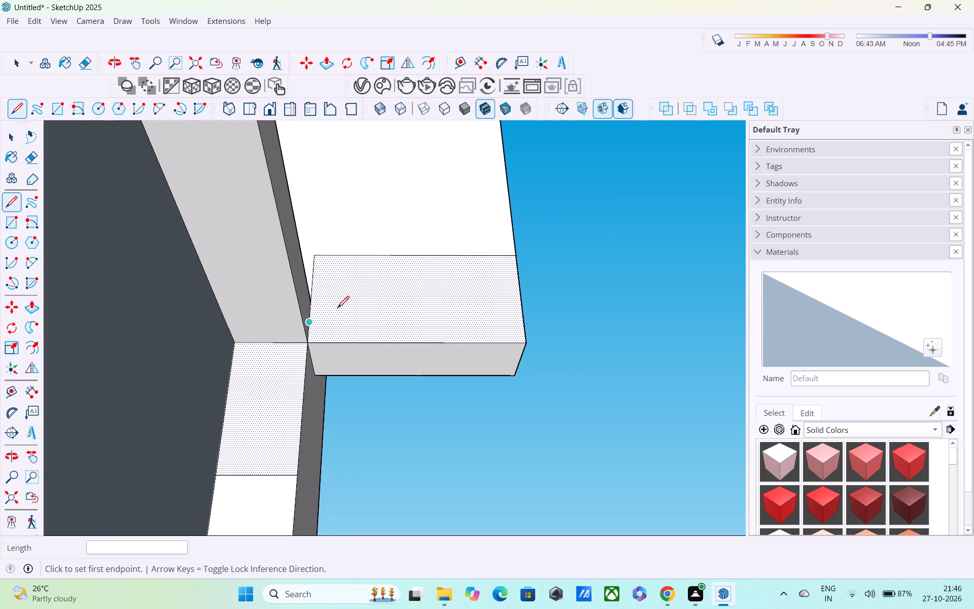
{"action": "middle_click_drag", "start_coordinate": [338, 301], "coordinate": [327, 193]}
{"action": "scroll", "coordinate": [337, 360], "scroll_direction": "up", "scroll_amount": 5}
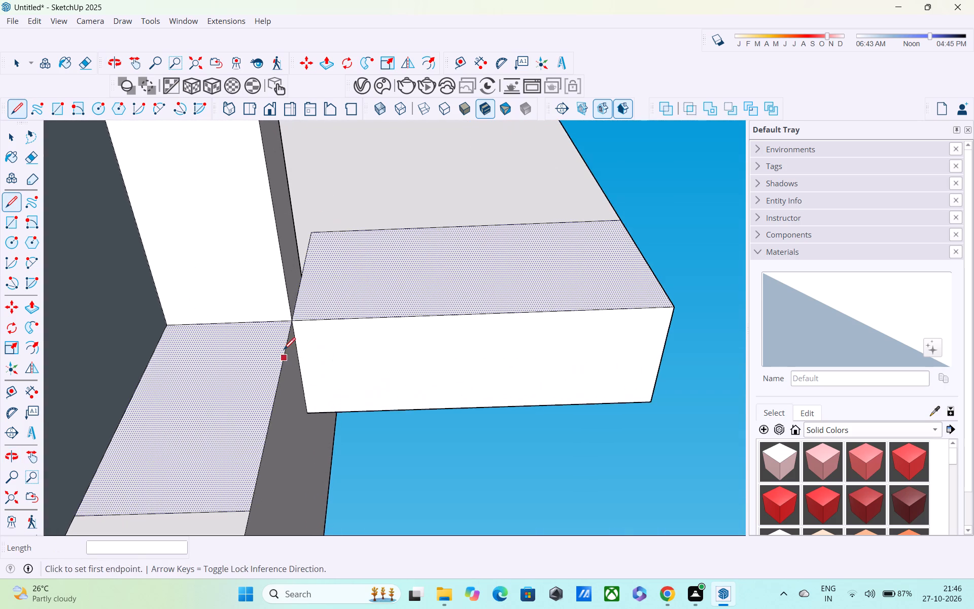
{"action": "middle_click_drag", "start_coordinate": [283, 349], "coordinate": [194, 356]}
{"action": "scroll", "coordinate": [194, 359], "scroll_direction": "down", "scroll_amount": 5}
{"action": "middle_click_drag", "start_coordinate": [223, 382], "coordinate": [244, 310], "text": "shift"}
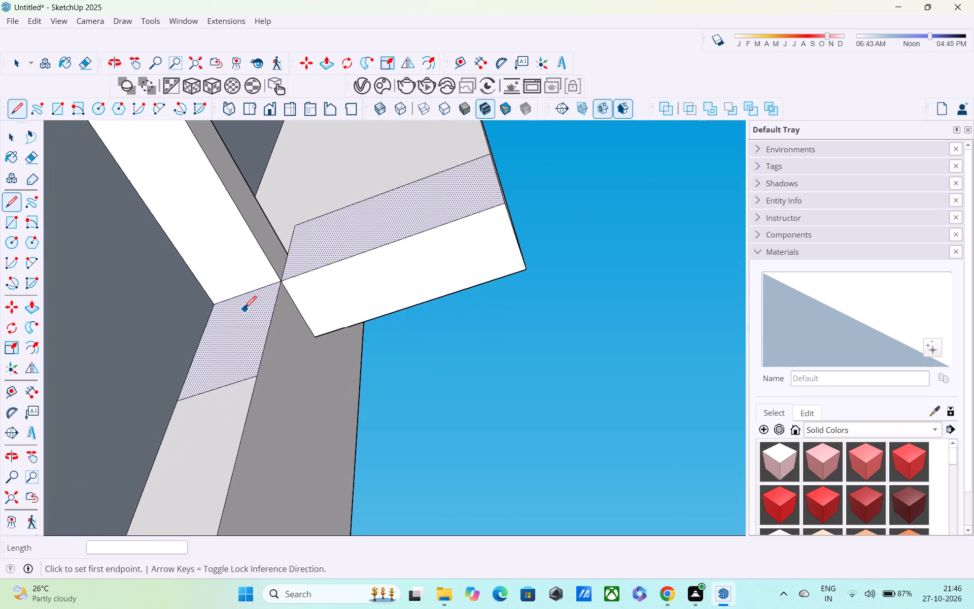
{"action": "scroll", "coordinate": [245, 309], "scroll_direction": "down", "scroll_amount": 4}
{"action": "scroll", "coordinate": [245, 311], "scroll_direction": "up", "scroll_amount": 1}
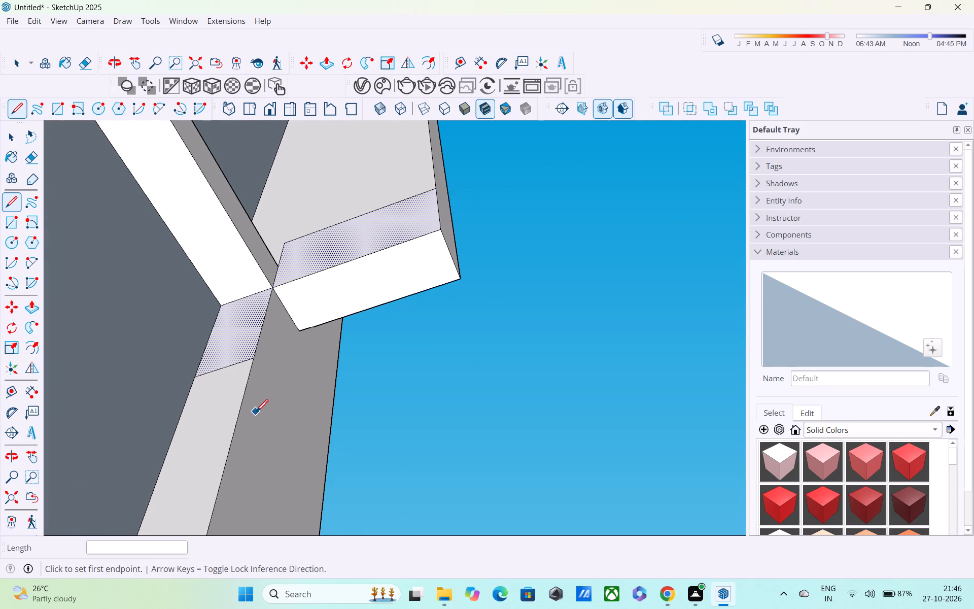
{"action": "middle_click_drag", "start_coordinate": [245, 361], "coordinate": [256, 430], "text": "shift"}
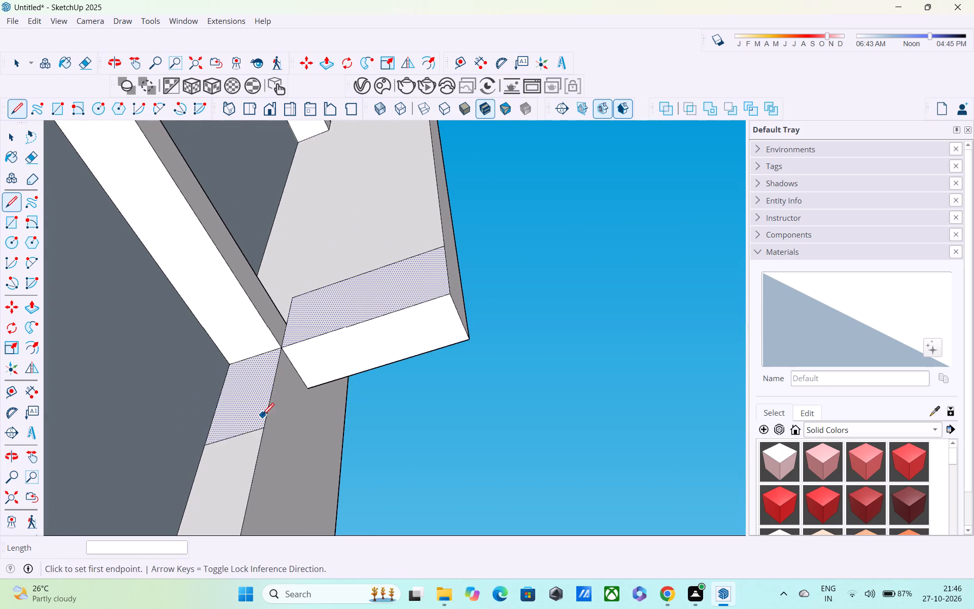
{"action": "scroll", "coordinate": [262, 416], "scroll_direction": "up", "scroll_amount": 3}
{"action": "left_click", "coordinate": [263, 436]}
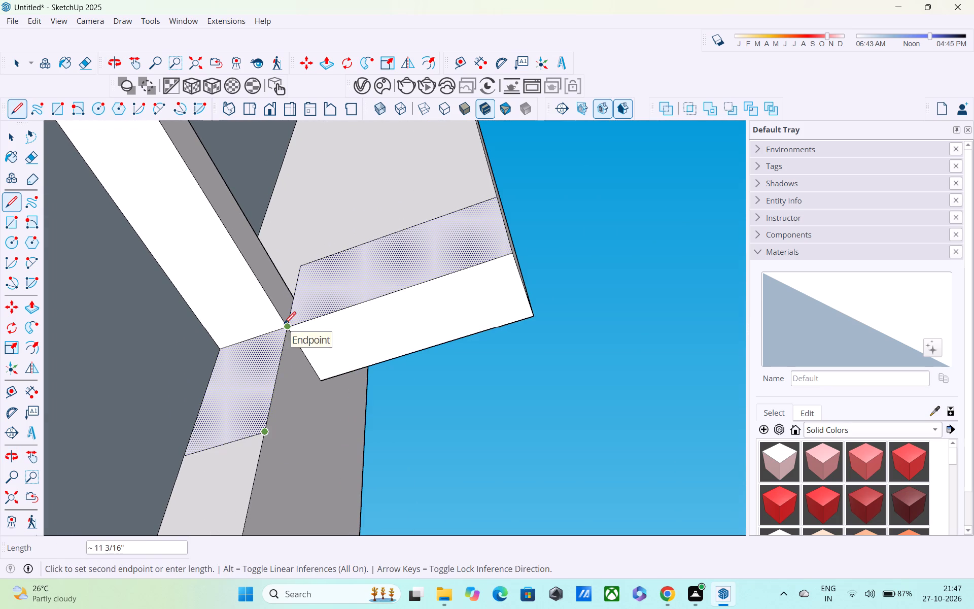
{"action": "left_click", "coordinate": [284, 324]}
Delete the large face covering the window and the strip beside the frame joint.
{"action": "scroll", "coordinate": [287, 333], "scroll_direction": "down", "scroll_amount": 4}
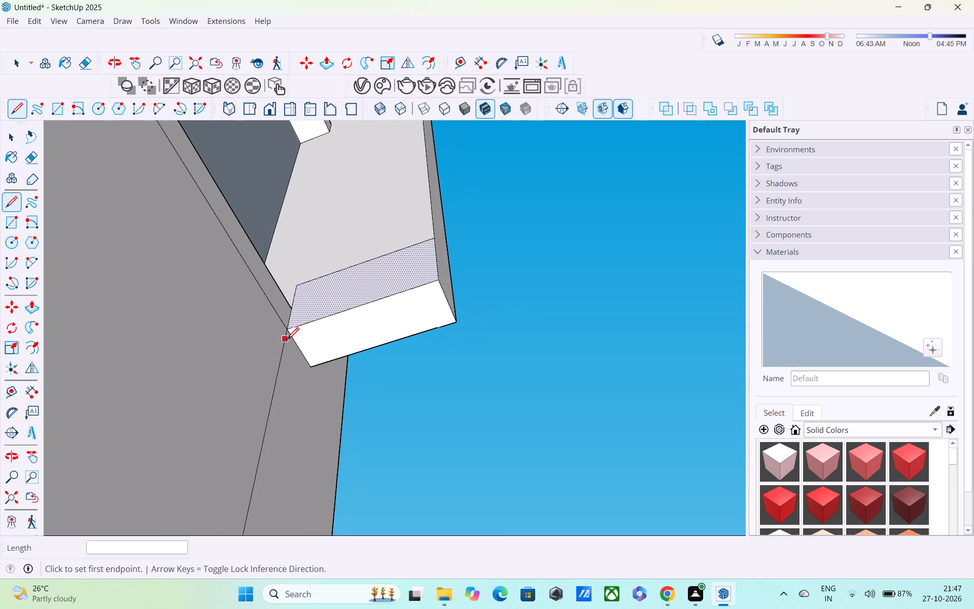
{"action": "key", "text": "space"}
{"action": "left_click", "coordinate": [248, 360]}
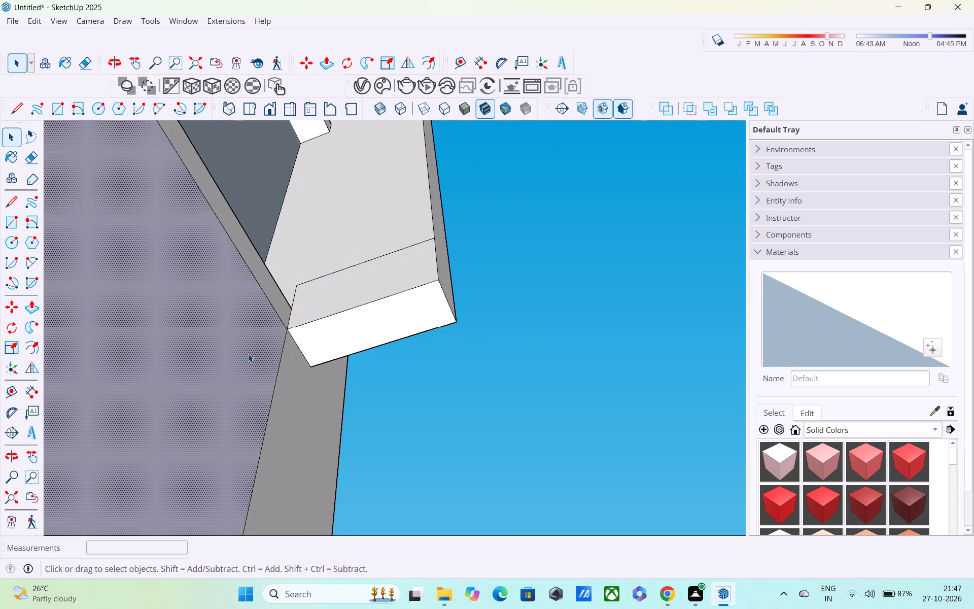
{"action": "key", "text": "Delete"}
Check the whole building, return to the tower window joint, and select the outlined frame end with its bounding edges.
{"action": "scroll", "coordinate": [249, 354], "scroll_direction": "down", "scroll_amount": 4}
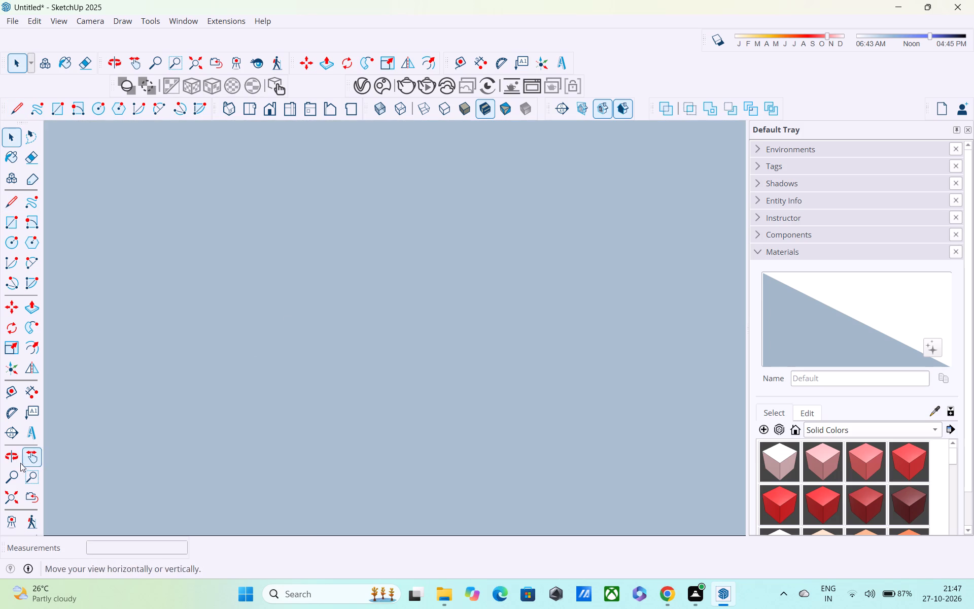
{"action": "left_click", "coordinate": [6, 490]}
{"action": "middle_click_drag", "start_coordinate": [177, 451], "coordinate": [176, 480]}
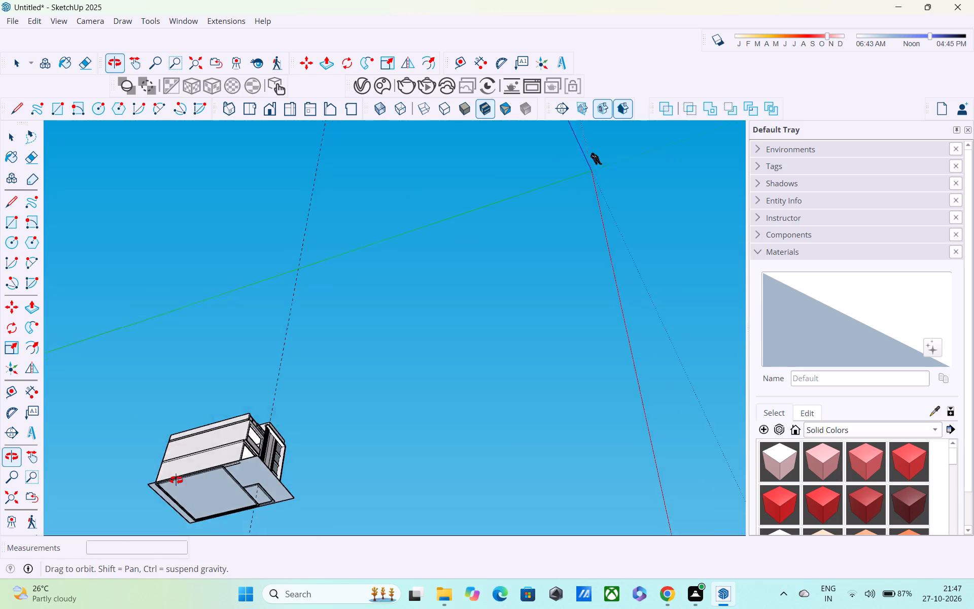
{"action": "middle_click_drag", "start_coordinate": [176, 480], "coordinate": [93, 552]}
{"action": "scroll", "coordinate": [282, 472], "scroll_direction": "up", "scroll_amount": 5}
{"action": "scroll", "coordinate": [330, 470], "scroll_direction": "up", "scroll_amount": 9}
{"action": "scroll", "coordinate": [299, 438], "scroll_direction": "up", "scroll_amount": 6}
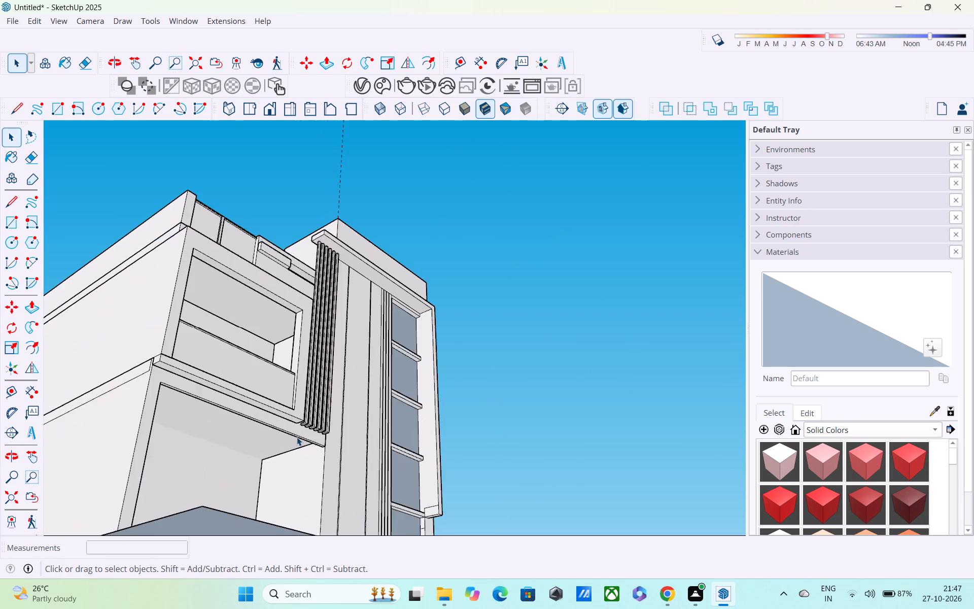
{"action": "scroll", "coordinate": [297, 436], "scroll_direction": "up", "scroll_amount": 5}
{"action": "scroll", "coordinate": [297, 436], "scroll_direction": "down", "scroll_amount": 6}
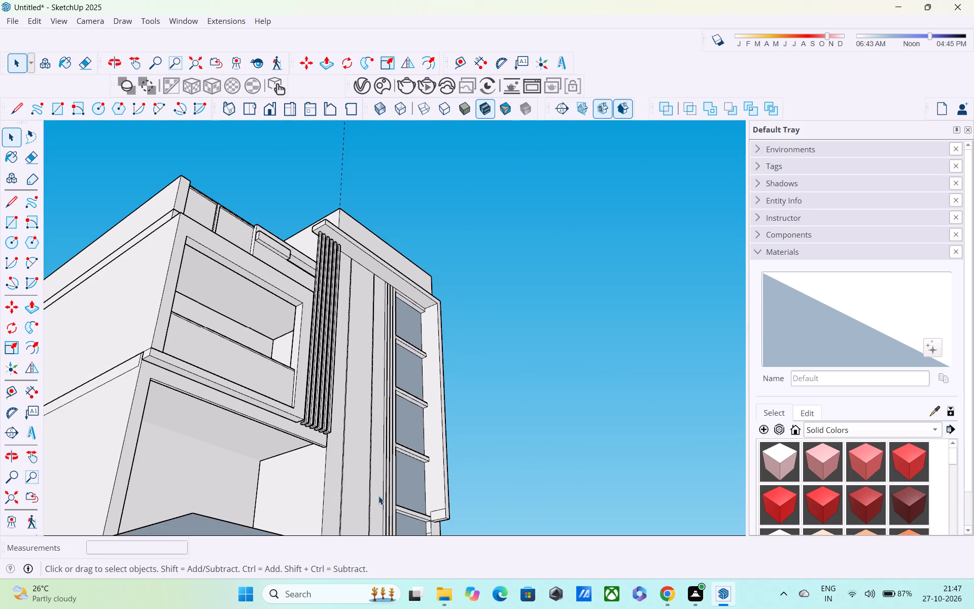
{"action": "middle_click_drag", "start_coordinate": [378, 495], "coordinate": [302, 441], "text": "shift"}
{"action": "scroll", "coordinate": [386, 459], "scroll_direction": "up", "scroll_amount": 13}
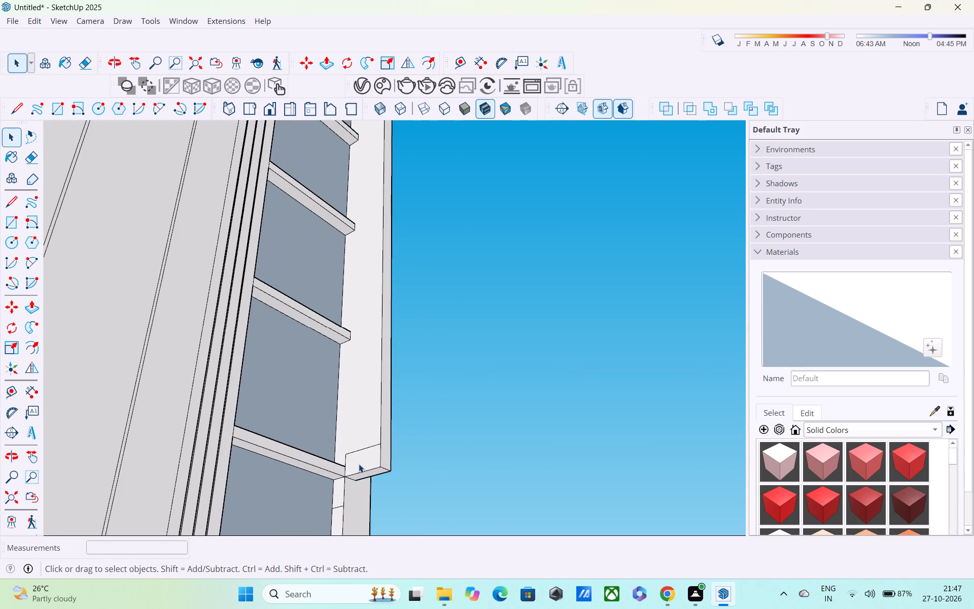
{"action": "left_click", "coordinate": [359, 464]}
{"action": "double_click", "coordinate": [359, 463]}
{"action": "middle_click_drag", "start_coordinate": [358, 463], "coordinate": [354, 416], "text": "shift"}
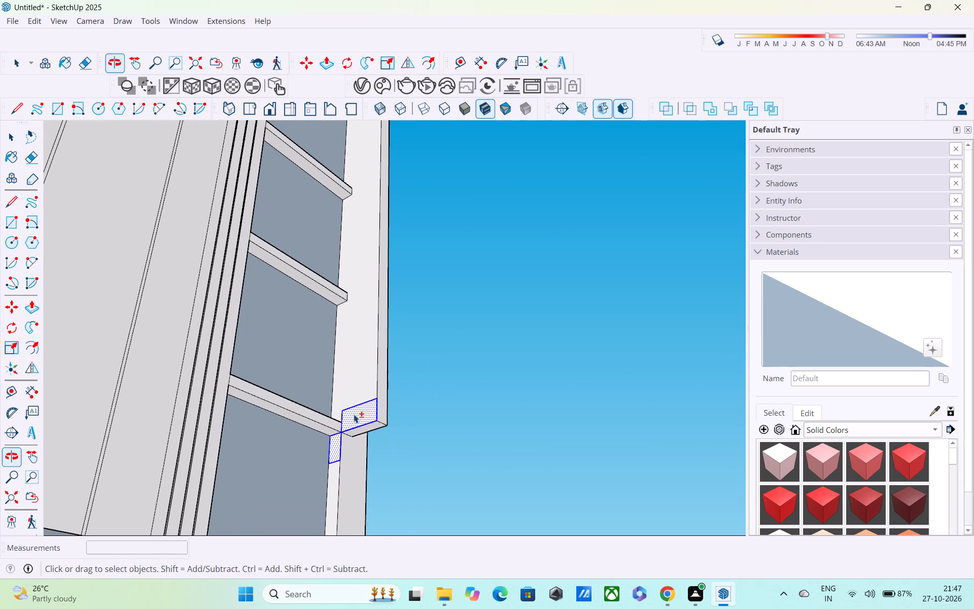
{"action": "left_click", "coordinate": [354, 414]}
{"action": "left_click", "coordinate": [354, 414]}
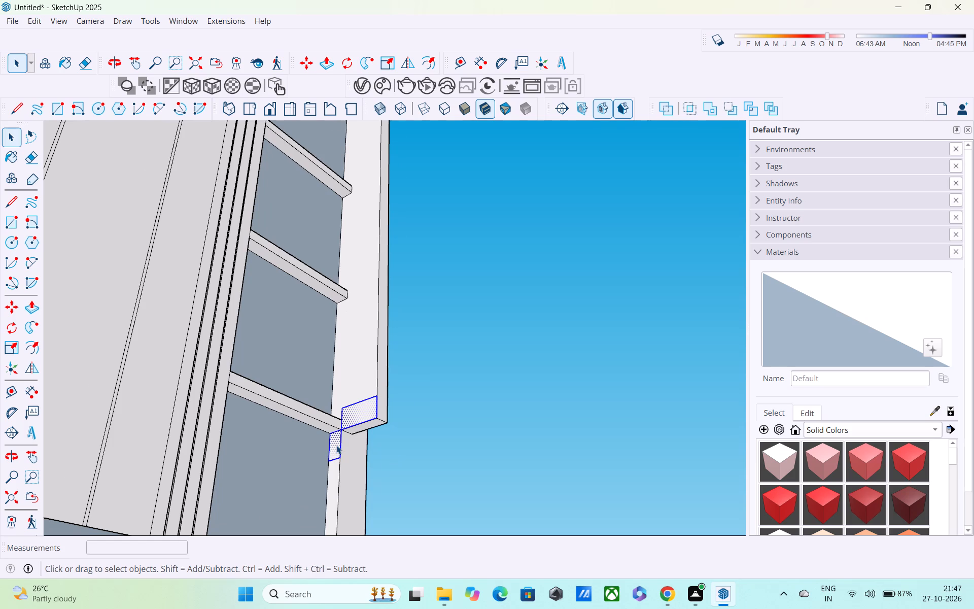
Examine from below how the selected frame end meets the crossbar and the lower strip, and clear the selection.
{"action": "scroll", "coordinate": [336, 445], "scroll_direction": "up", "scroll_amount": 5}
{"action": "middle_click_drag", "start_coordinate": [339, 448], "coordinate": [365, 526]}
{"action": "scroll", "coordinate": [336, 406], "scroll_direction": "up", "scroll_amount": 11}
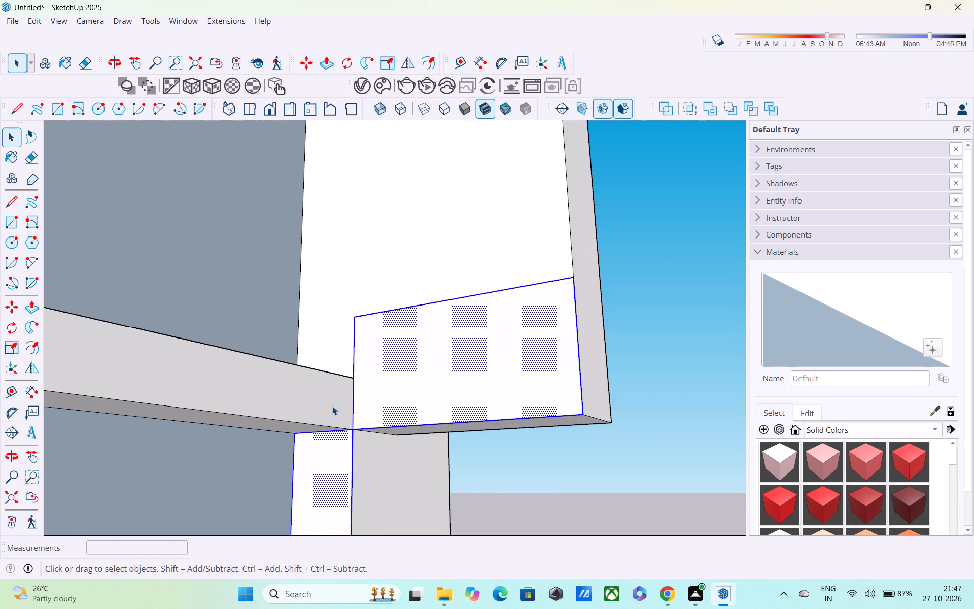
{"action": "scroll", "coordinate": [332, 406], "scroll_direction": "up", "scroll_amount": 2}
{"action": "middle_click_drag", "start_coordinate": [331, 402], "coordinate": [393, 262]}
{"action": "scroll", "coordinate": [376, 460], "scroll_direction": "up", "scroll_amount": 5}
{"action": "scroll", "coordinate": [323, 445], "scroll_direction": "down", "scroll_amount": 1}
{"action": "middle_click_drag", "start_coordinate": [322, 445], "coordinate": [318, 438], "text": "shift"}
{"action": "scroll", "coordinate": [320, 443], "scroll_direction": "up", "scroll_amount": 1, "text": "shift"}
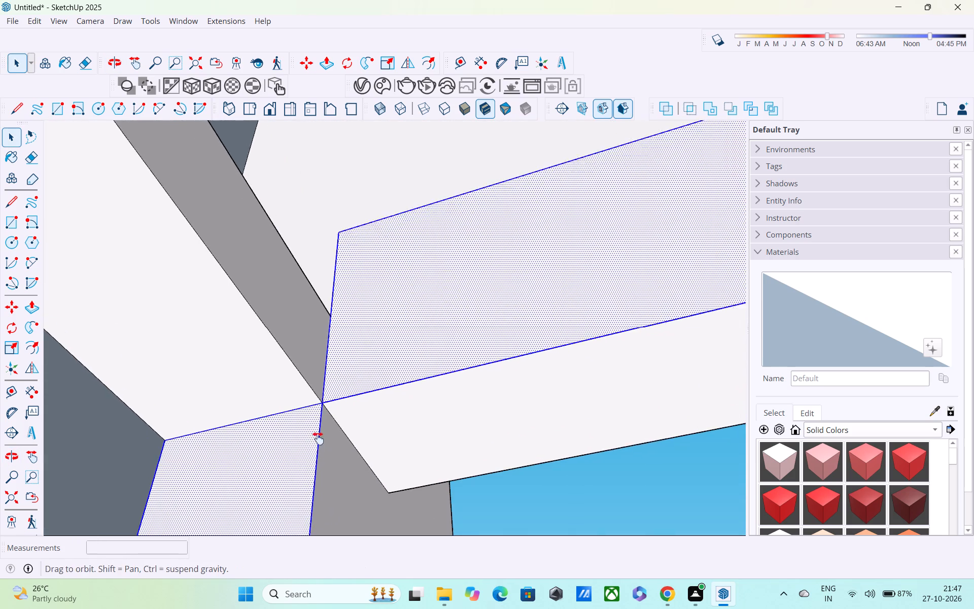
{"action": "middle_click_drag", "start_coordinate": [318, 438], "coordinate": [320, 365], "text": "shift"}
{"action": "scroll", "coordinate": [321, 364], "scroll_direction": "down", "scroll_amount": 1, "text": "shift"}
{"action": "middle_click_drag", "start_coordinate": [324, 360], "coordinate": [305, 559]}
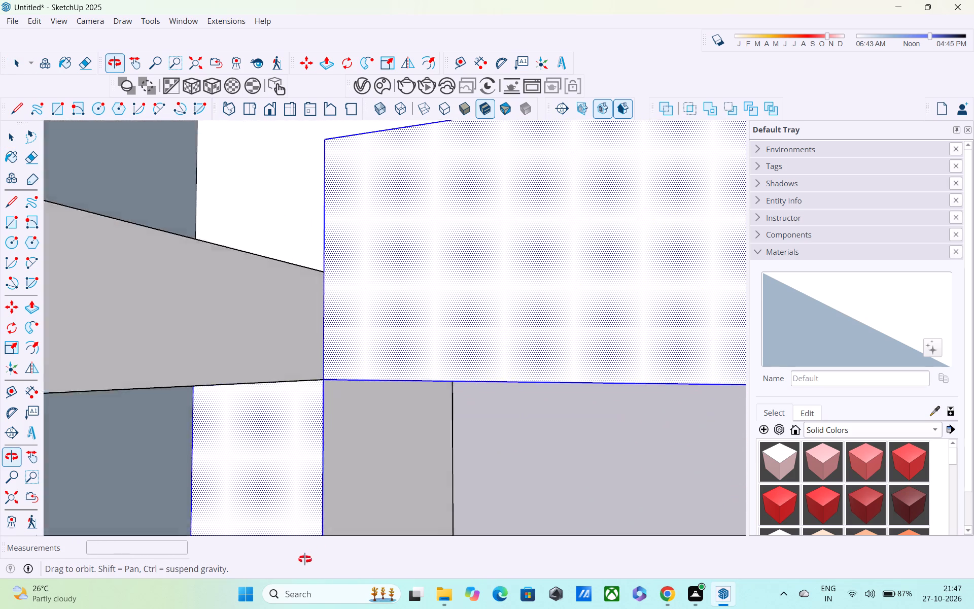
{"action": "middle_click_drag", "start_coordinate": [305, 559], "coordinate": [374, 396]}
{"action": "scroll", "coordinate": [379, 402], "scroll_direction": "up", "scroll_amount": 1}
{"action": "left_click", "coordinate": [464, 460]}
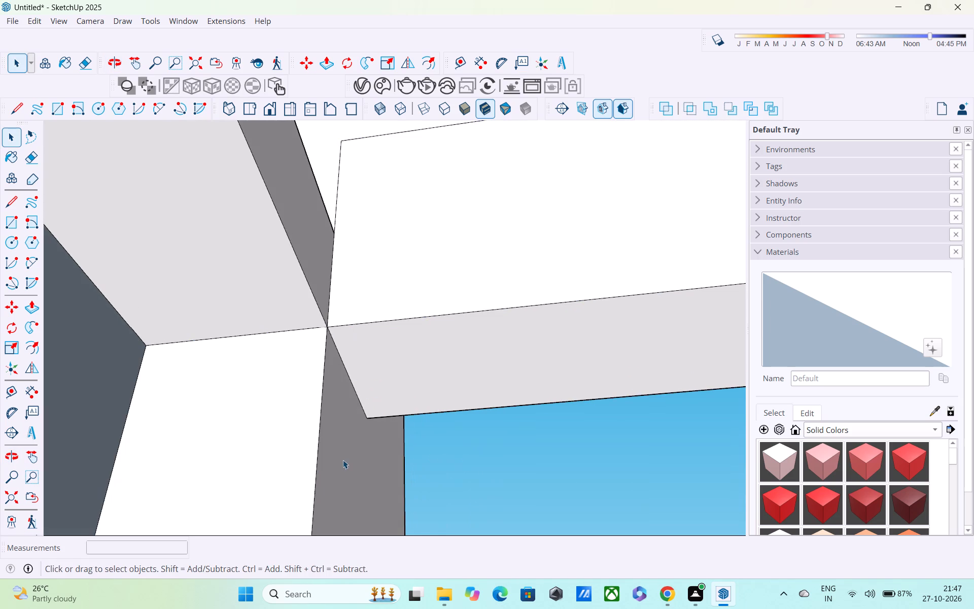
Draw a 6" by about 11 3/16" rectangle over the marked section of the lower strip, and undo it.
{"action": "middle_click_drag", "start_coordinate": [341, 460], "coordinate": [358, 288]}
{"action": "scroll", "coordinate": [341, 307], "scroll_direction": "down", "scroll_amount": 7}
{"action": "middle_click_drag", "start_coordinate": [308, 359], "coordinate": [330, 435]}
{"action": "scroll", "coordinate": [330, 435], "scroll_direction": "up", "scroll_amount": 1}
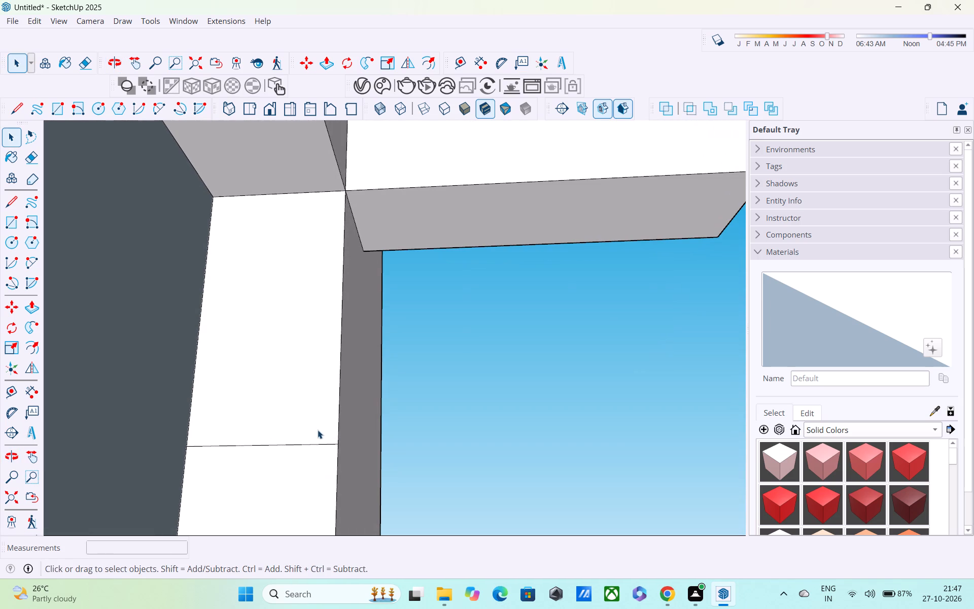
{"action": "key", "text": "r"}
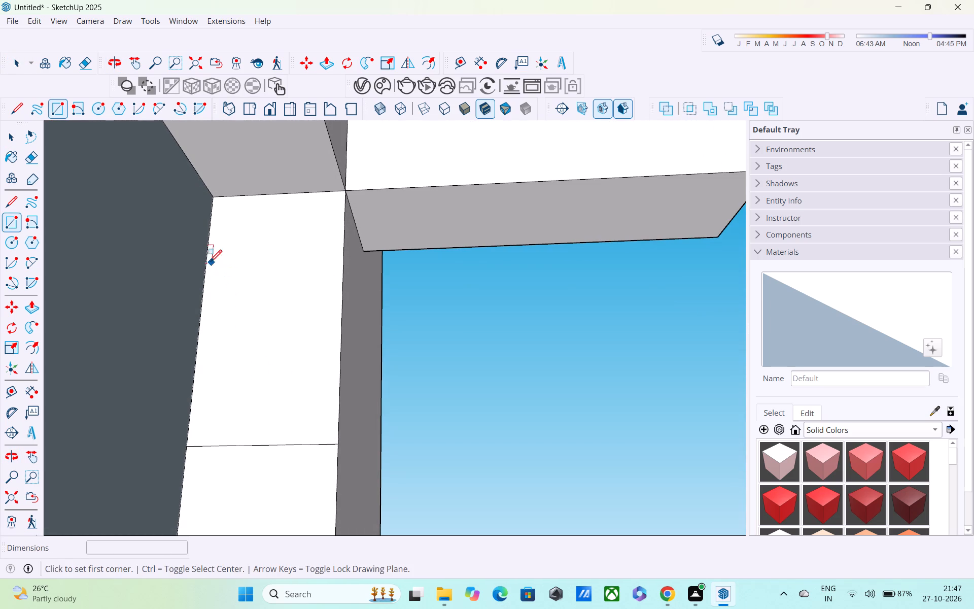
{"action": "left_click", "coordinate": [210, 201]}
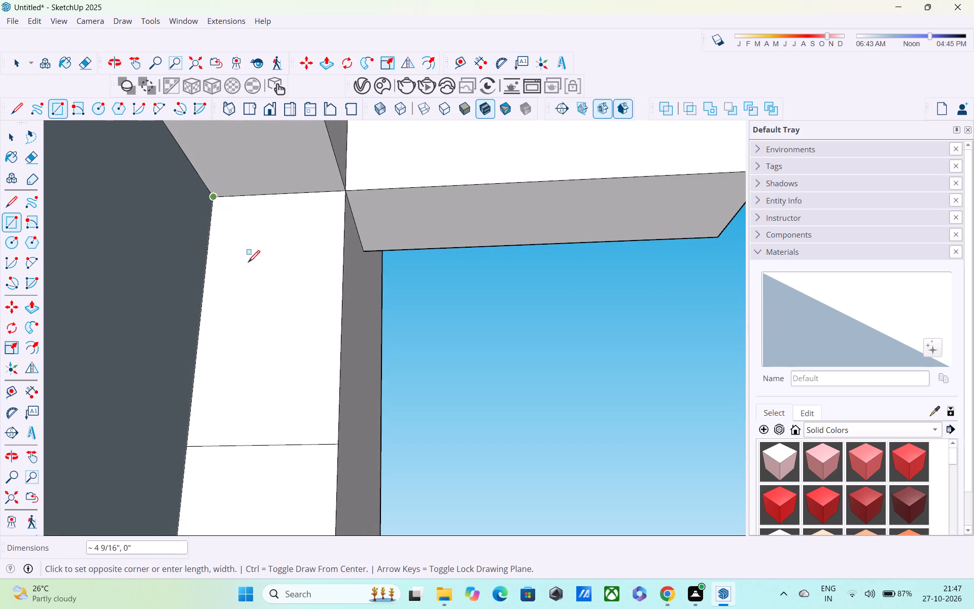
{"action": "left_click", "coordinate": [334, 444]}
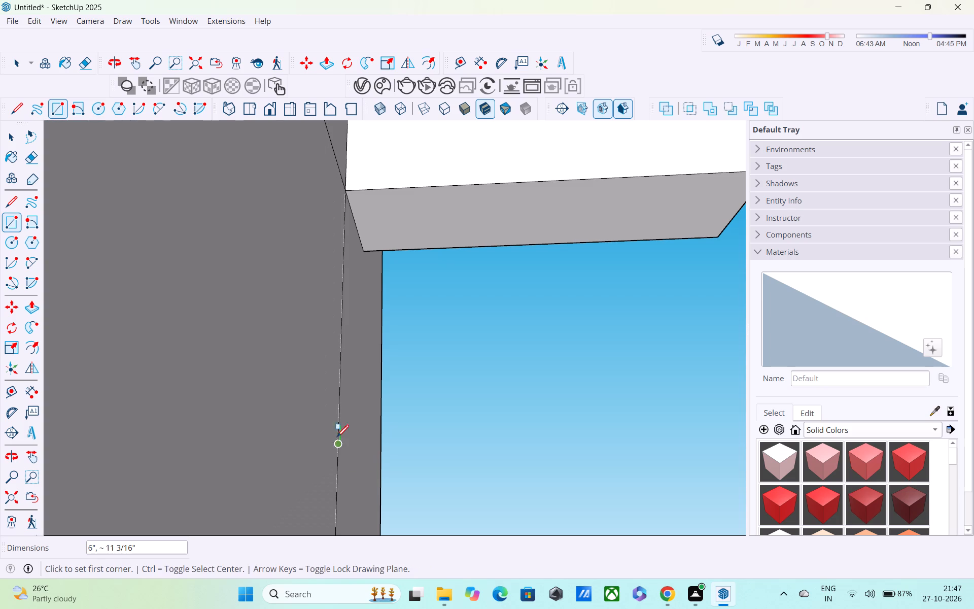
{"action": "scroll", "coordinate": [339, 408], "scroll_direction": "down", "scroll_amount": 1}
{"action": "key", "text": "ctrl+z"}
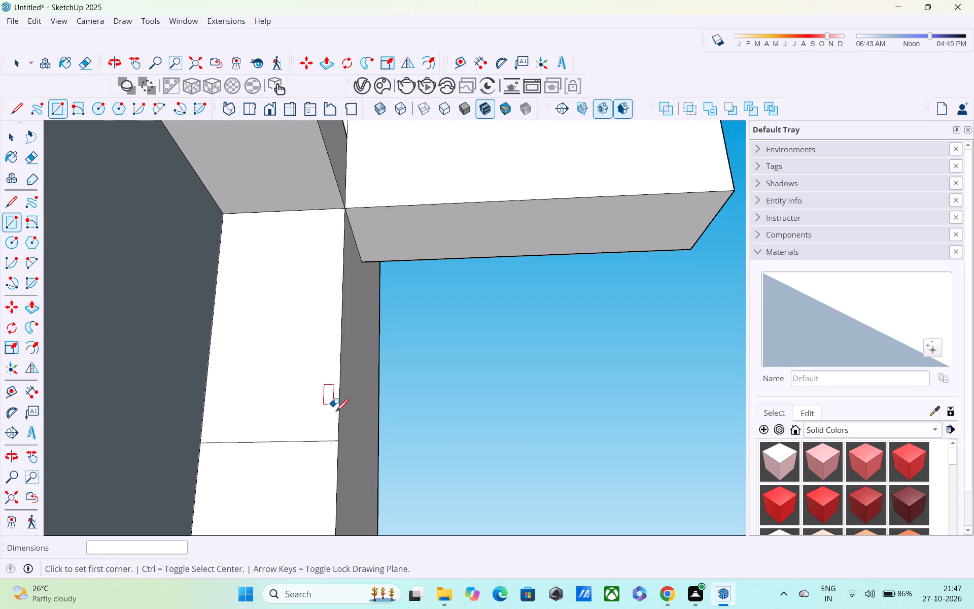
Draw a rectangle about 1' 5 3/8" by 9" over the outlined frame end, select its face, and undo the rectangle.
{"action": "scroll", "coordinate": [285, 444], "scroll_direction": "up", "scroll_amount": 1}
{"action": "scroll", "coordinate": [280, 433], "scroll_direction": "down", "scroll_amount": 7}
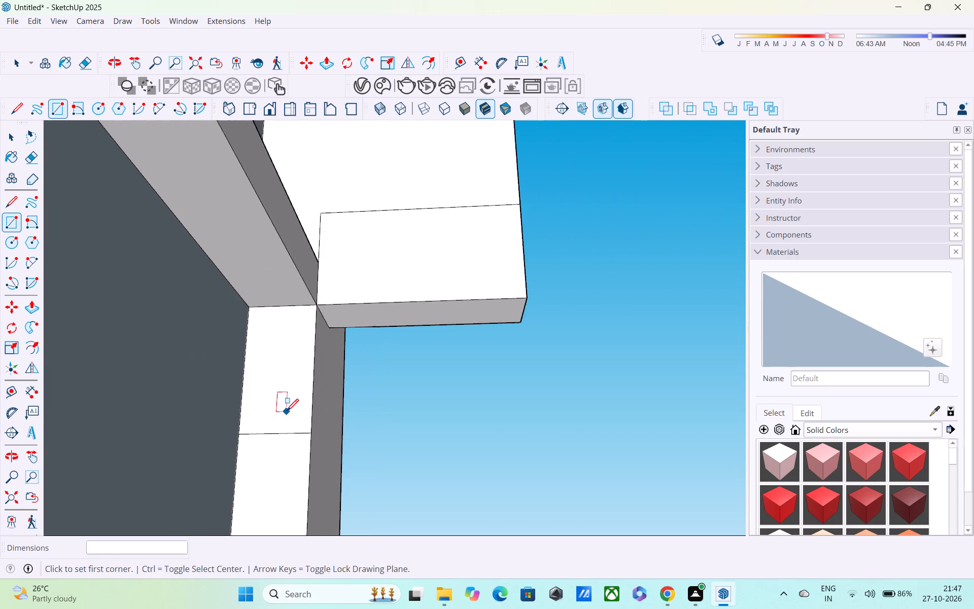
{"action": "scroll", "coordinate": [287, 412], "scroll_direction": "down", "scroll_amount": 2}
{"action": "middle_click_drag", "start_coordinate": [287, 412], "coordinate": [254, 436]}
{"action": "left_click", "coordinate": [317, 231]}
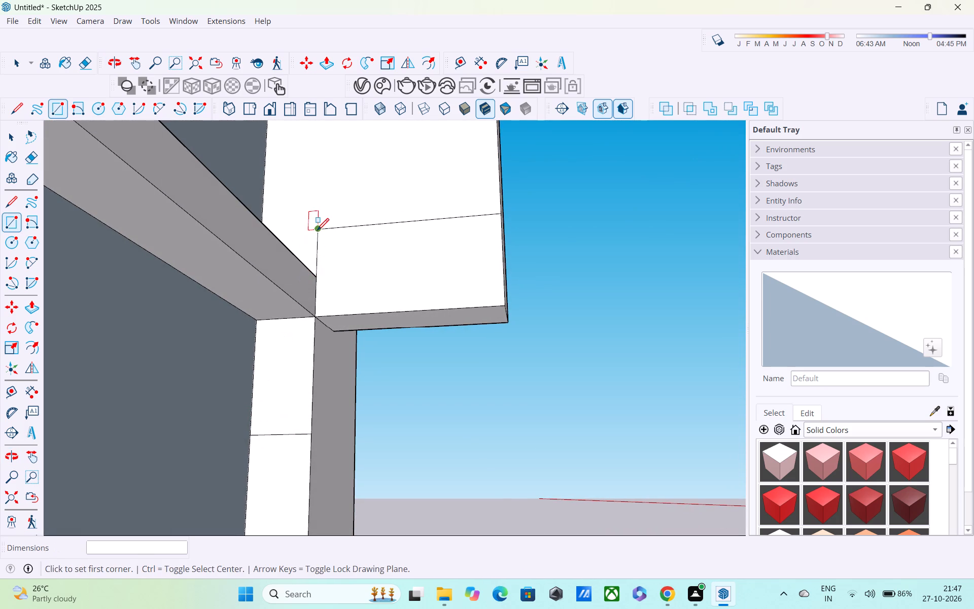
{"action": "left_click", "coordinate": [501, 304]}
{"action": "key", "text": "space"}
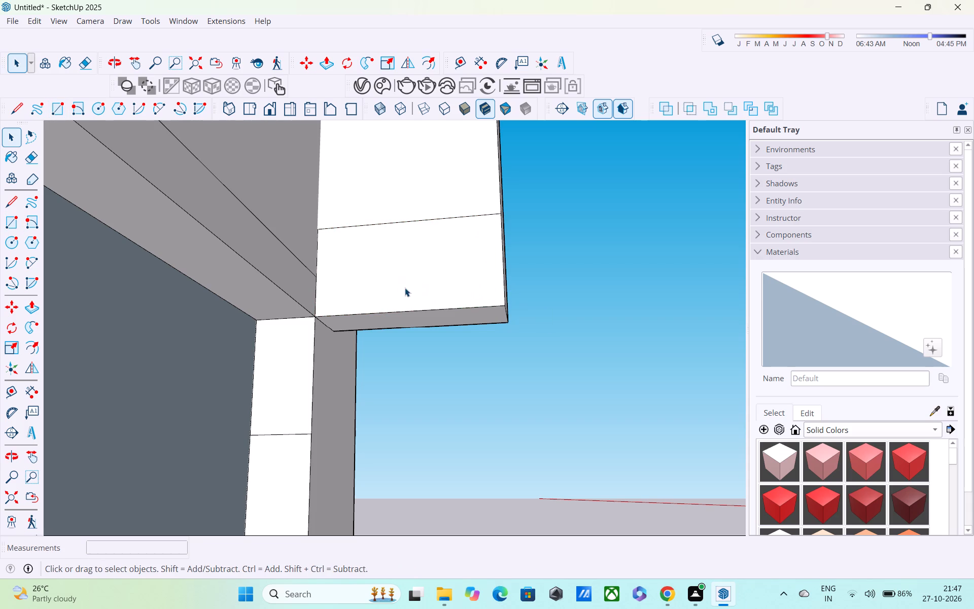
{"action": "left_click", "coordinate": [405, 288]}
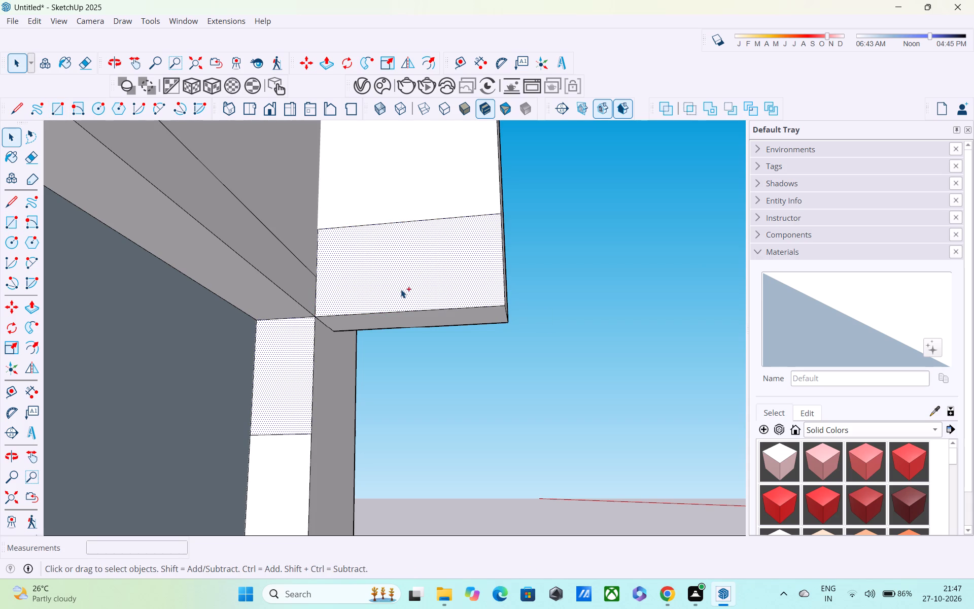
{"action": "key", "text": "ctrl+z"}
Examine the joint between the frame end, crossbar and lower strip from the front, behind and below, and clear the selection.
{"action": "middle_click_drag", "start_coordinate": [368, 334], "coordinate": [229, 238]}
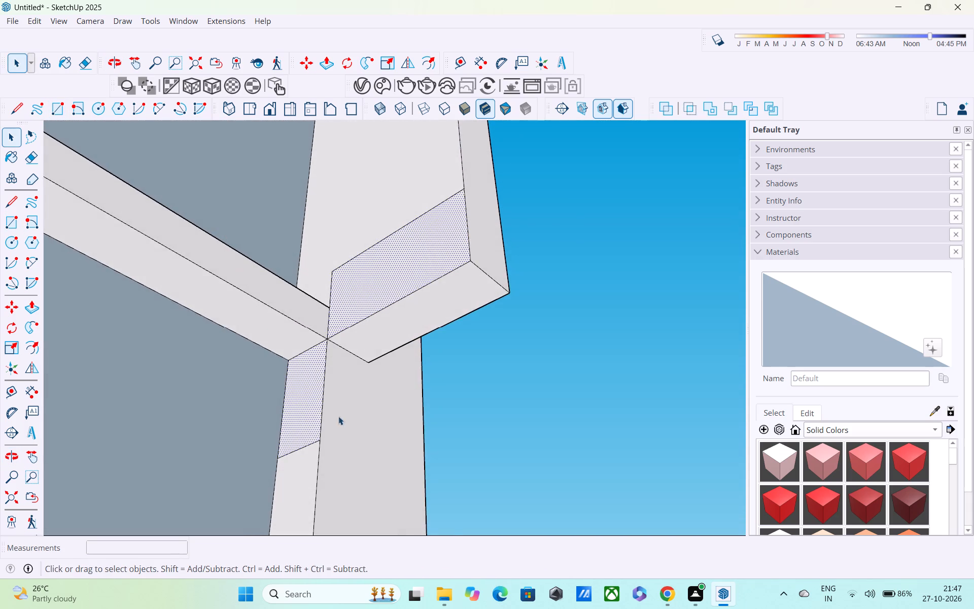
{"action": "scroll", "coordinate": [344, 413], "scroll_direction": "up", "scroll_amount": 3}
{"action": "middle_click_drag", "start_coordinate": [349, 395], "coordinate": [342, 286], "text": "shift"}
{"action": "middle_click_drag", "start_coordinate": [337, 306], "coordinate": [233, 327]}
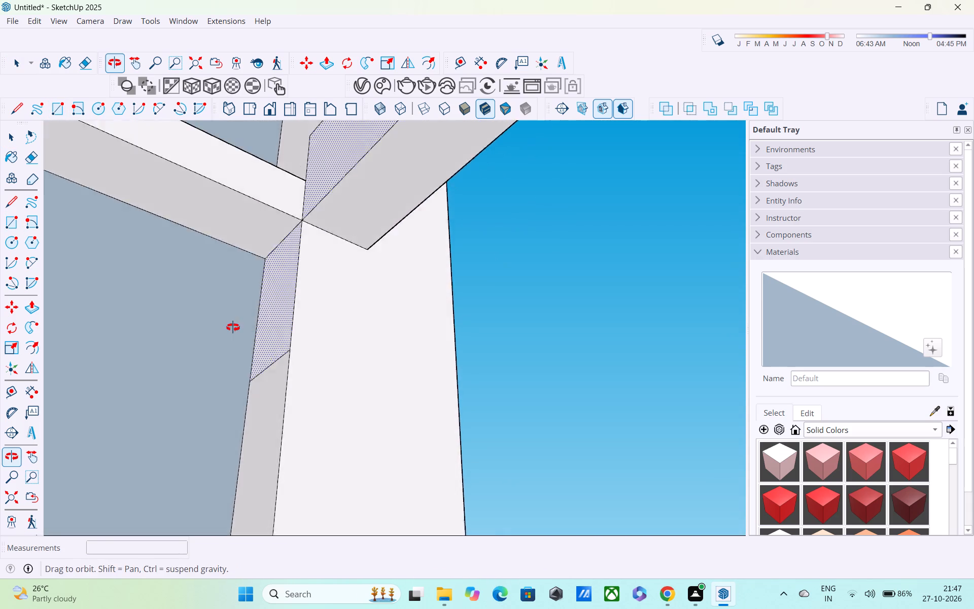
{"action": "middle_click_drag", "start_coordinate": [233, 327], "coordinate": [218, 327]}
{"action": "scroll", "coordinate": [237, 329], "scroll_direction": "down", "scroll_amount": 5}
{"action": "scroll", "coordinate": [318, 334], "scroll_direction": "up", "scroll_amount": 1}
{"action": "middle_click_drag", "start_coordinate": [319, 333], "coordinate": [190, 441]}
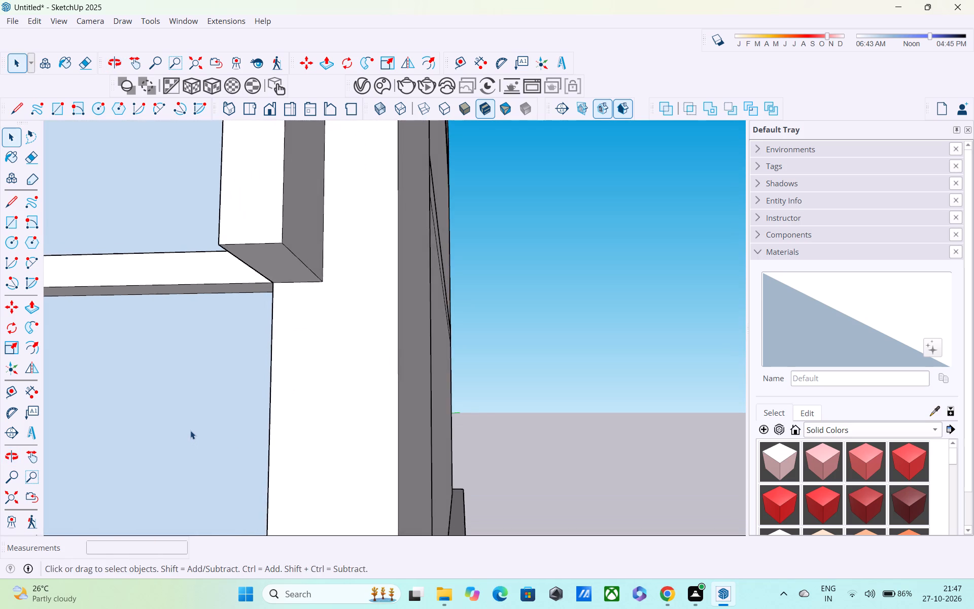
{"action": "scroll", "coordinate": [190, 425], "scroll_direction": "down", "scroll_amount": 4}
{"action": "middle_click_drag", "start_coordinate": [190, 424], "coordinate": [435, 515]}
{"action": "scroll", "coordinate": [432, 496], "scroll_direction": "down", "scroll_amount": 6}
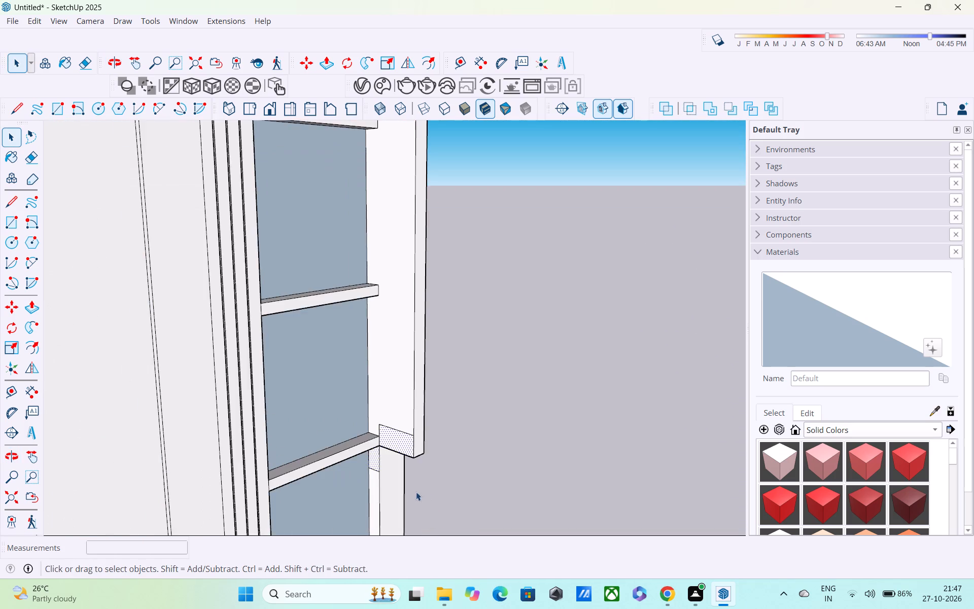
{"action": "scroll", "coordinate": [410, 488], "scroll_direction": "up", "scroll_amount": 1}
{"action": "left_click", "coordinate": [551, 323]}
{"action": "middle_click_drag", "start_coordinate": [394, 430], "coordinate": [391, 411]}
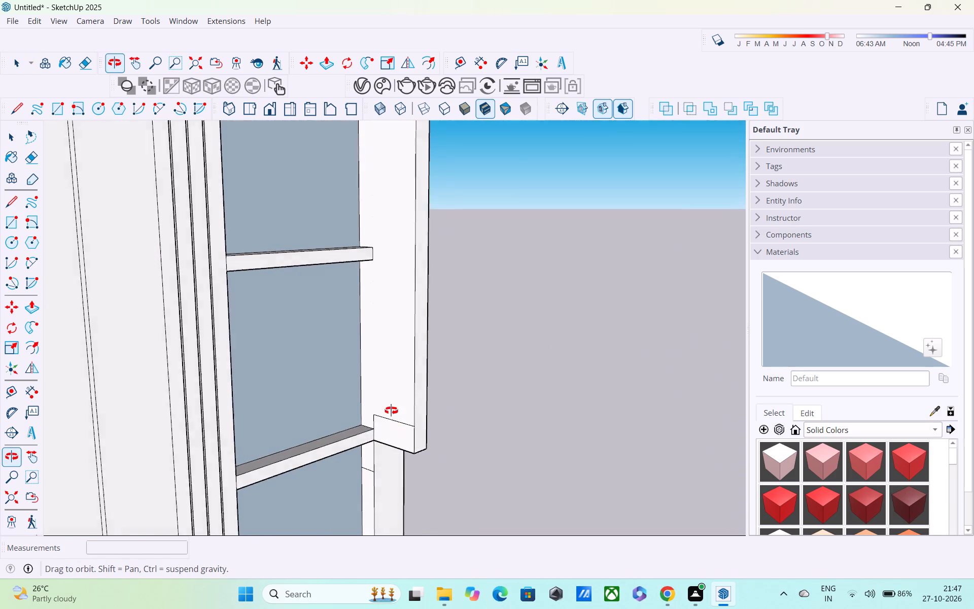
{"action": "middle_click_drag", "start_coordinate": [391, 411], "coordinate": [408, 349]}
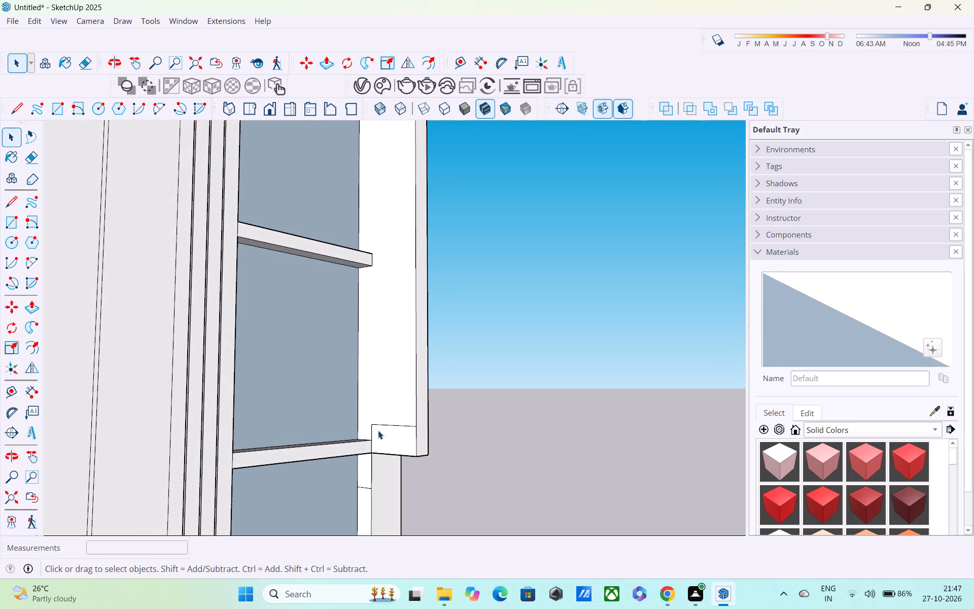
Erase the two leftover outline edges on the lower end of the frame, above the crossbar joint.
{"action": "key", "text": "e"}
{"action": "left_click", "coordinate": [378, 427]}
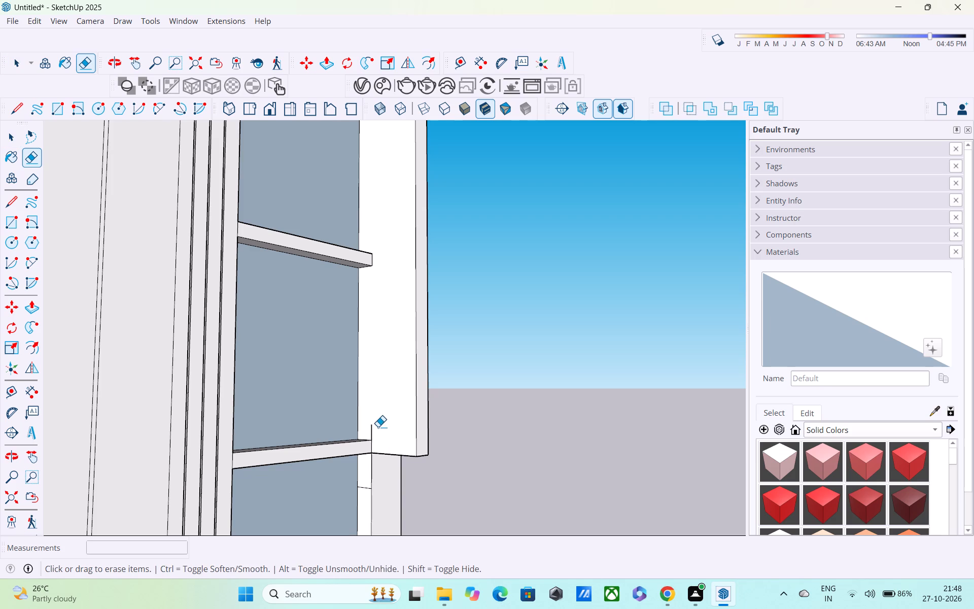
{"action": "left_click", "coordinate": [372, 436]}
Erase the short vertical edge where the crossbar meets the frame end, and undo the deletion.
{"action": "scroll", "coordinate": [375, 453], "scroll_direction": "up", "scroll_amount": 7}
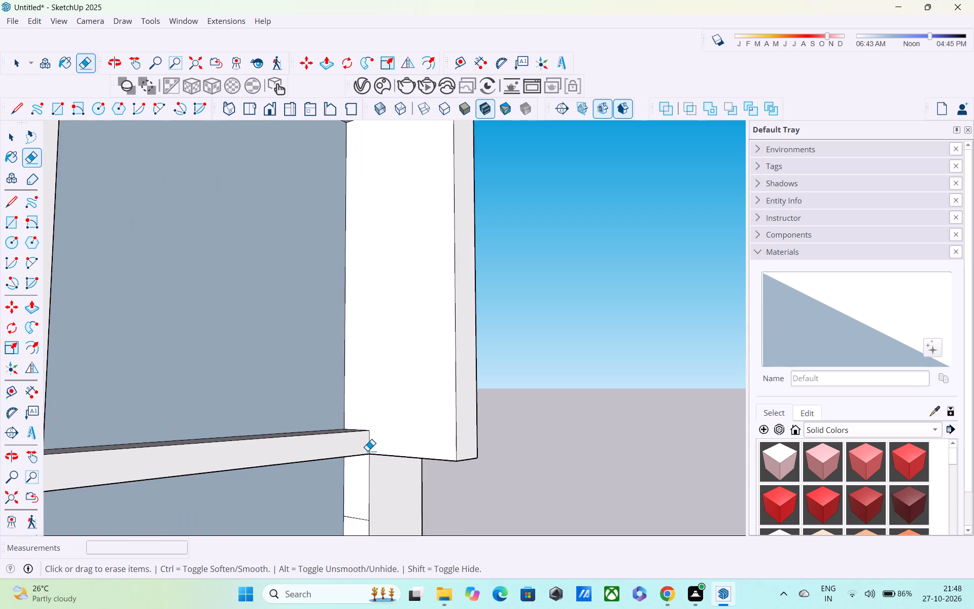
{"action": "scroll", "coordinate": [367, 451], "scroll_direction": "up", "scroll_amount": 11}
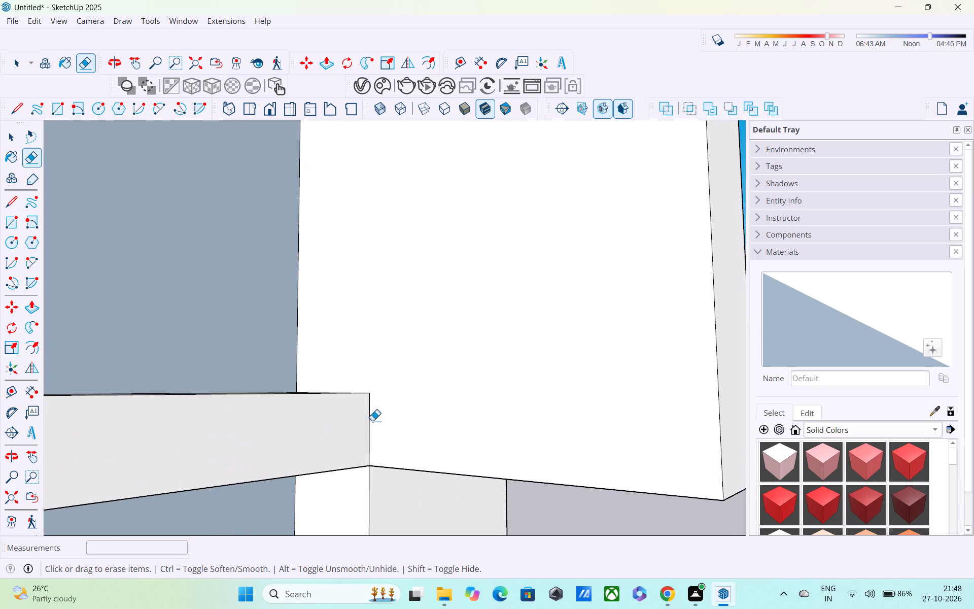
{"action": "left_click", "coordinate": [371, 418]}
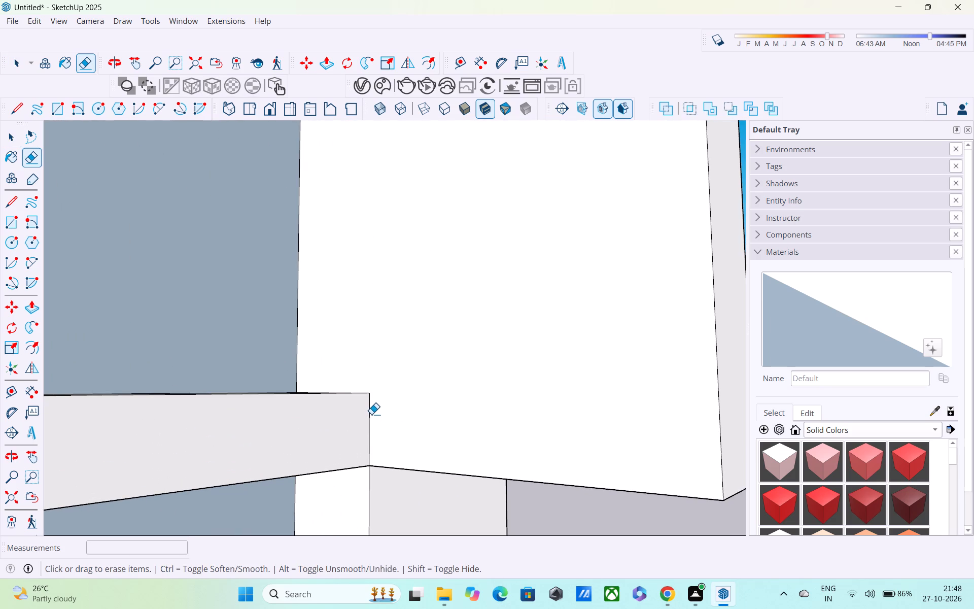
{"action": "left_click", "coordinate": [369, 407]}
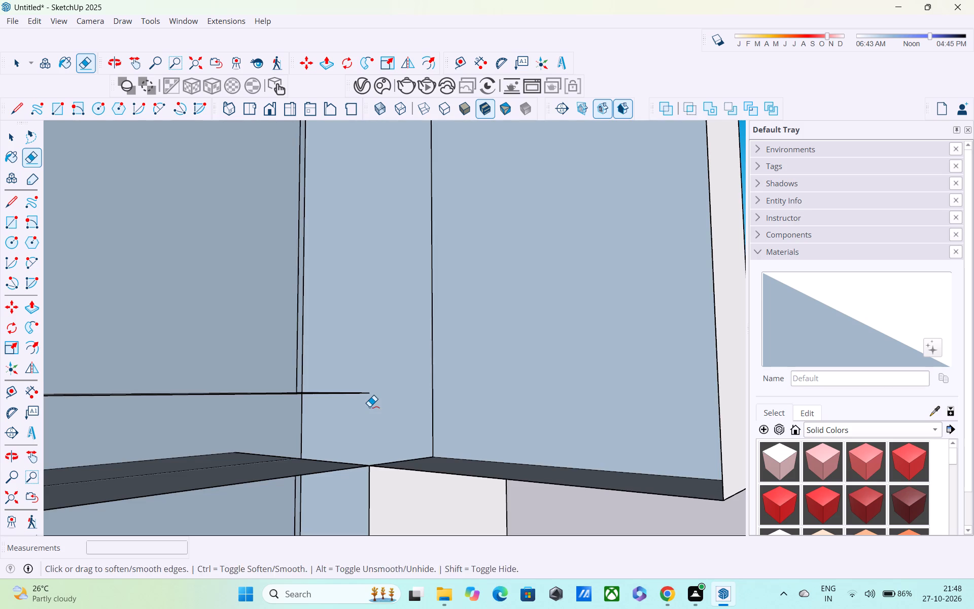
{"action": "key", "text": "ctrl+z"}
Erase the short dividing line across the side of the lower strip beneath the crossbar.
{"action": "scroll", "coordinate": [369, 416], "scroll_direction": "down", "scroll_amount": 5}
{"action": "middle_click_drag", "start_coordinate": [368, 457], "coordinate": [358, 326], "text": "shift"}
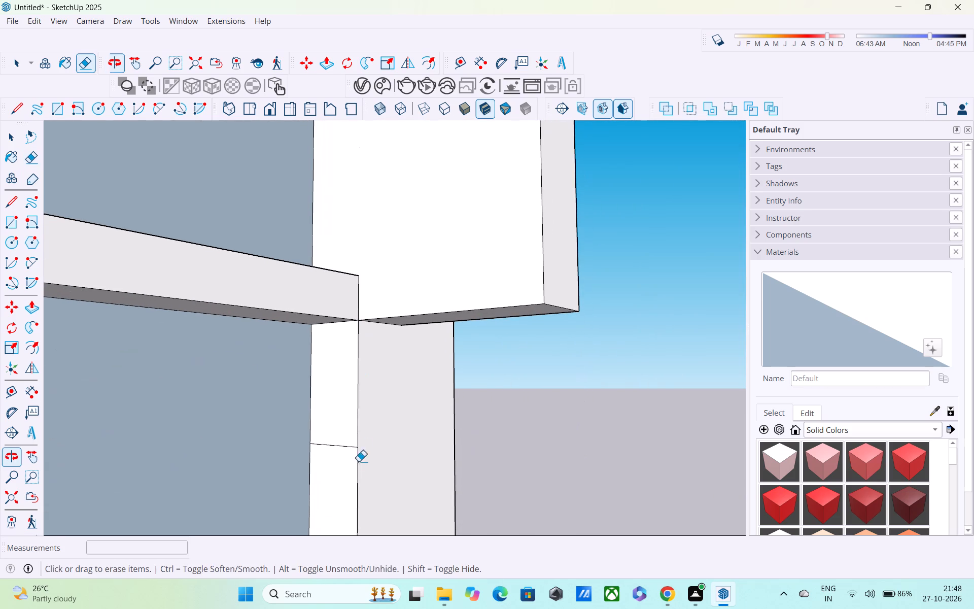
{"action": "left_click", "coordinate": [347, 448]}
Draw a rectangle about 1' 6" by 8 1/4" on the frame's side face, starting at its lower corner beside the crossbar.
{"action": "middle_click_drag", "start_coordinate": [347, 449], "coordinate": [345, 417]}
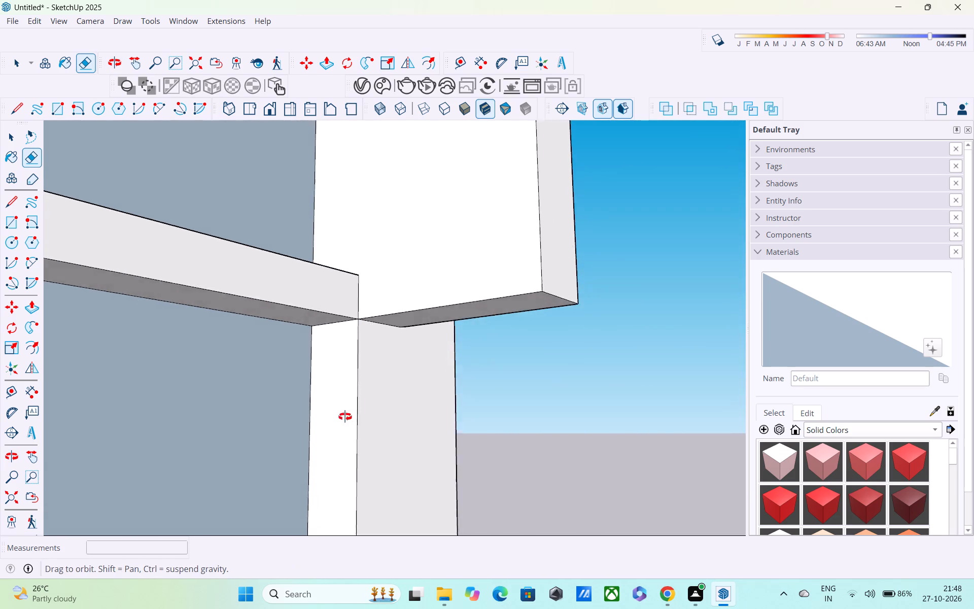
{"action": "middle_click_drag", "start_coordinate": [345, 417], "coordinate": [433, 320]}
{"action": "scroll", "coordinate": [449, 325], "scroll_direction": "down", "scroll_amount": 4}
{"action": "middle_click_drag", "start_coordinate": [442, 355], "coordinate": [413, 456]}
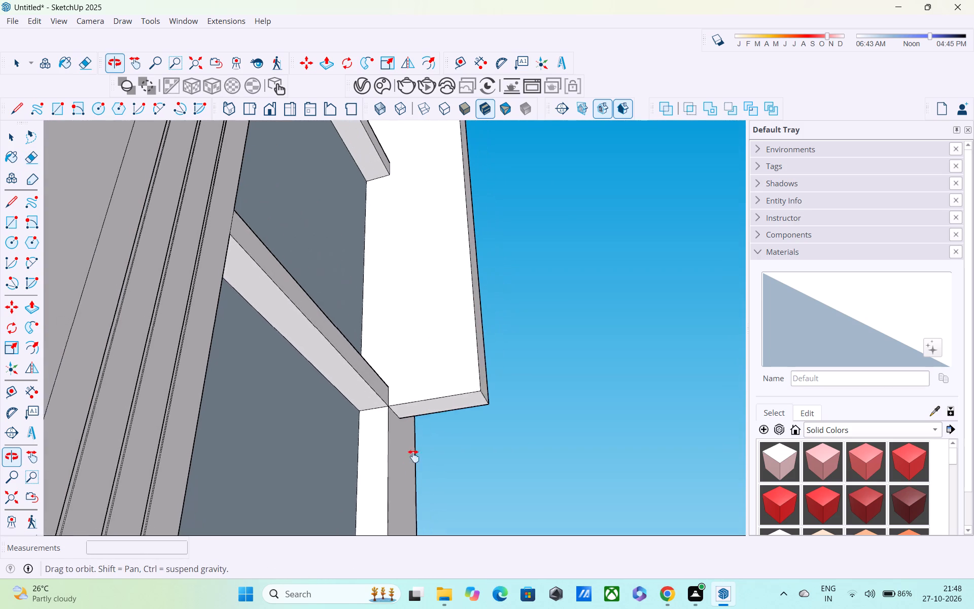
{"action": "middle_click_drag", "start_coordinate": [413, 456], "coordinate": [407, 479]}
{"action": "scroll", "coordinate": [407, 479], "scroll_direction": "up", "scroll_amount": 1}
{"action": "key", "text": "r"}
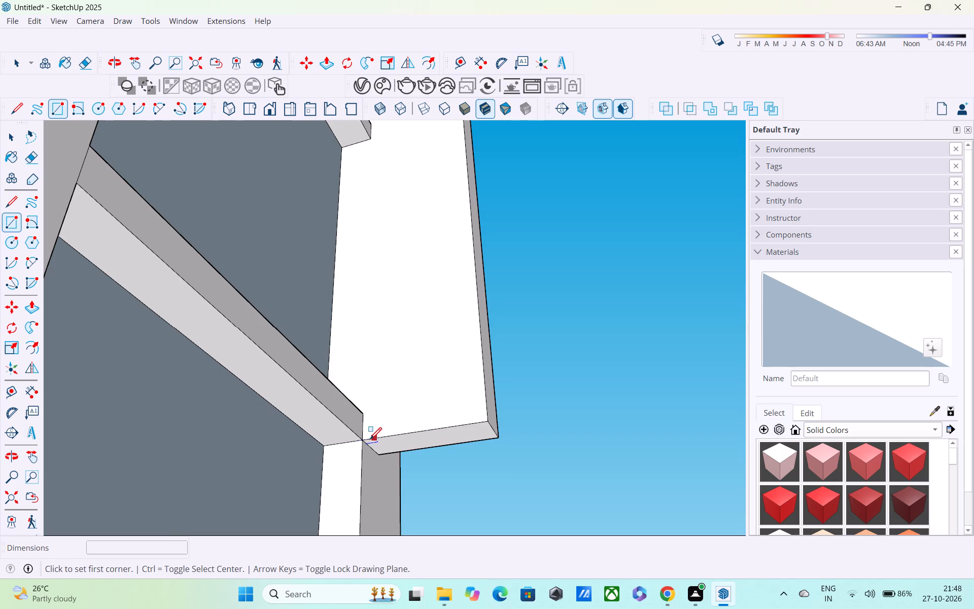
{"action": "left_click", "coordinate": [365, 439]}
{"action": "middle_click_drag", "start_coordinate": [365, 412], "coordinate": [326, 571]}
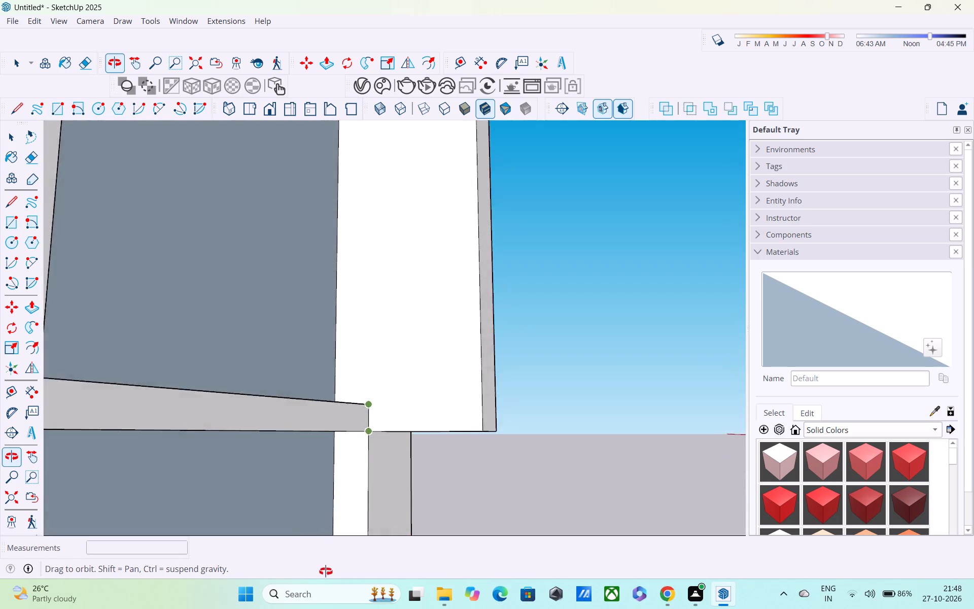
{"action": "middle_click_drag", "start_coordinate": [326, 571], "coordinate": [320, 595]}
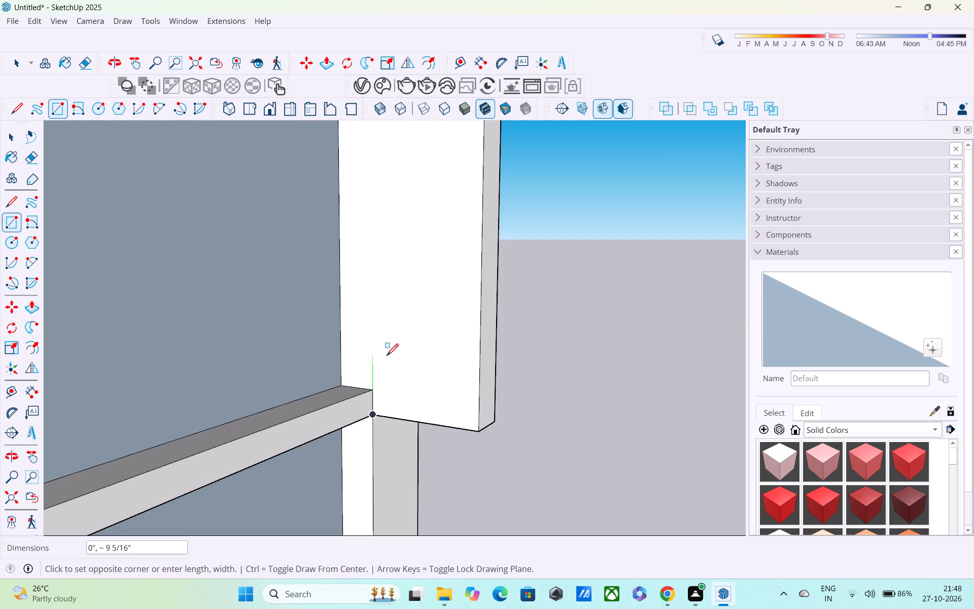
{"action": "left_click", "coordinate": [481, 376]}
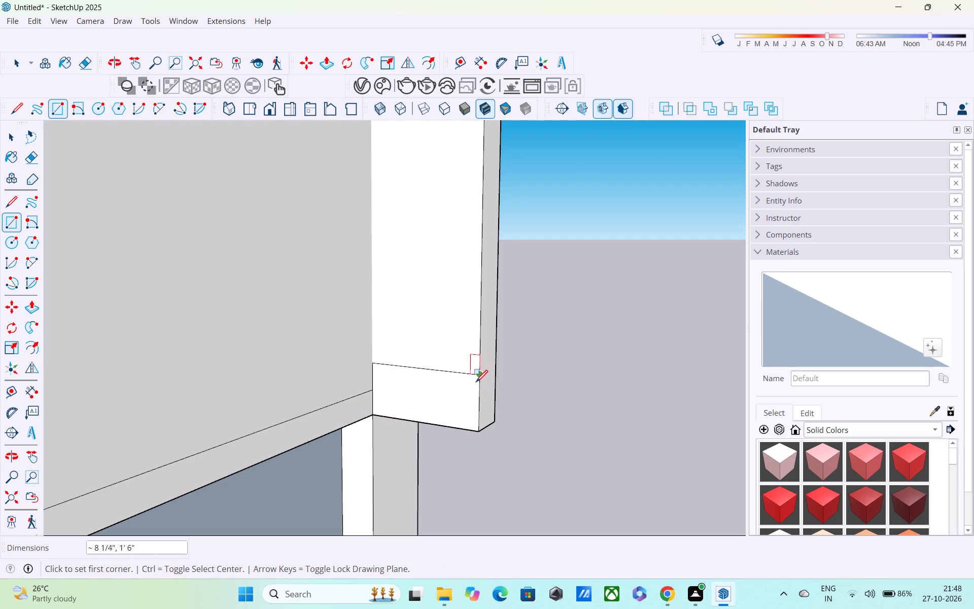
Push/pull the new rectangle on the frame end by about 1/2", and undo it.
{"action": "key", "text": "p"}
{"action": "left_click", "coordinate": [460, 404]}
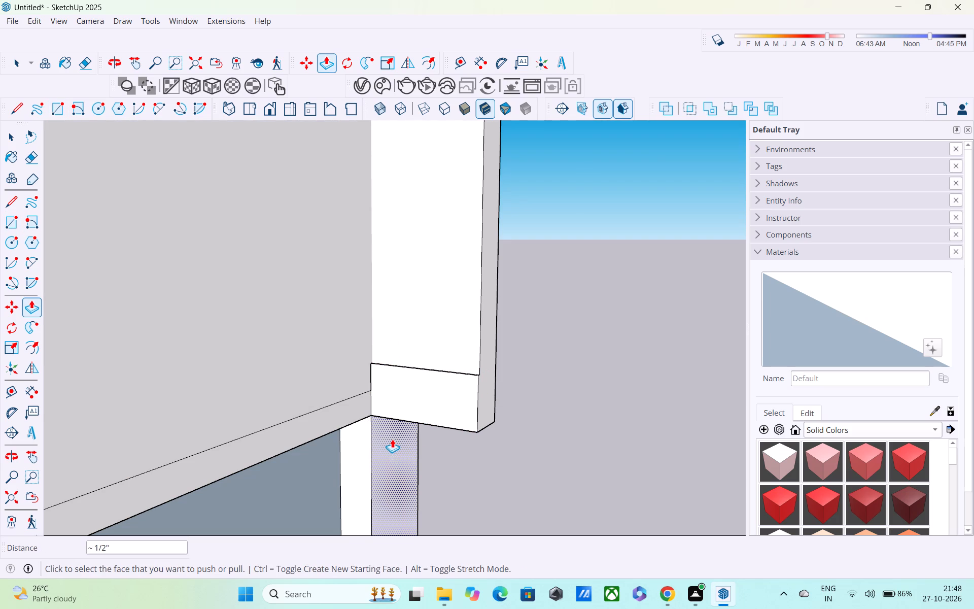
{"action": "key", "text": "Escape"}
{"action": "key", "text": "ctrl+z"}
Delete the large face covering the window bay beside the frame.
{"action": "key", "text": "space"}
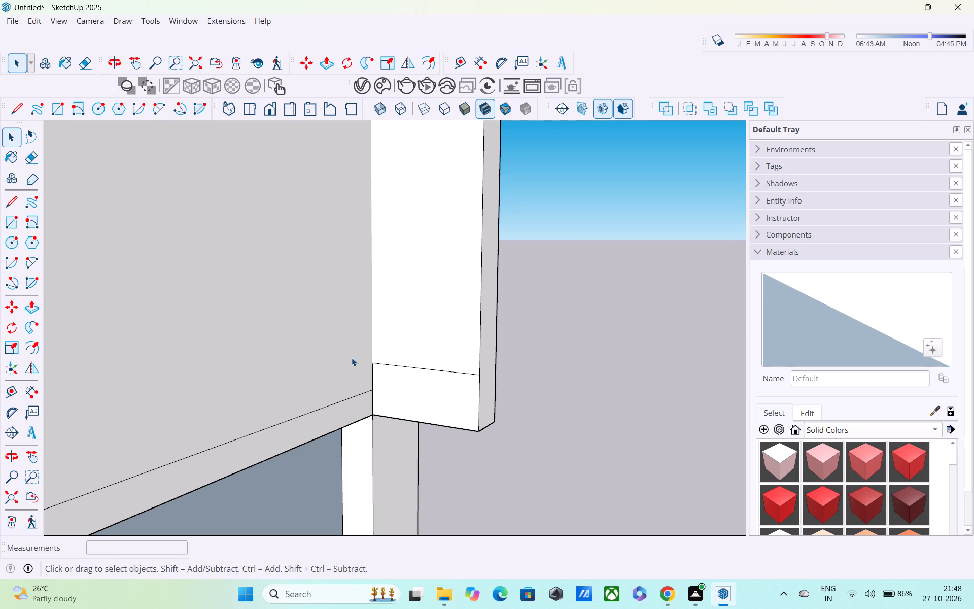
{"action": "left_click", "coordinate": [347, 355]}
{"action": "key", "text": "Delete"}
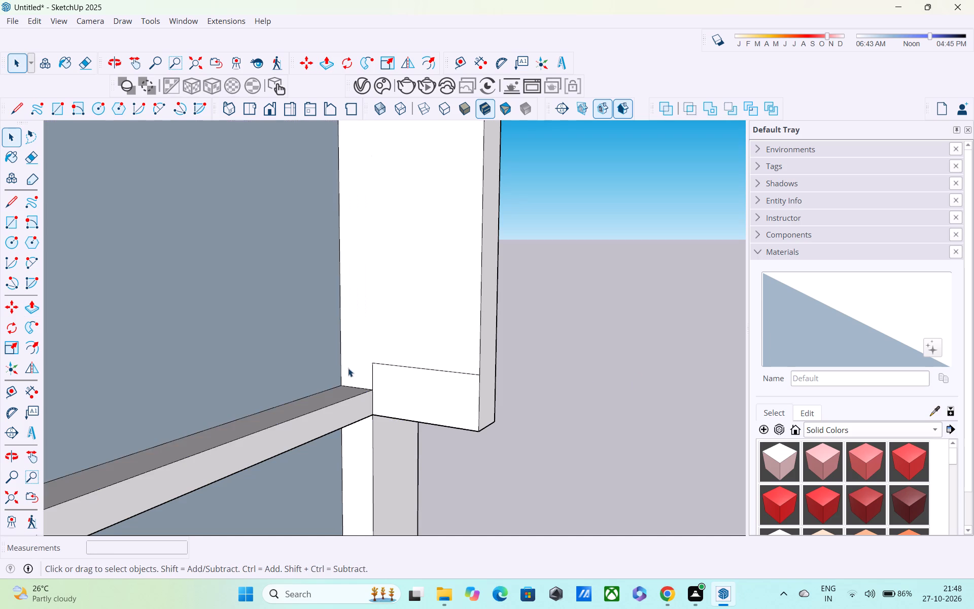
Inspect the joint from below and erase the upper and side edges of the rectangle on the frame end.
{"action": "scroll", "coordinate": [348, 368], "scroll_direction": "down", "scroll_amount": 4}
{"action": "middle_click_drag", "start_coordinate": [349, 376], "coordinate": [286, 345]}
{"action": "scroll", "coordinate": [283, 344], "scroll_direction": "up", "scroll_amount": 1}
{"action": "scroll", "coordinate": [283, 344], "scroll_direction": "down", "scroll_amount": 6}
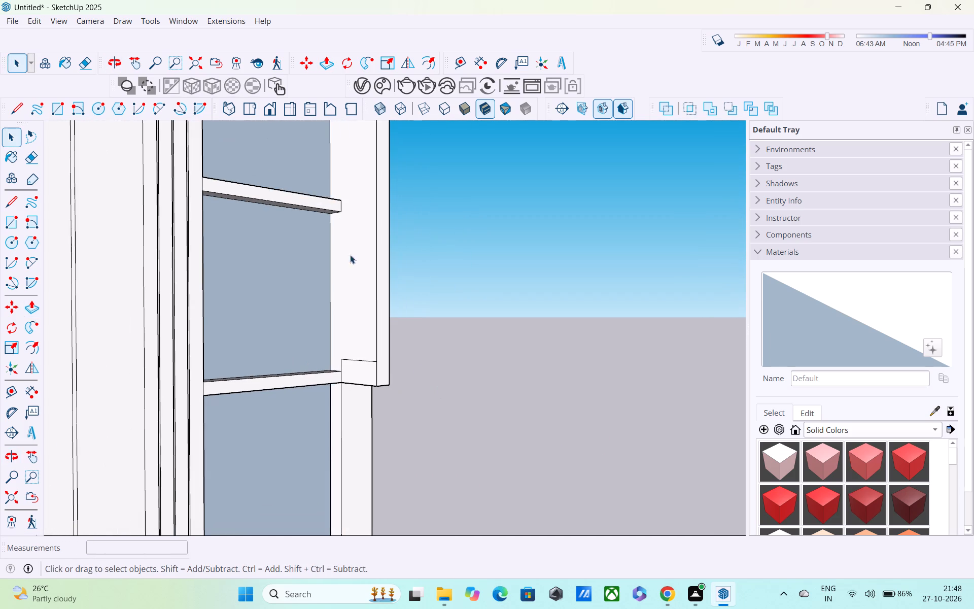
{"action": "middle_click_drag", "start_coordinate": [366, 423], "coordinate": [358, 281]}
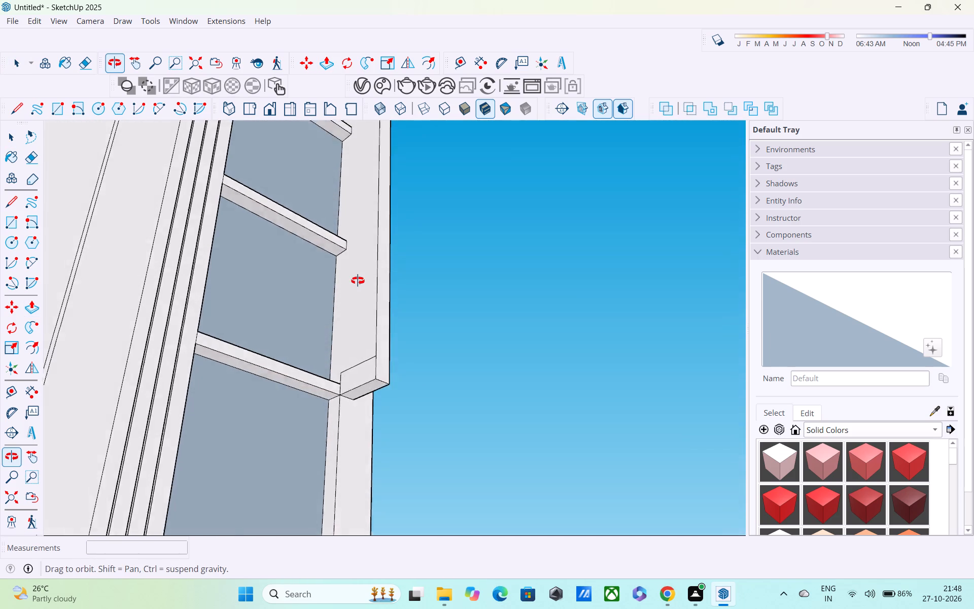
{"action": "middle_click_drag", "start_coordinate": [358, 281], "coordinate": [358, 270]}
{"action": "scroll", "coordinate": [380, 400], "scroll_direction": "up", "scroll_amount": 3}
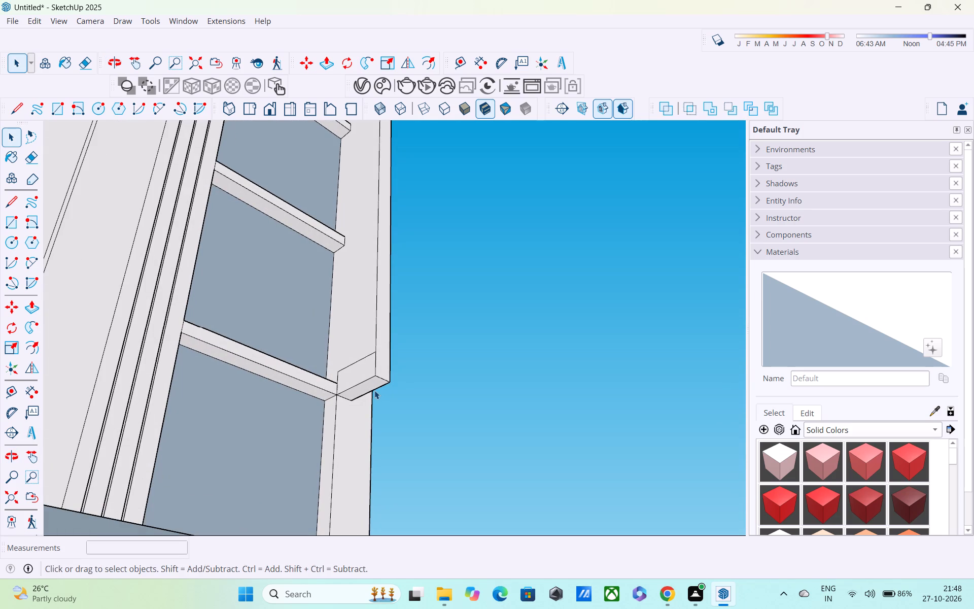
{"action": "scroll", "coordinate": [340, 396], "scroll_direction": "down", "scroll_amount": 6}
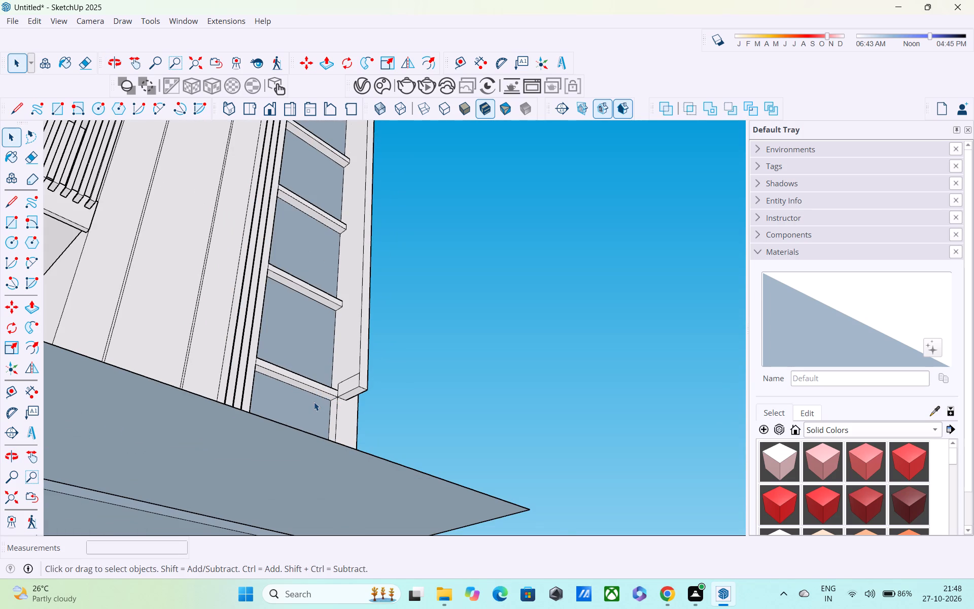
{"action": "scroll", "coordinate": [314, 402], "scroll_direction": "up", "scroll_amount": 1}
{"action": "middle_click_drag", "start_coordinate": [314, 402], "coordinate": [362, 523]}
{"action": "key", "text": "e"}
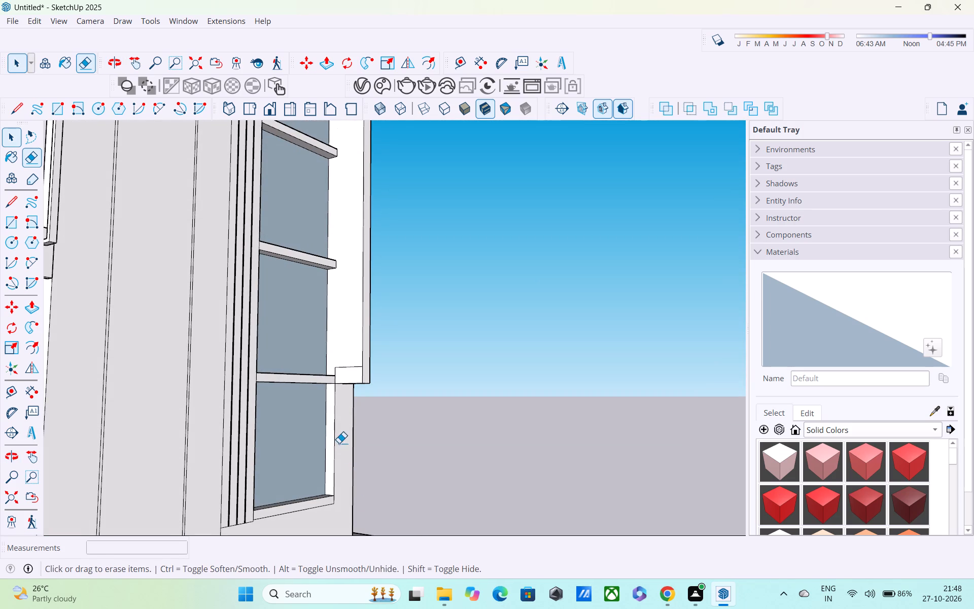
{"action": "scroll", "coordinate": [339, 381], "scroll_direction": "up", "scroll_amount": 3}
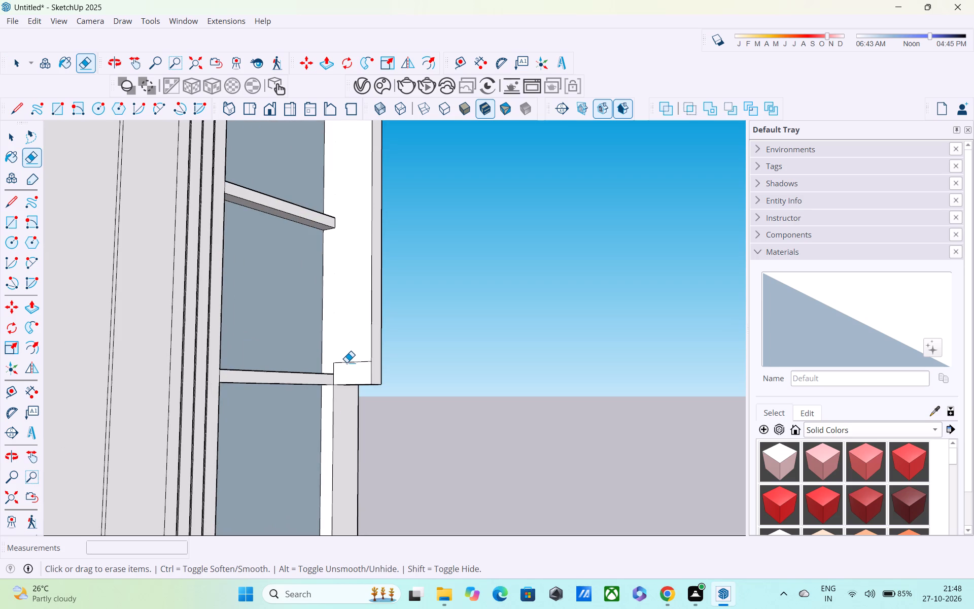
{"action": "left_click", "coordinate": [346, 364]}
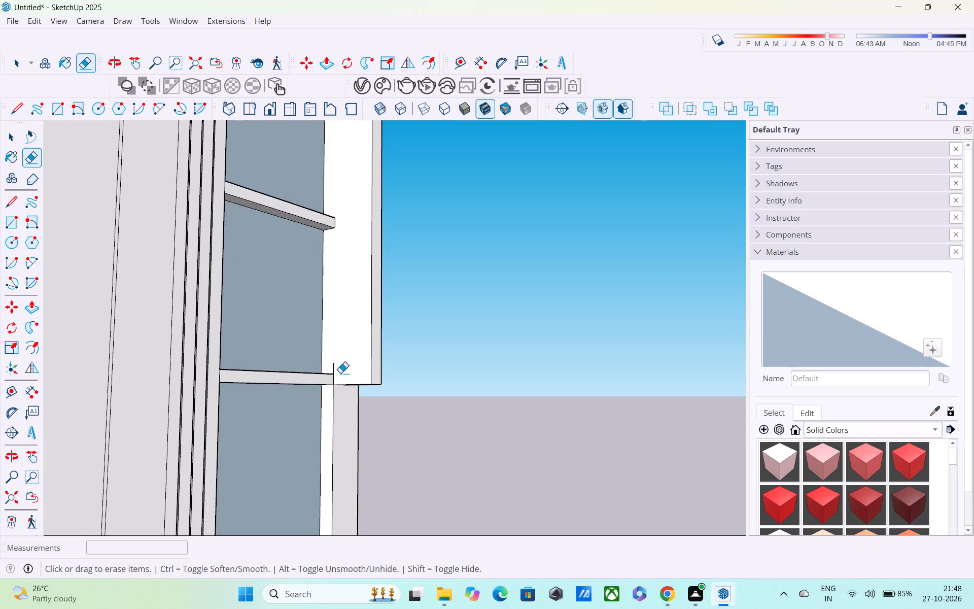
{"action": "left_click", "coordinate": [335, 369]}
Draw a 1' 6" line lengthwise across the underside of the frame end, between the midpoints of its short edges.
{"action": "middle_click_drag", "start_coordinate": [350, 397], "coordinate": [325, 307]}
{"action": "scroll", "coordinate": [364, 383], "scroll_direction": "up", "scroll_amount": 5}
{"action": "middle_click_drag", "start_coordinate": [361, 405], "coordinate": [352, 336]}
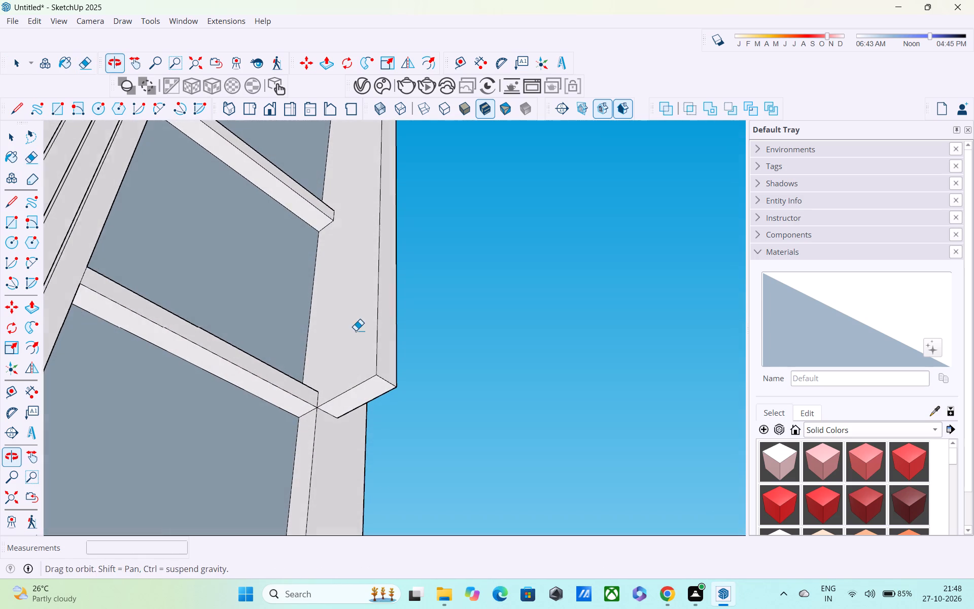
{"action": "key", "text": "l"}
{"action": "scroll", "coordinate": [326, 404], "scroll_direction": "up", "scroll_amount": 5}
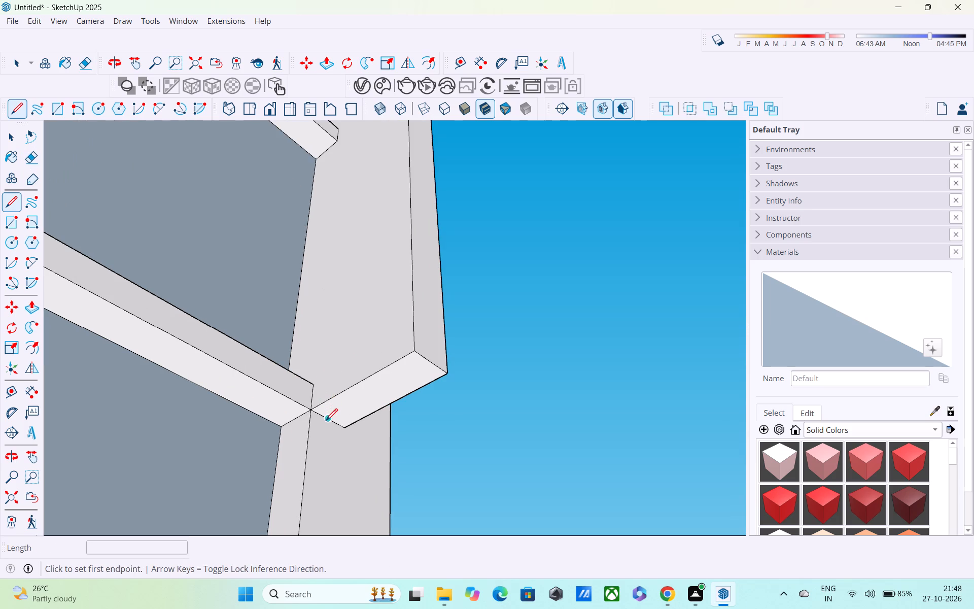
{"action": "left_click", "coordinate": [326, 422]}
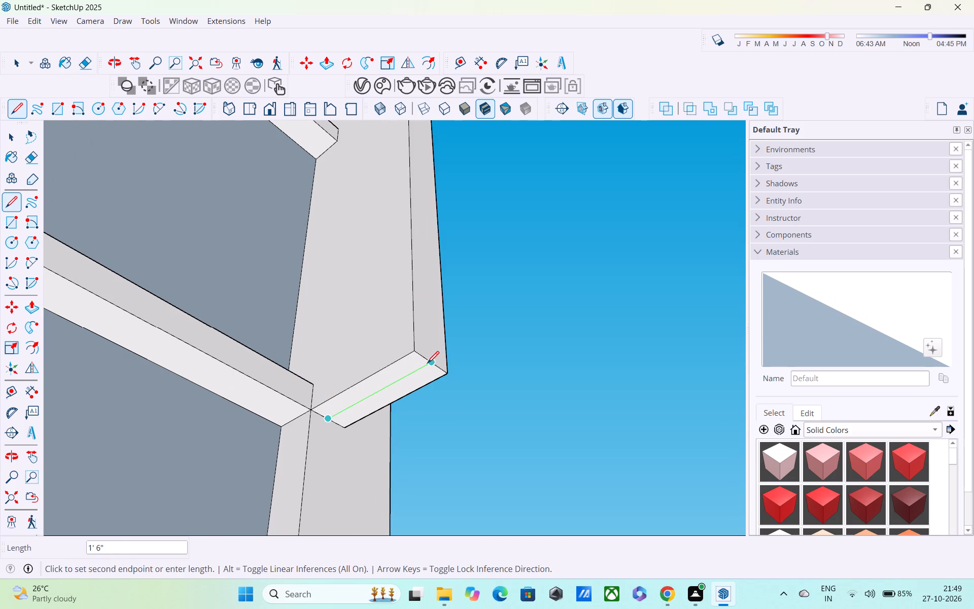
{"action": "left_click", "coordinate": [427, 364]}
Push/pull the outer half of the frame end's underside downward by 6".
{"action": "key", "text": "p"}
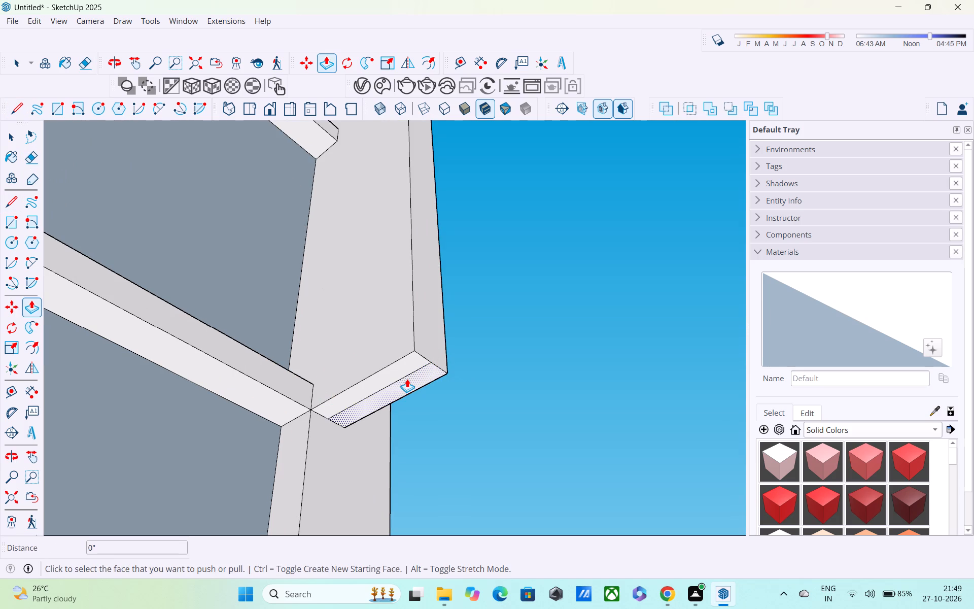
{"action": "left_click", "coordinate": [407, 379]}
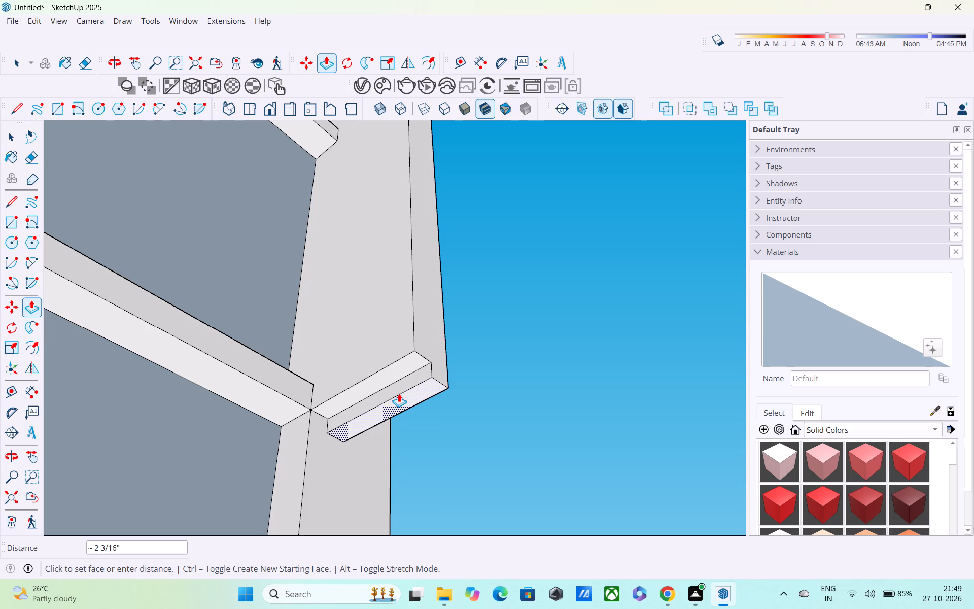
{"action": "type", "text": "6\""}
{"action": "key", "text": "Return"}
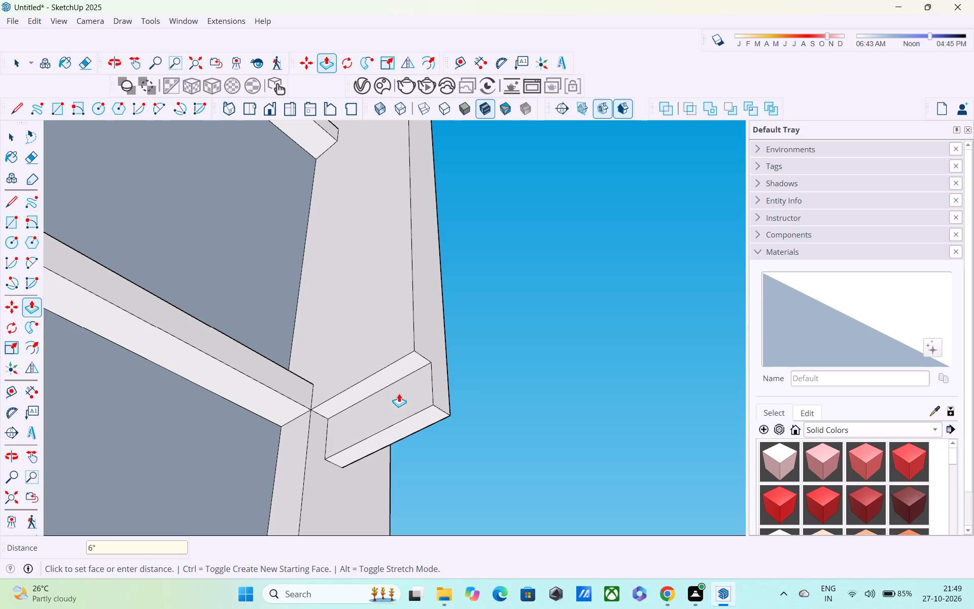
Push/pull the inner face of the 6" lip by 3", flush with the frame's inner side.
{"action": "left_click", "coordinate": [399, 393]}
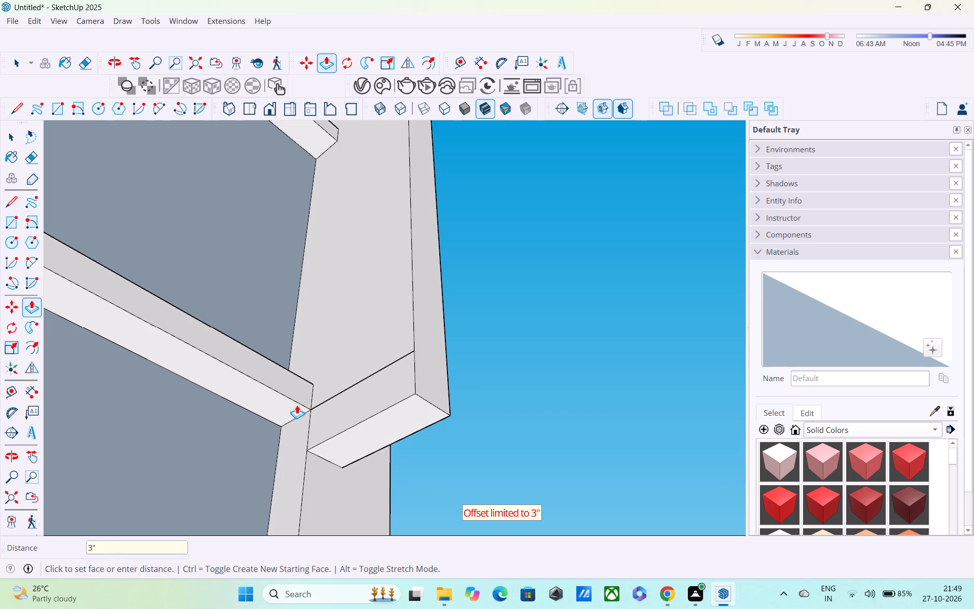
{"action": "left_click", "coordinate": [347, 417]}
Extrude the inner face of the lowered frame end about 12' 3 5/16" across the facade, up to the far edge of the panelled wall.
{"action": "left_click", "coordinate": [346, 403]}
{"action": "scroll", "coordinate": [240, 409], "scroll_direction": "down", "scroll_amount": 4}
{"action": "middle_click_drag", "start_coordinate": [240, 408], "coordinate": [239, 517]}
{"action": "scroll", "coordinate": [239, 517], "scroll_direction": "up", "scroll_amount": 1}
{"action": "scroll", "coordinate": [234, 502], "scroll_direction": "down", "scroll_amount": 13}
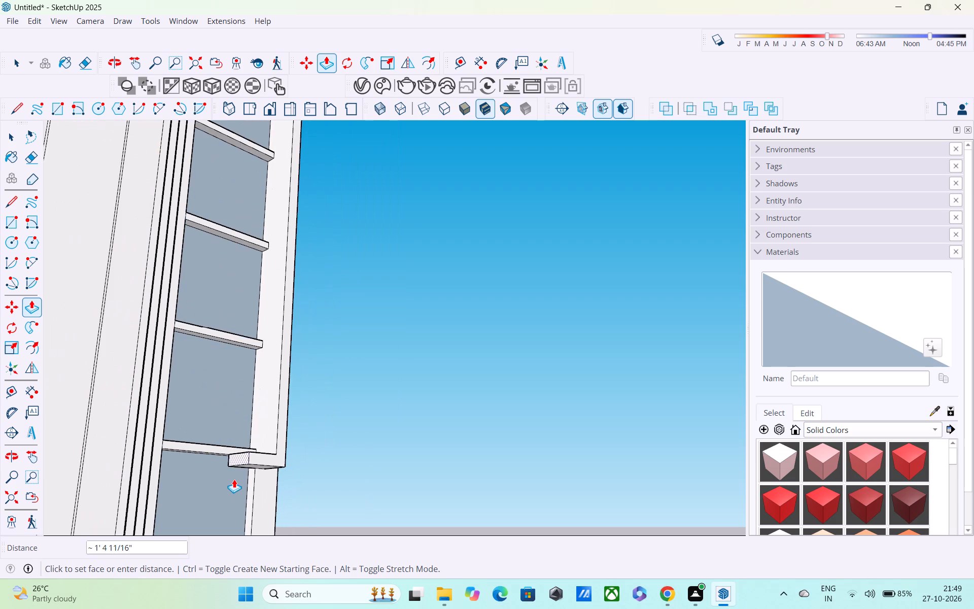
{"action": "middle_click_drag", "start_coordinate": [234, 471], "coordinate": [339, 397], "text": "shift"}
{"action": "scroll", "coordinate": [339, 397], "scroll_direction": "up", "scroll_amount": 1}
{"action": "scroll", "coordinate": [339, 397], "scroll_direction": "down", "scroll_amount": 5}
{"action": "middle_click_drag", "start_coordinate": [334, 406], "coordinate": [255, 451]}
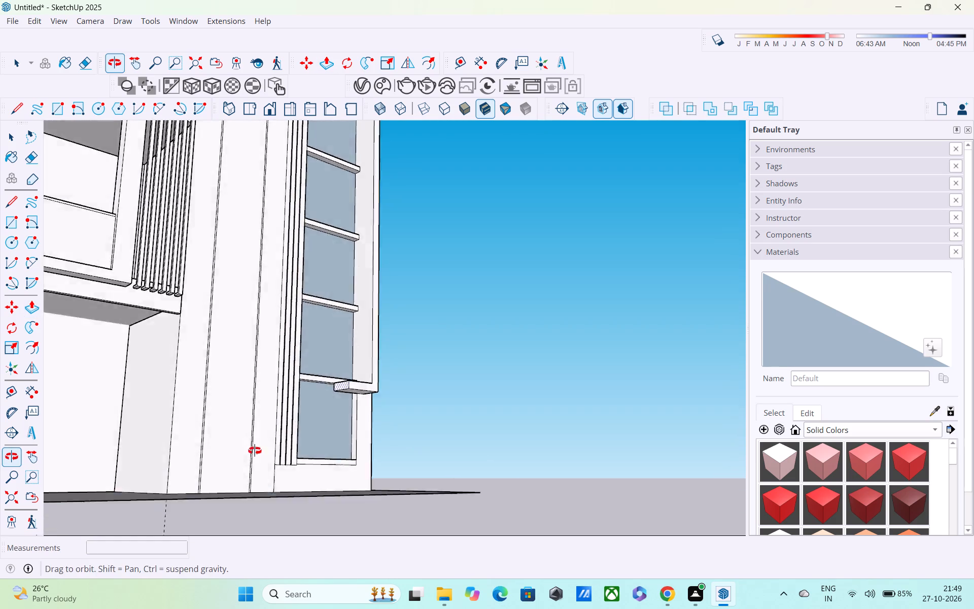
{"action": "middle_click_drag", "start_coordinate": [255, 451], "coordinate": [171, 477]}
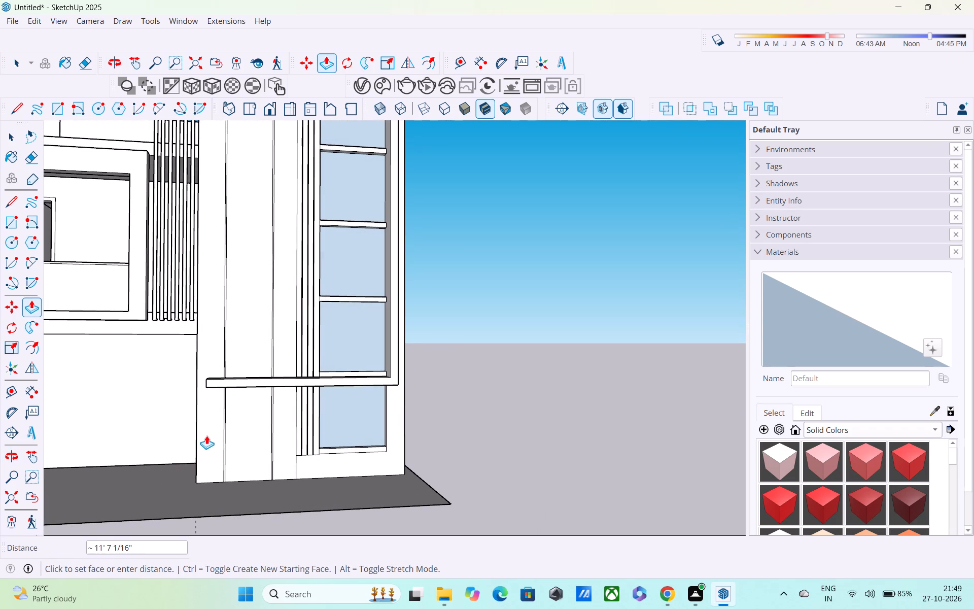
{"action": "left_click", "coordinate": [194, 392]}
{"action": "middle_click_drag", "start_coordinate": [319, 453], "coordinate": [290, 357]}
{"action": "scroll", "coordinate": [328, 386], "scroll_direction": "up", "scroll_amount": 4}
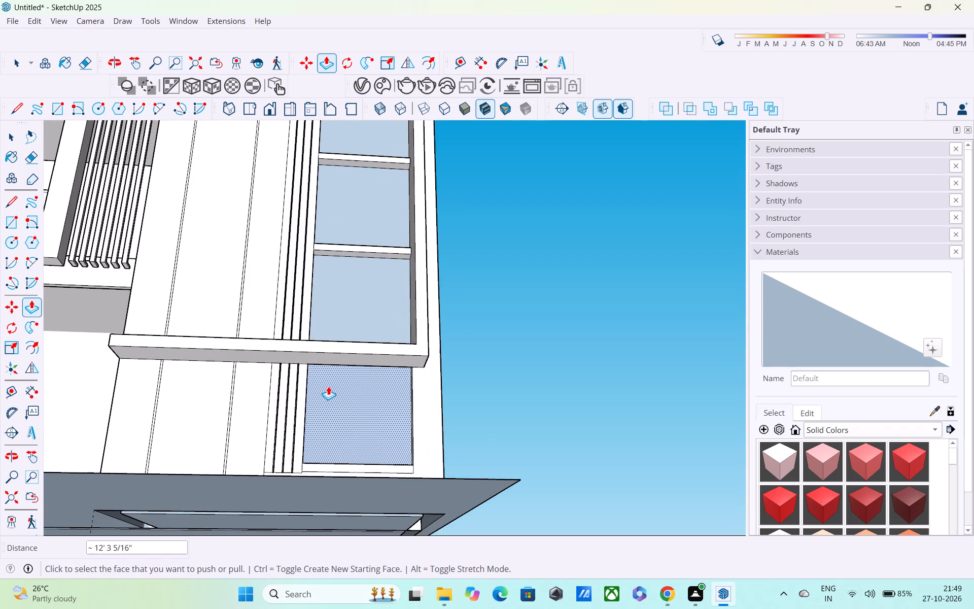
Examine the building front and the lower tower corner around the new horizontal band from several angles.
{"action": "scroll", "coordinate": [328, 386], "scroll_direction": "up", "scroll_amount": 1}
{"action": "middle_click_drag", "start_coordinate": [337, 395], "coordinate": [346, 481]}
{"action": "scroll", "coordinate": [334, 467], "scroll_direction": "down", "scroll_amount": 4}
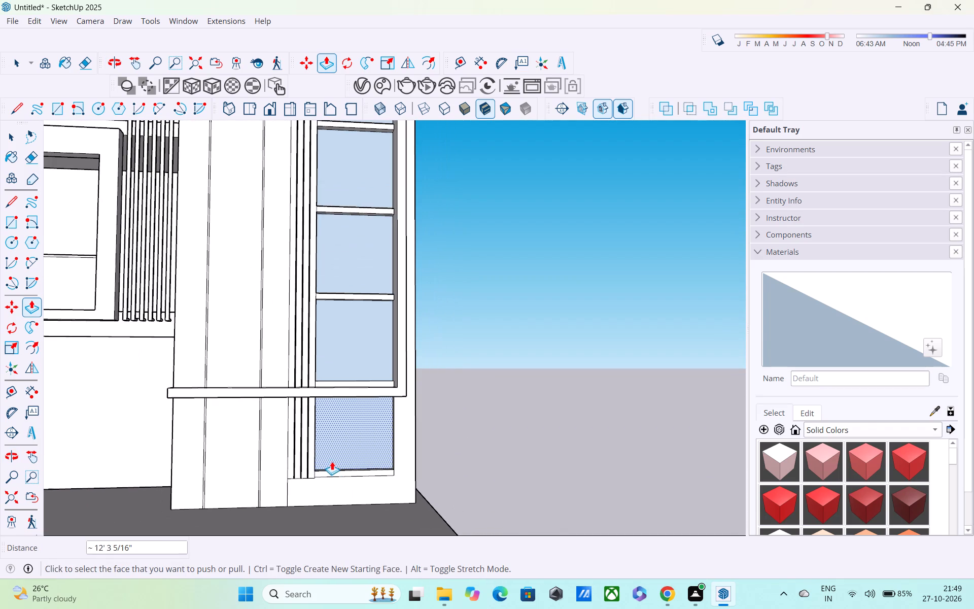
{"action": "scroll", "coordinate": [331, 460], "scroll_direction": "down", "scroll_amount": 4}
{"action": "middle_click_drag", "start_coordinate": [334, 466], "coordinate": [471, 455]}
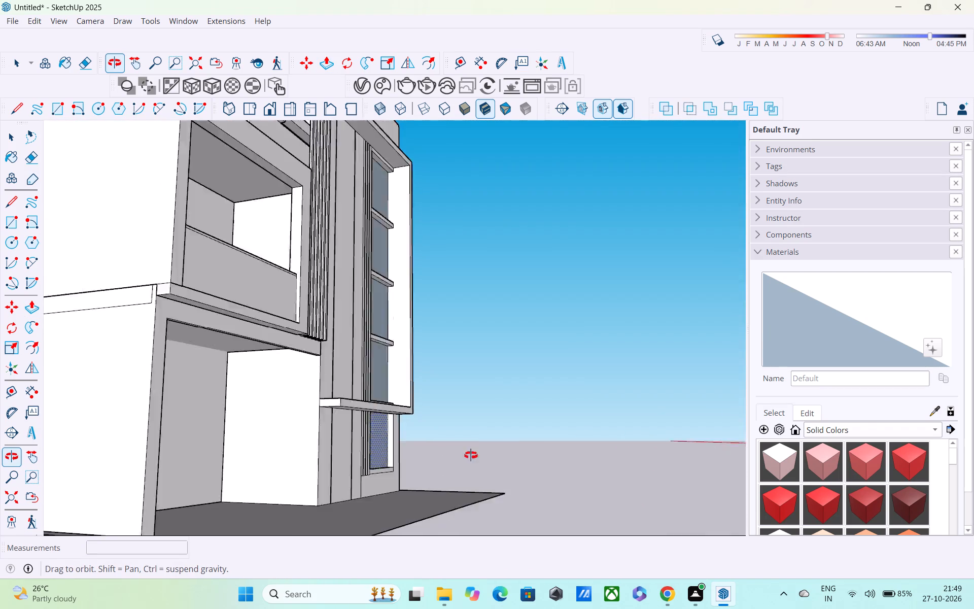
{"action": "middle_click_drag", "start_coordinate": [471, 455], "coordinate": [299, 464]}
{"action": "scroll", "coordinate": [267, 456], "scroll_direction": "down", "scroll_amount": 1}
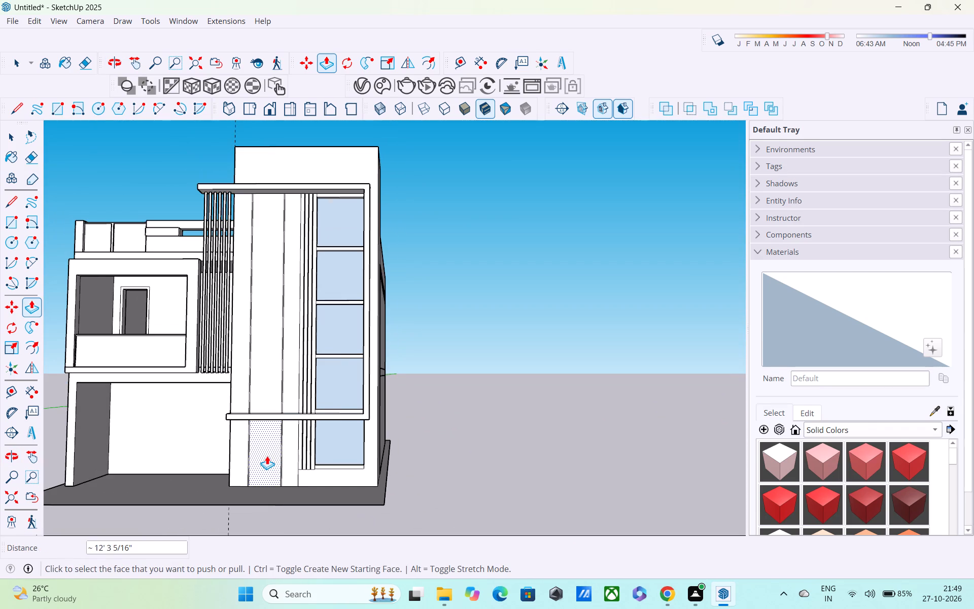
{"action": "middle_click_drag", "start_coordinate": [266, 455], "coordinate": [481, 487]}
{"action": "scroll", "coordinate": [441, 454], "scroll_direction": "down", "scroll_amount": 5}
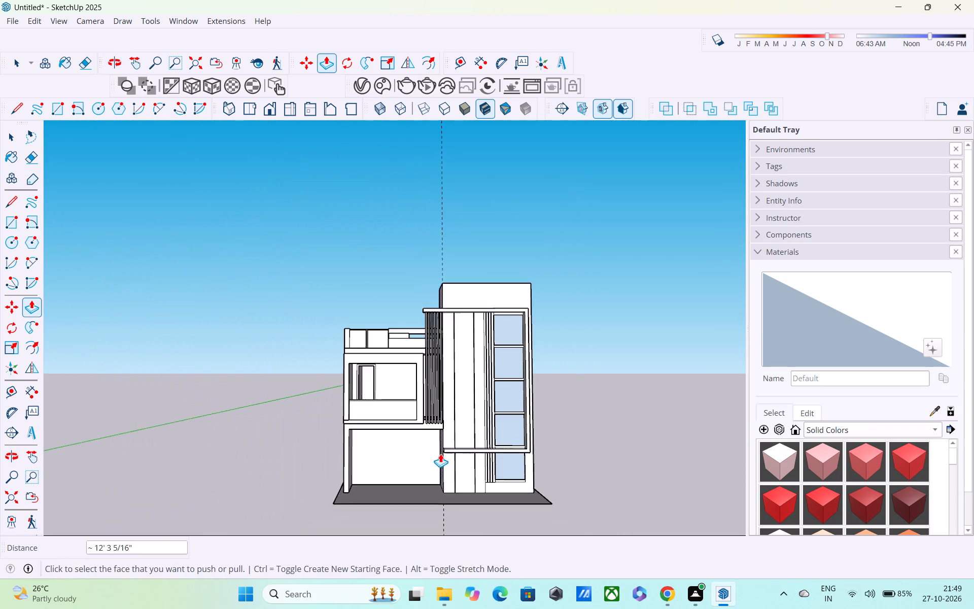
{"action": "middle_click_drag", "start_coordinate": [422, 465], "coordinate": [508, 469]}
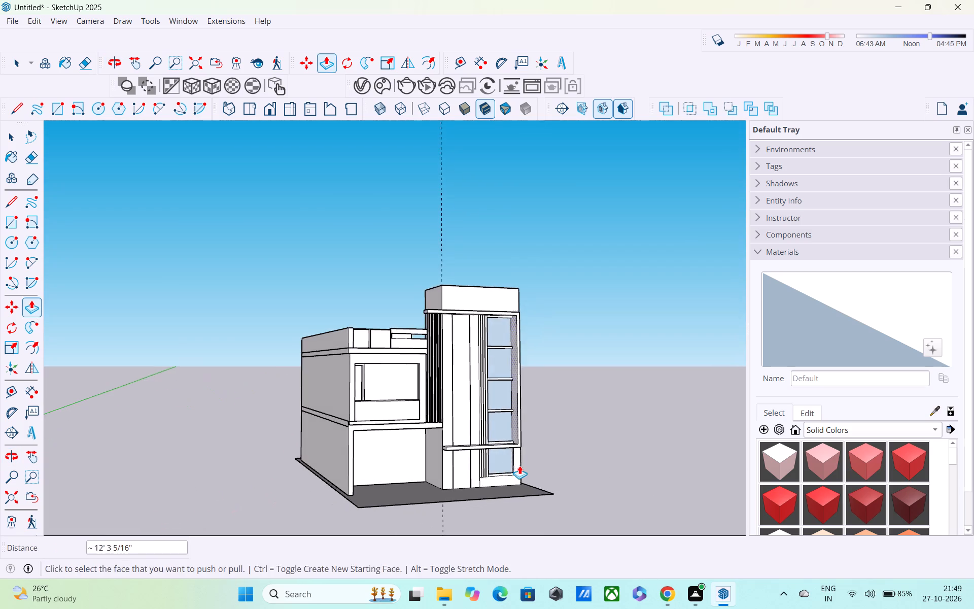
{"action": "middle_click_drag", "start_coordinate": [519, 465], "coordinate": [351, 379], "text": "shift"}
{"action": "key", "text": "space"}
{"action": "left_click", "coordinate": [566, 301]}
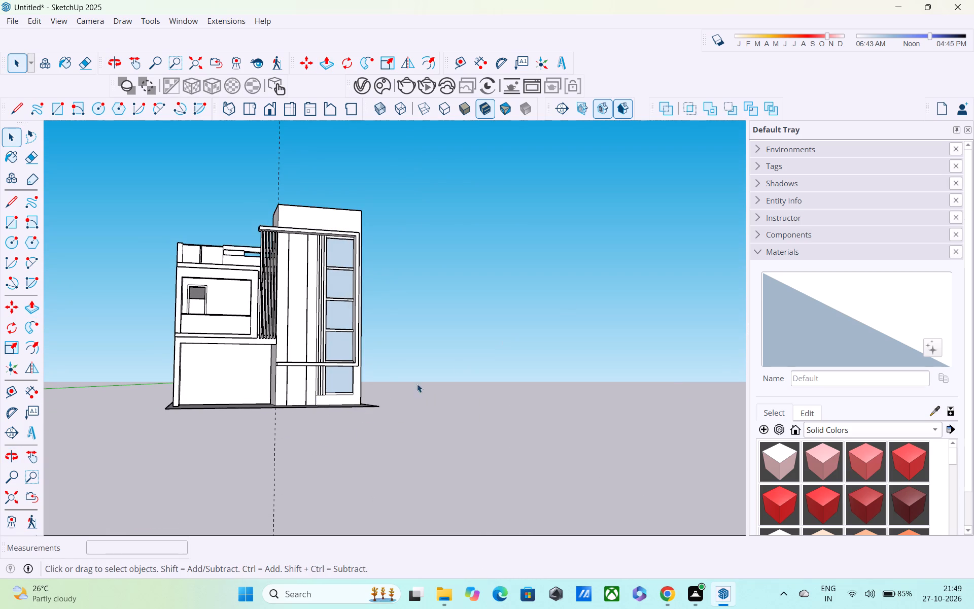
{"action": "scroll", "coordinate": [308, 449], "scroll_direction": "up", "scroll_amount": 6}
{"action": "scroll", "coordinate": [332, 381], "scroll_direction": "up", "scroll_amount": 4}
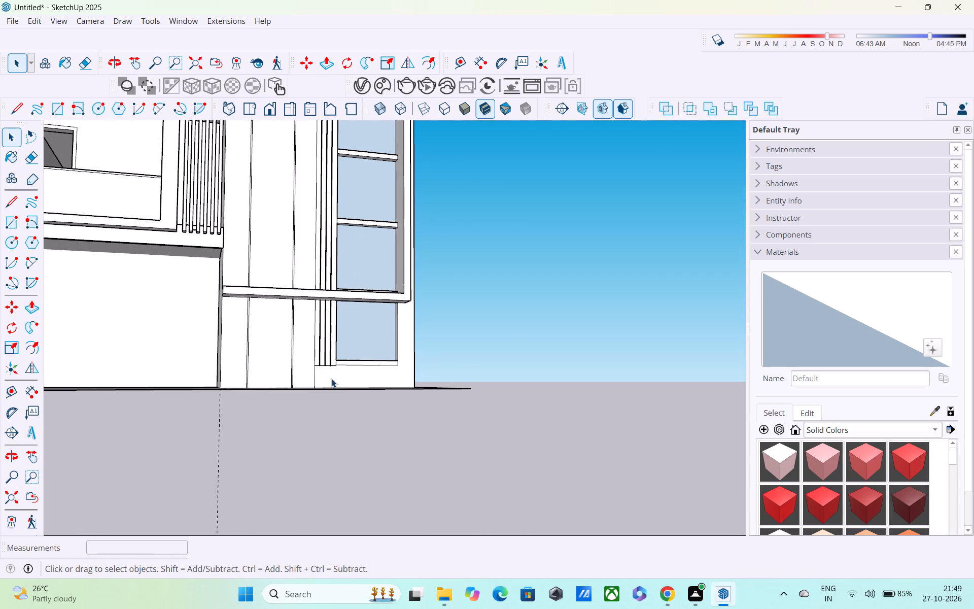
{"action": "scroll", "coordinate": [327, 382], "scroll_direction": "up", "scroll_amount": 3}
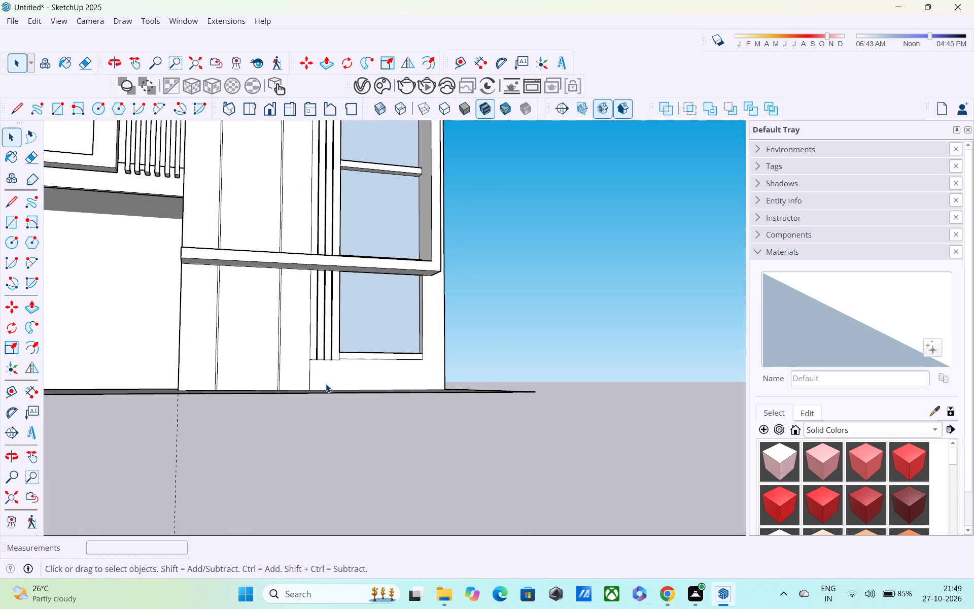
{"action": "middle_click_drag", "start_coordinate": [319, 388], "coordinate": [119, 399]}
{"action": "scroll", "coordinate": [384, 323], "scroll_direction": "up", "scroll_amount": 3}
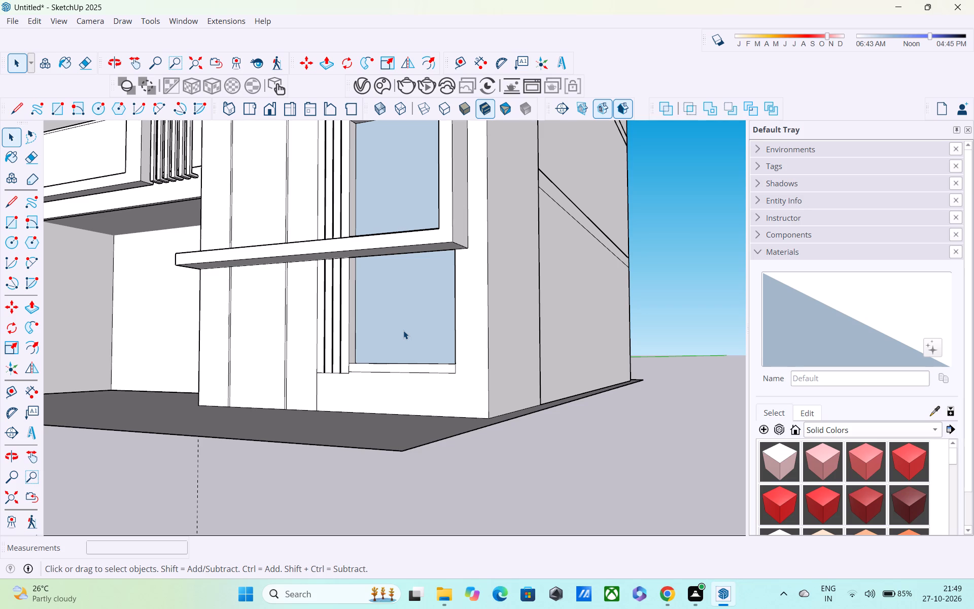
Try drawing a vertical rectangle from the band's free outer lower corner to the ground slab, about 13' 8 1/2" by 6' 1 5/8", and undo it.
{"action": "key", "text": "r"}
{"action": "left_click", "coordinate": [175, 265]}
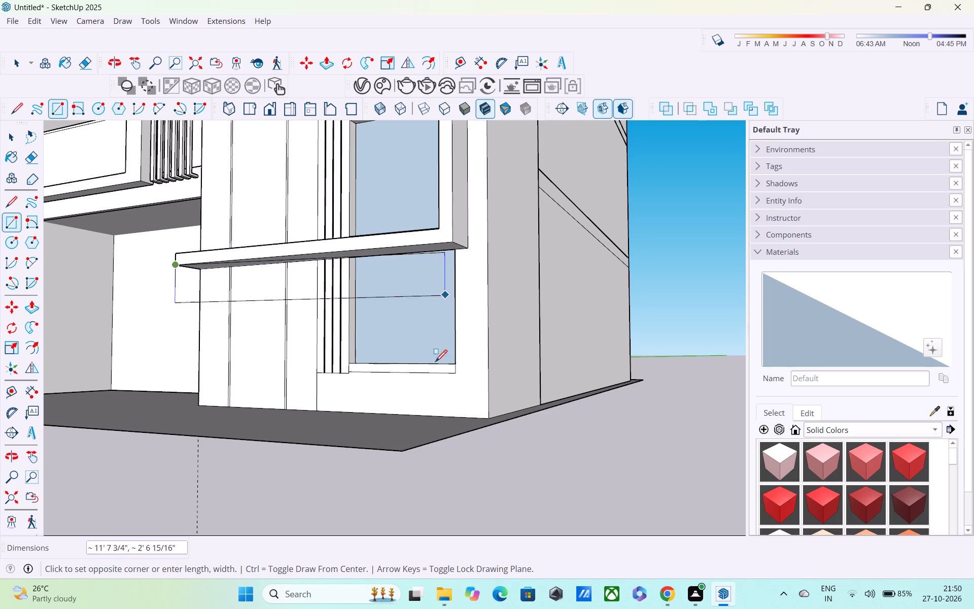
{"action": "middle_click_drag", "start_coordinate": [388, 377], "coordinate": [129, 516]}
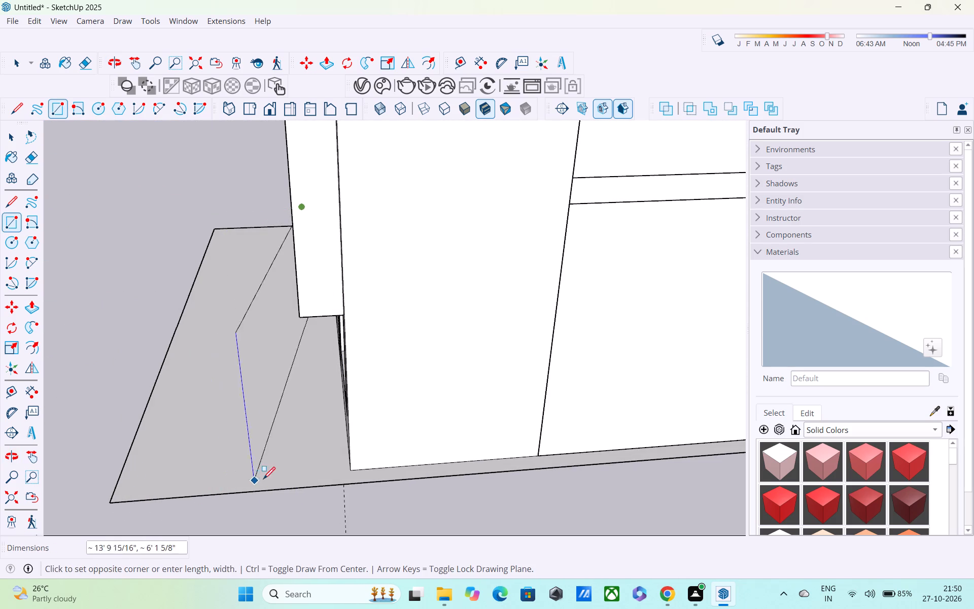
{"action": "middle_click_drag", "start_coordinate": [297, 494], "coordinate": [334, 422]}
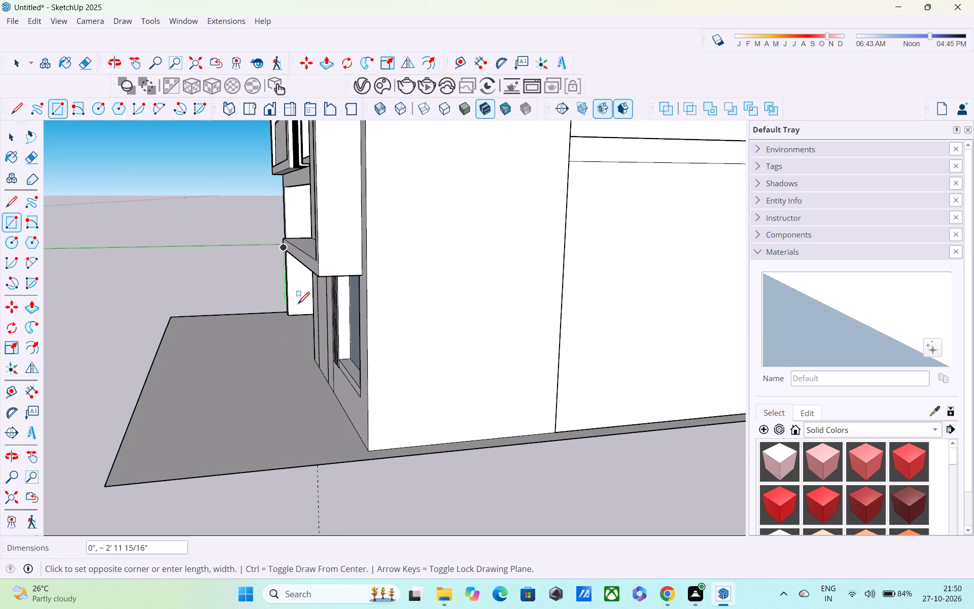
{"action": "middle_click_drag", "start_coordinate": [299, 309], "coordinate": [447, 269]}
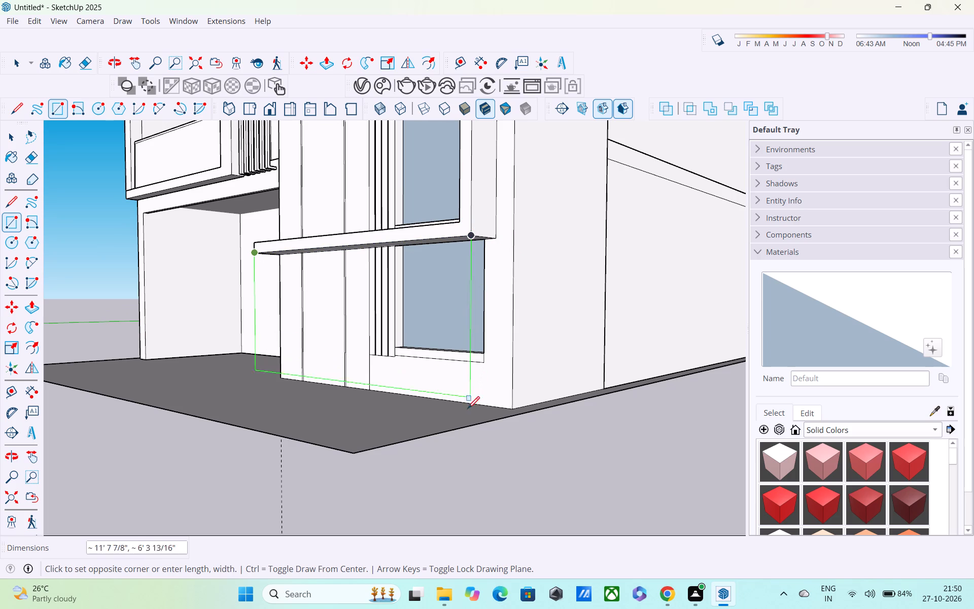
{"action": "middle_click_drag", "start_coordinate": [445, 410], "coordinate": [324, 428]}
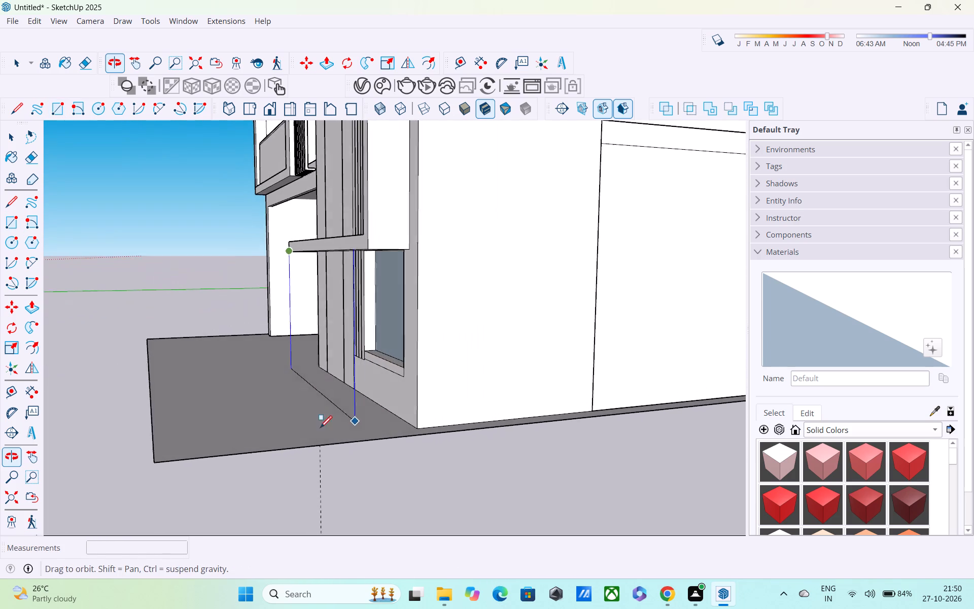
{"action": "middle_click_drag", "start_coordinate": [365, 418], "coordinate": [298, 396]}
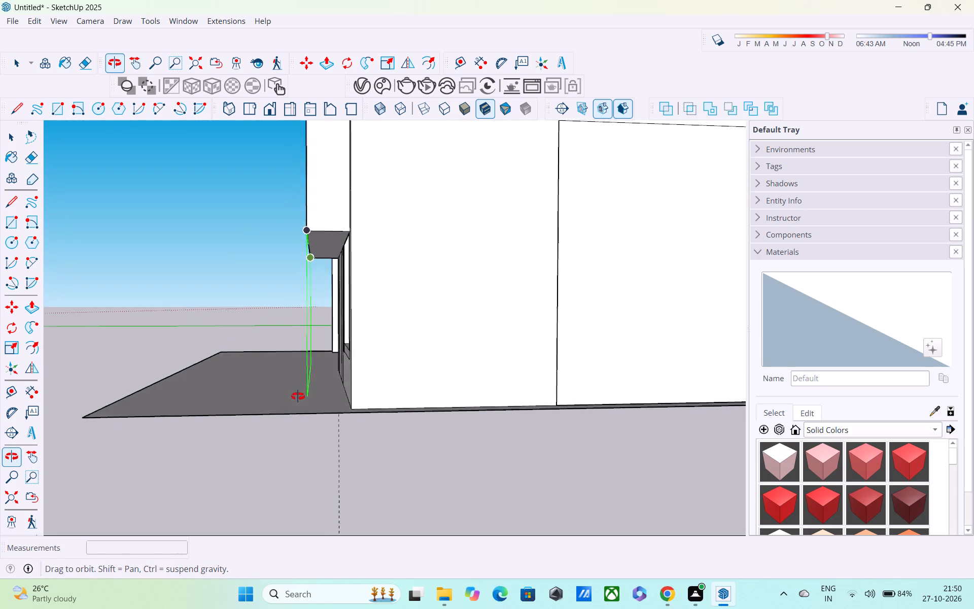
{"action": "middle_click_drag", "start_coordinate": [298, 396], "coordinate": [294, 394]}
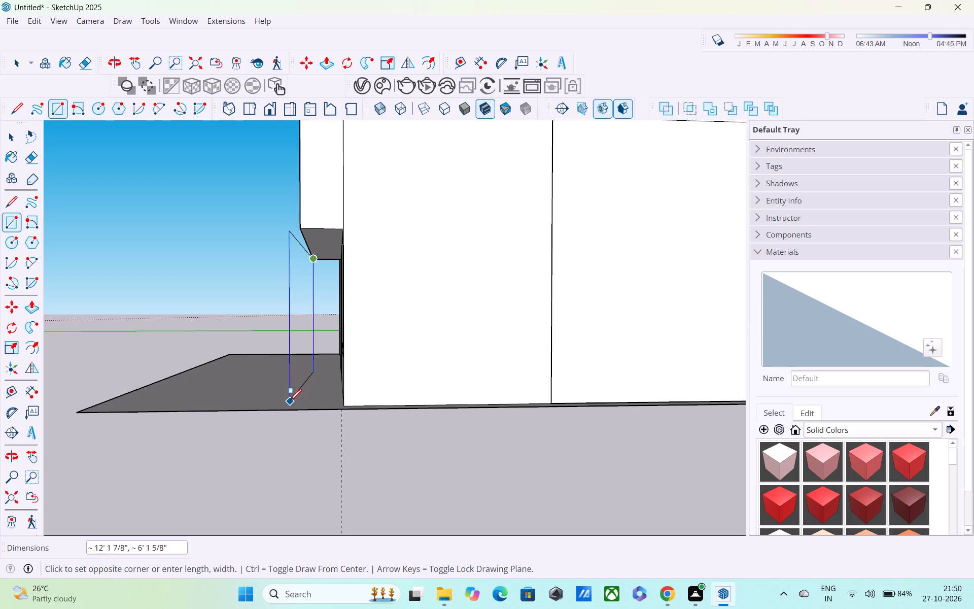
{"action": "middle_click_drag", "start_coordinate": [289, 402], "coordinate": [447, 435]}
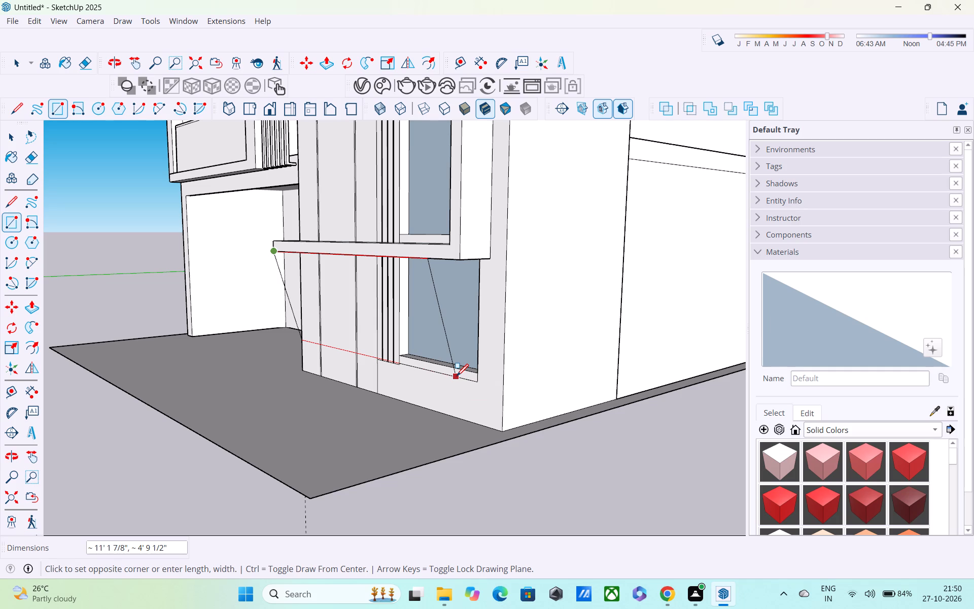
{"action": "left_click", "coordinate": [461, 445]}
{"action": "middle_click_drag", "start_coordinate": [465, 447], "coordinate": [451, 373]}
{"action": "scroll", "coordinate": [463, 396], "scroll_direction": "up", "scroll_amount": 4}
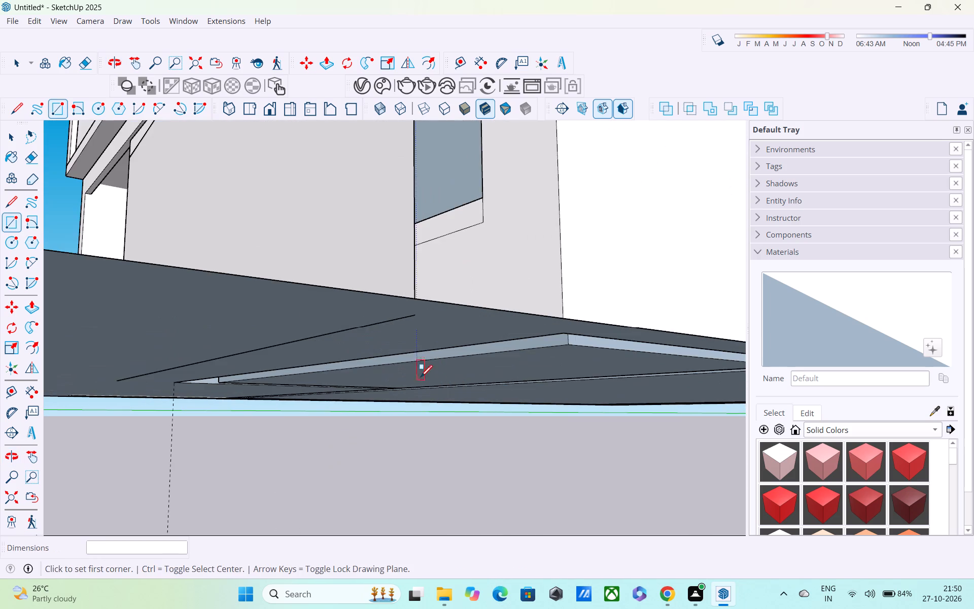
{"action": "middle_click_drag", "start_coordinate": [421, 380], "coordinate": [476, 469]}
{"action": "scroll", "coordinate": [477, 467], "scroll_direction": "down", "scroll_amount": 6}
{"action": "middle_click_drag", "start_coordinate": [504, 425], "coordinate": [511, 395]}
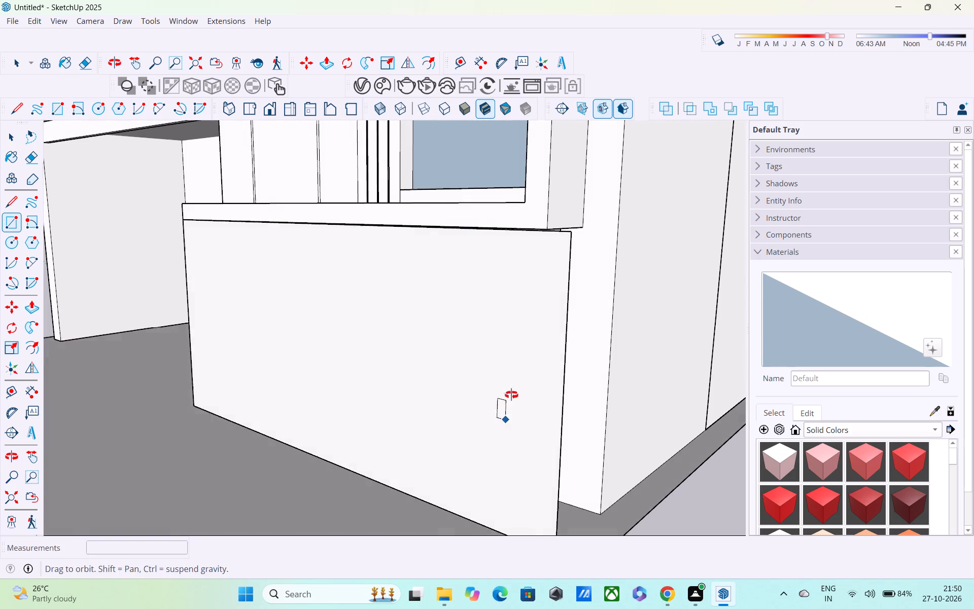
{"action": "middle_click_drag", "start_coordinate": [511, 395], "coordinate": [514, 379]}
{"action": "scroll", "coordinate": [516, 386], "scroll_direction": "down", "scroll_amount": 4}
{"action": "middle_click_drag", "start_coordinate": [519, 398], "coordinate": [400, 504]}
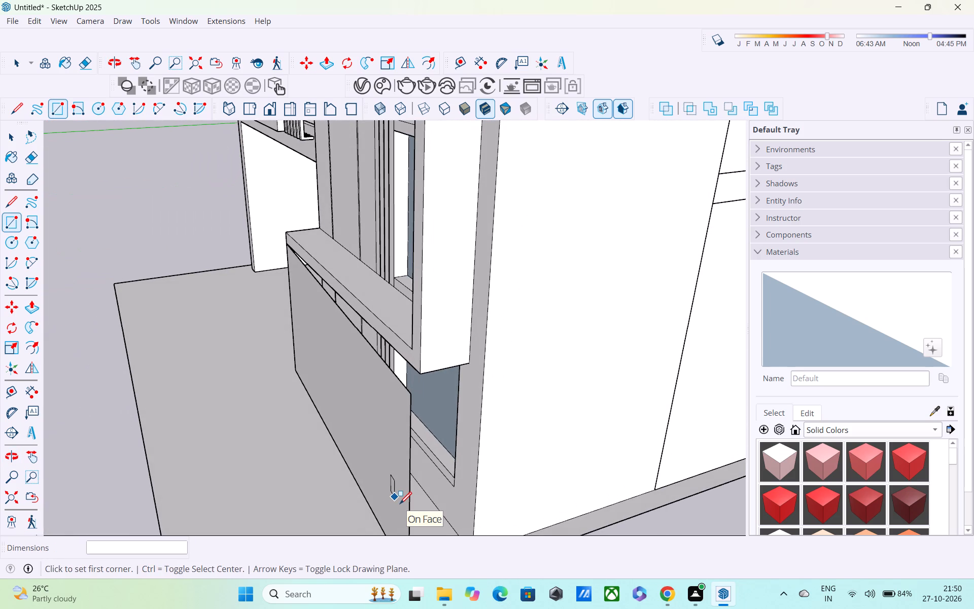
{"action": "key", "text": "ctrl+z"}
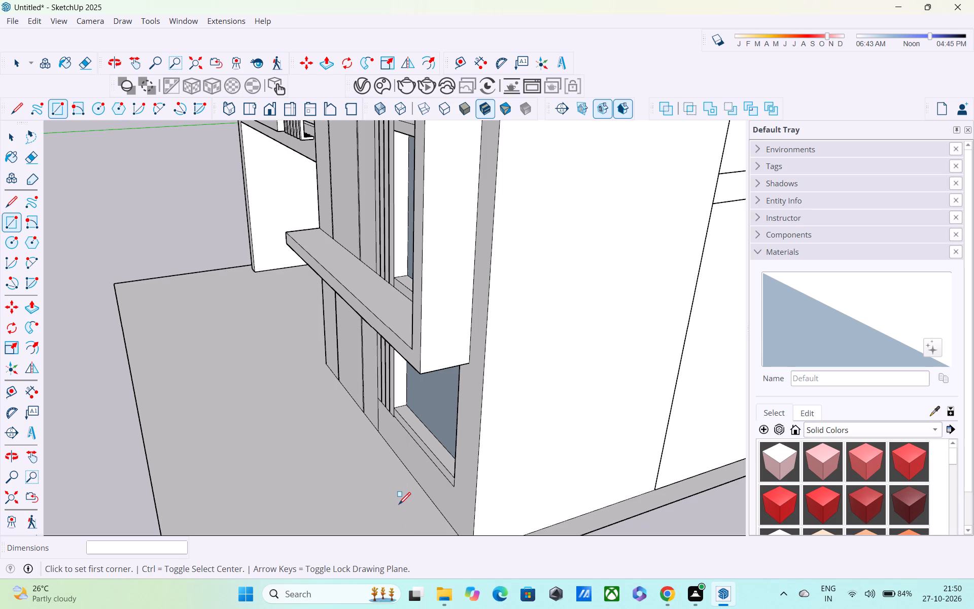
Draw a vertical rectangle about 12' 9 5/16" long under the band's outer edge, from the frame's lower corner to the ground slab below the band's free end.
{"action": "middle_click_drag", "start_coordinate": [398, 509], "coordinate": [434, 429]}
{"action": "scroll", "coordinate": [435, 436], "scroll_direction": "down", "scroll_amount": 2}
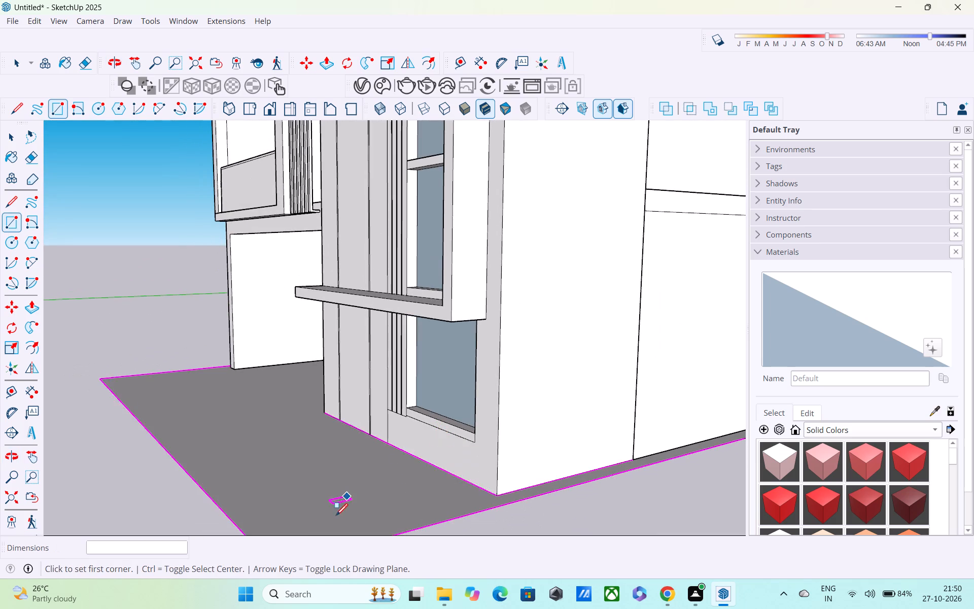
{"action": "middle_click_drag", "start_coordinate": [333, 523], "coordinate": [274, 535], "text": "shift"}
{"action": "middle_click_drag", "start_coordinate": [364, 477], "coordinate": [480, 427]}
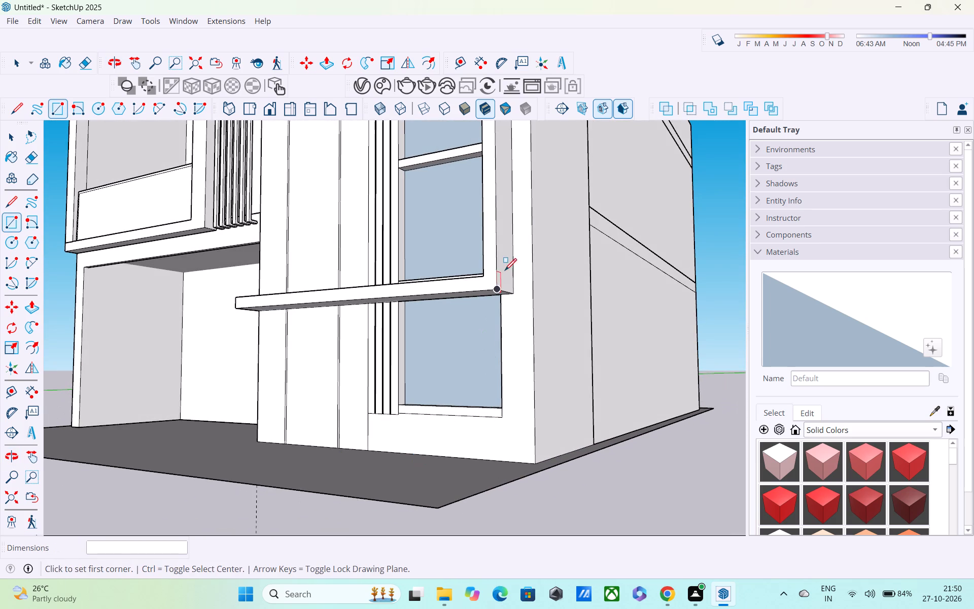
{"action": "left_click", "coordinate": [492, 292]}
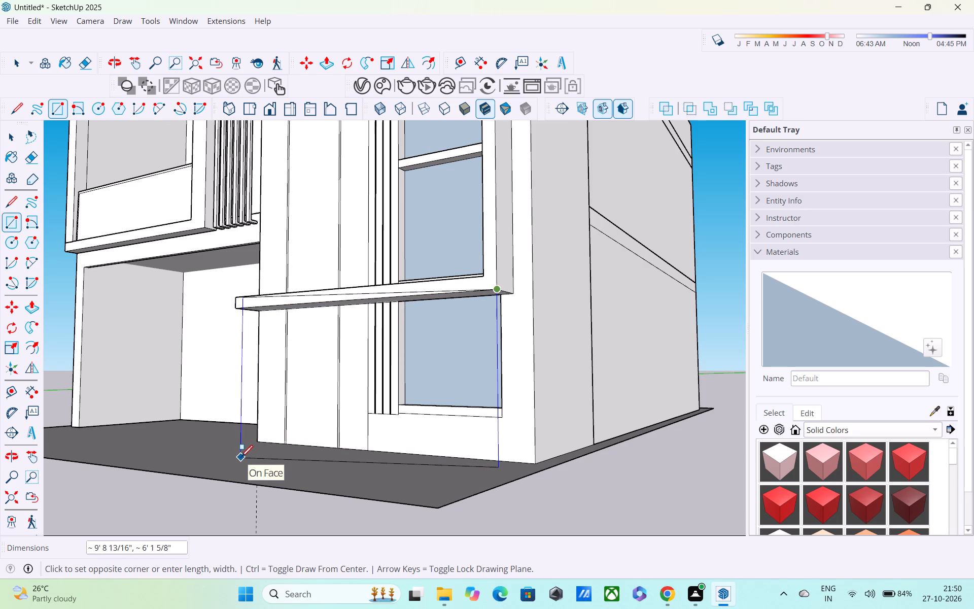
{"action": "middle_click_drag", "start_coordinate": [236, 461], "coordinate": [776, 518]}
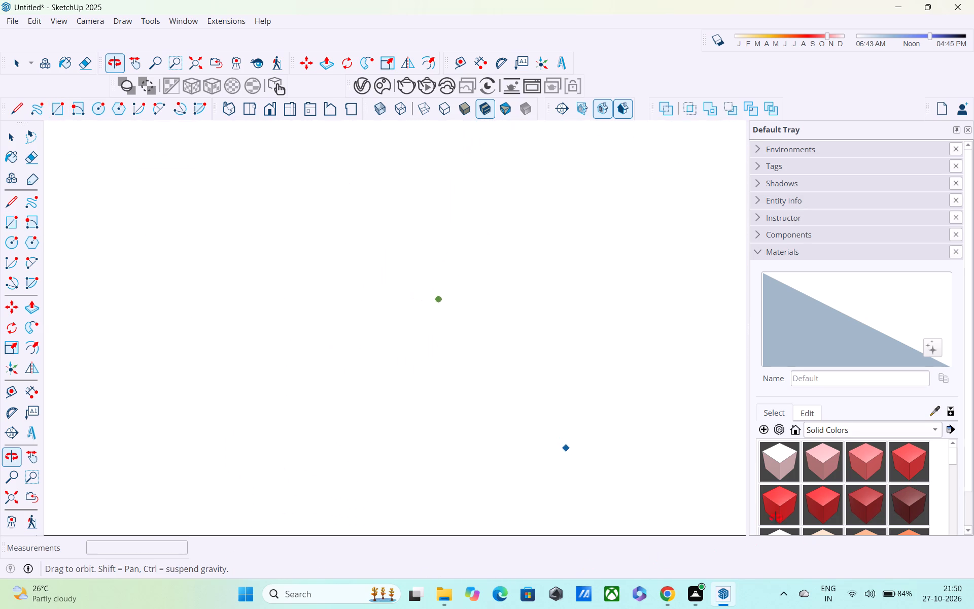
{"action": "middle_click_drag", "start_coordinate": [776, 518], "coordinate": [673, 525]}
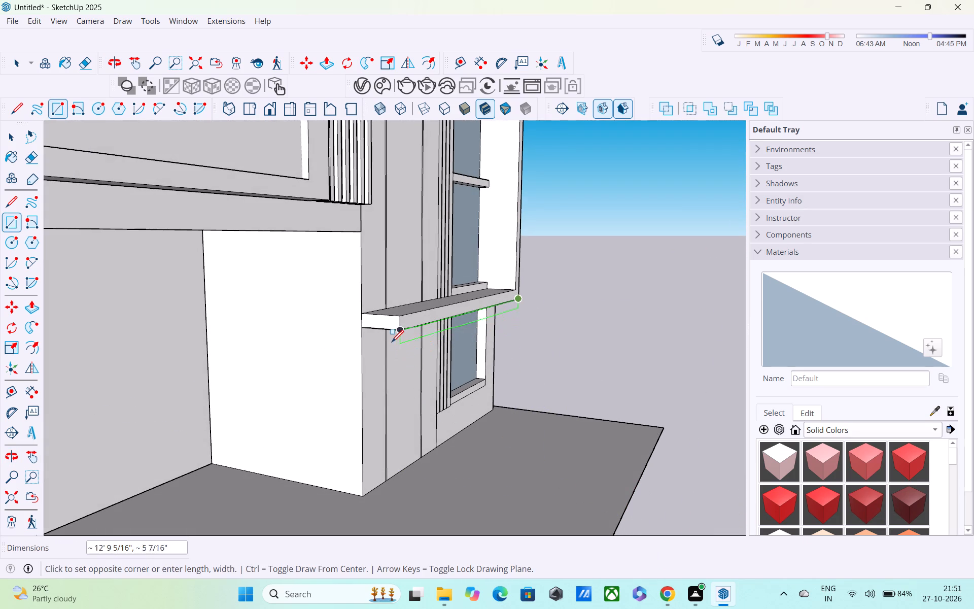
{"action": "left_click", "coordinate": [396, 500]}
Push/pull the rectangular panel below the band outward by 2".
{"action": "middle_click_drag", "start_coordinate": [415, 516], "coordinate": [397, 508]}
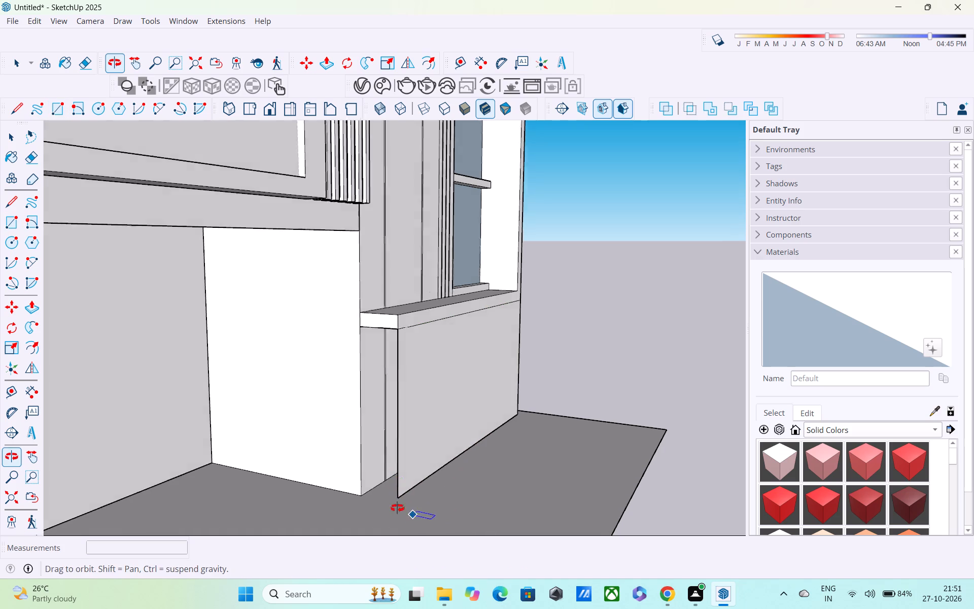
{"action": "middle_click_drag", "start_coordinate": [397, 508], "coordinate": [155, 511]}
{"action": "scroll", "coordinate": [151, 509], "scroll_direction": "up", "scroll_amount": 1}
{"action": "scroll", "coordinate": [150, 508], "scroll_direction": "down", "scroll_amount": 6}
{"action": "middle_click_drag", "start_coordinate": [174, 508], "coordinate": [0, 507]}
{"action": "scroll", "coordinate": [7, 511], "scroll_direction": "up", "scroll_amount": 1}
{"action": "middle_click_drag", "start_coordinate": [303, 533], "coordinate": [284, 468]}
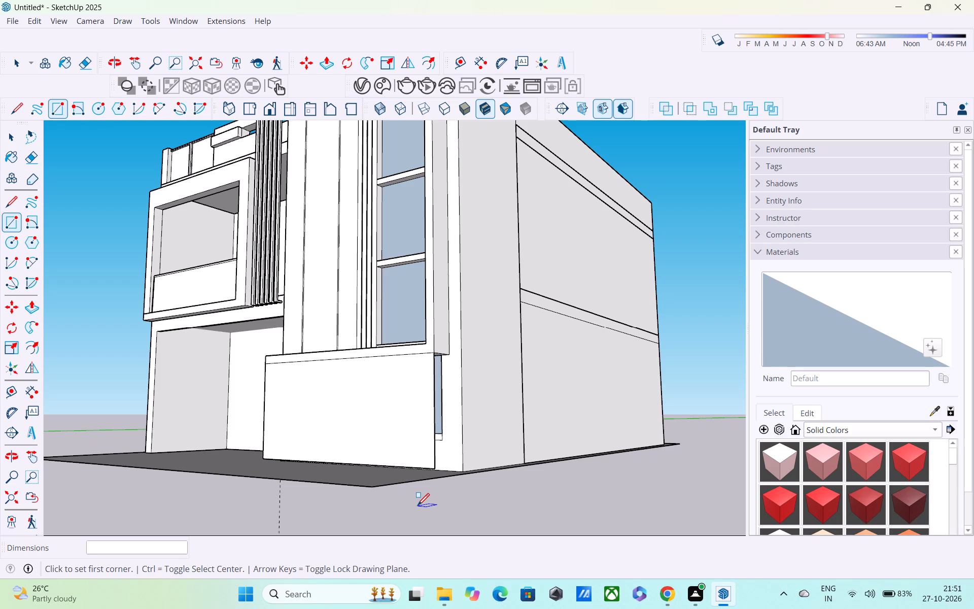
{"action": "middle_click_drag", "start_coordinate": [418, 506], "coordinate": [311, 579], "text": "shift"}
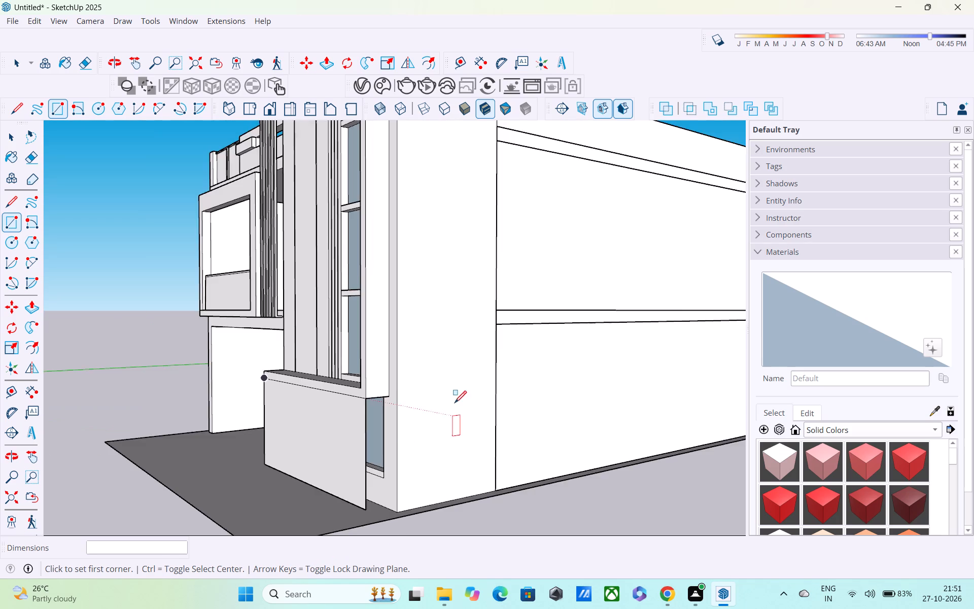
{"action": "middle_click_drag", "start_coordinate": [455, 404], "coordinate": [310, 407]}
{"action": "scroll", "coordinate": [297, 446], "scroll_direction": "up", "scroll_amount": 4}
{"action": "middle_click_drag", "start_coordinate": [286, 462], "coordinate": [461, 417]}
{"action": "key", "text": "space"}
{"action": "key", "text": "p"}
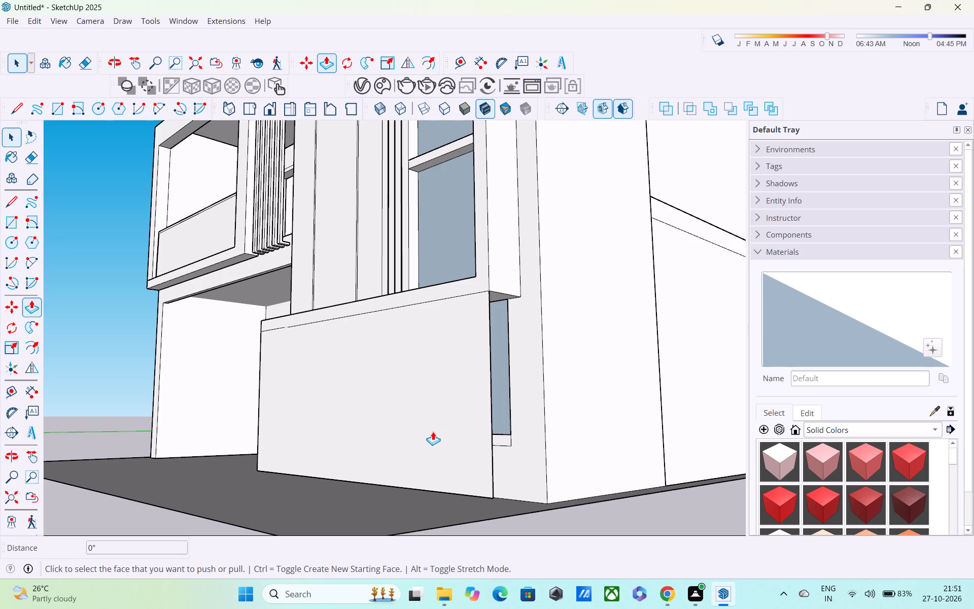
{"action": "left_click", "coordinate": [431, 431]}
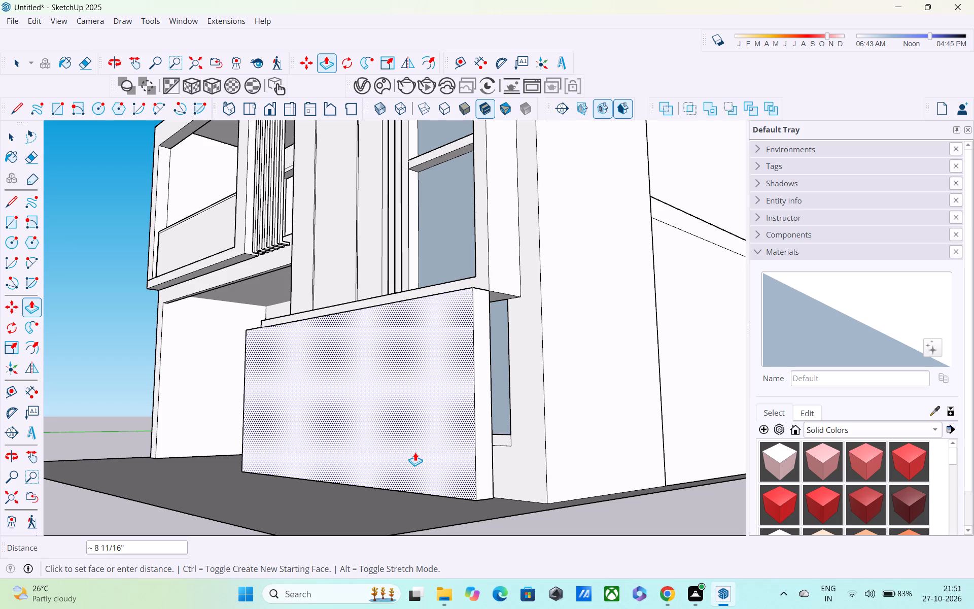
{"action": "type", "text": "2\""}
{"action": "key", "text": "Return"}
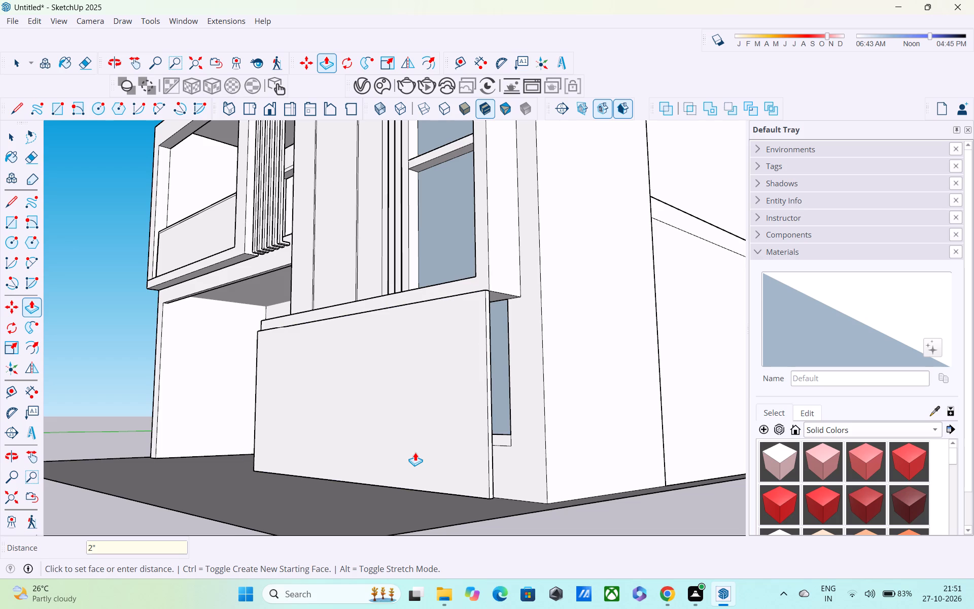
{"action": "middle_click_drag", "start_coordinate": [415, 452], "coordinate": [561, 608]}
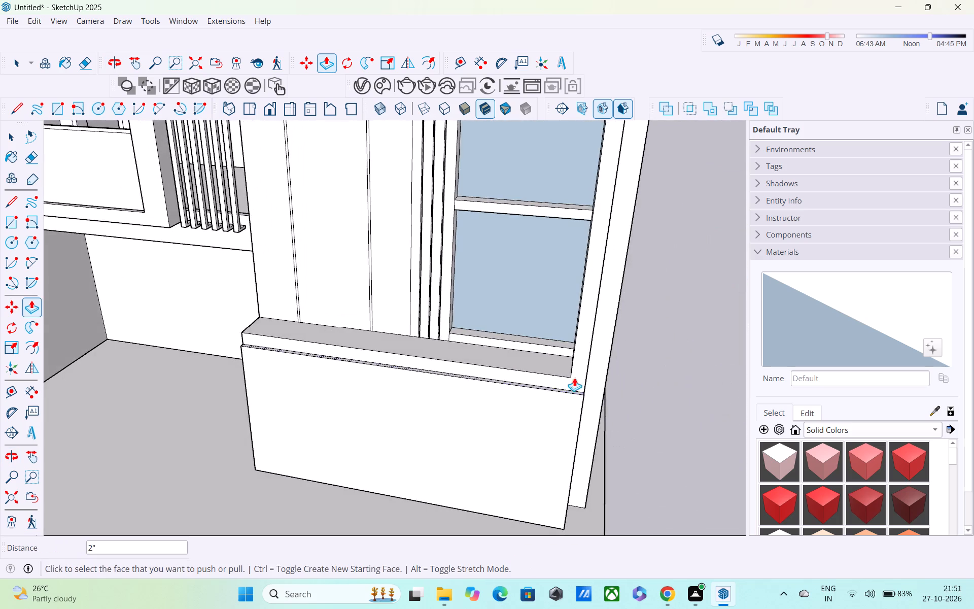
{"action": "scroll", "coordinate": [575, 374], "scroll_direction": "up", "scroll_amount": 4}
{"action": "middle_click_drag", "start_coordinate": [561, 412], "coordinate": [464, 380]}
{"action": "scroll", "coordinate": [453, 454], "scroll_direction": "up", "scroll_amount": 3}
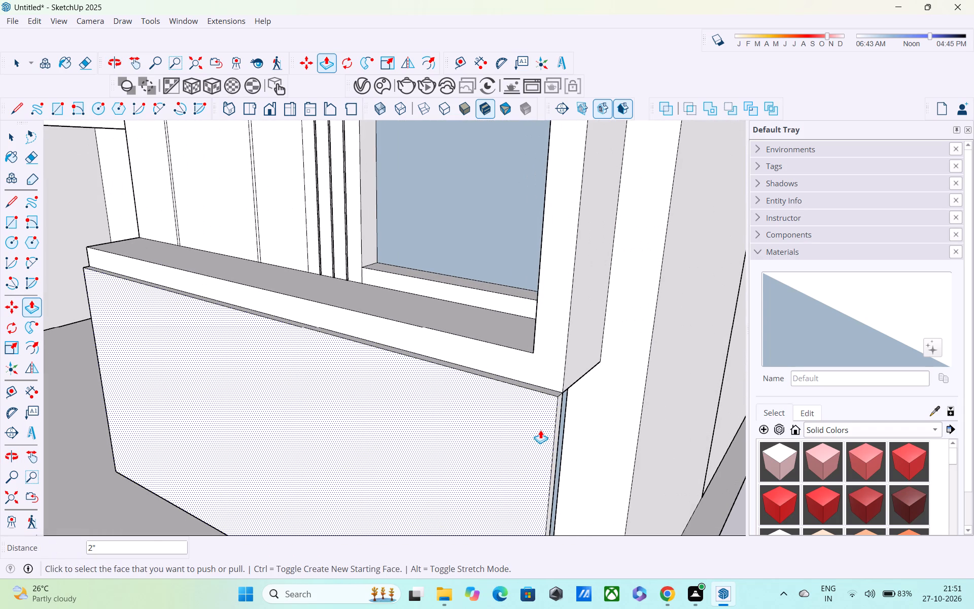
Examine the thickened panel below the band, the adjoining tower corner and the whole building front from several angles.
{"action": "middle_click_drag", "start_coordinate": [524, 410], "coordinate": [492, 283], "text": "shift"}
{"action": "scroll", "coordinate": [494, 287], "scroll_direction": "down", "scroll_amount": 4}
{"action": "middle_click_drag", "start_coordinate": [500, 304], "coordinate": [493, 304]}
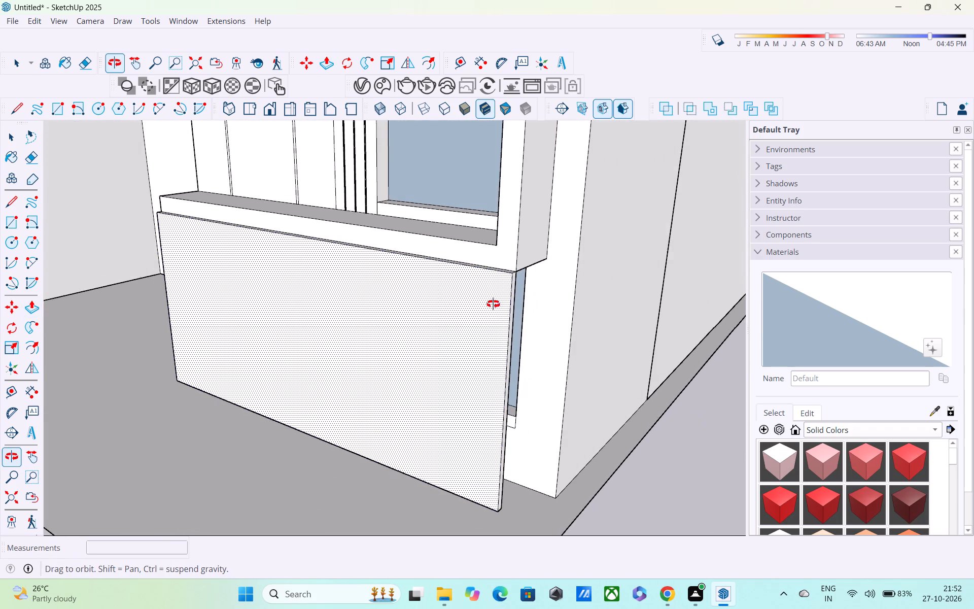
{"action": "middle_click_drag", "start_coordinate": [493, 304], "coordinate": [447, 292]}
{"action": "key", "text": "space"}
{"action": "left_click", "coordinate": [459, 373]}
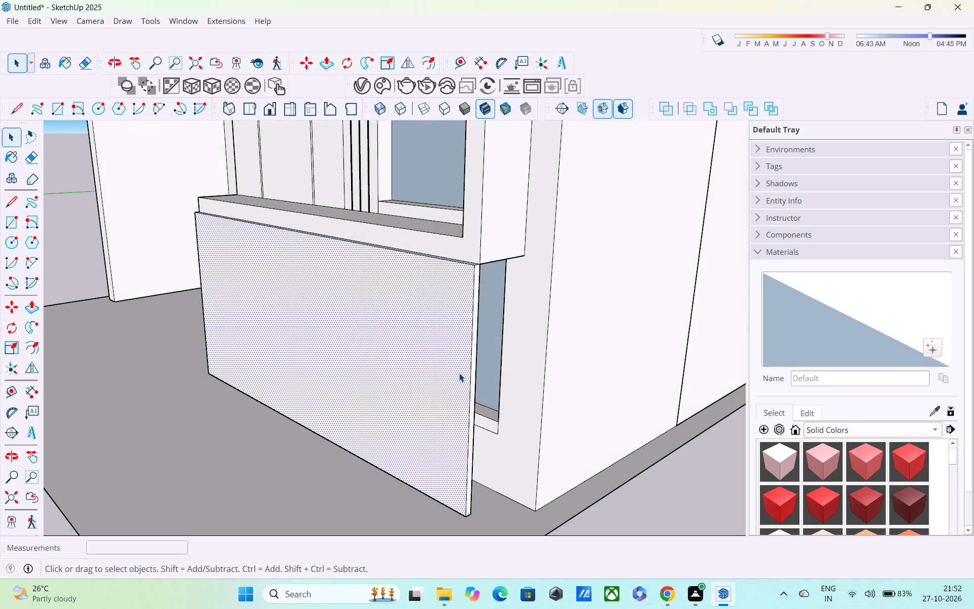
{"action": "scroll", "coordinate": [459, 373], "scroll_direction": "down", "scroll_amount": 3}
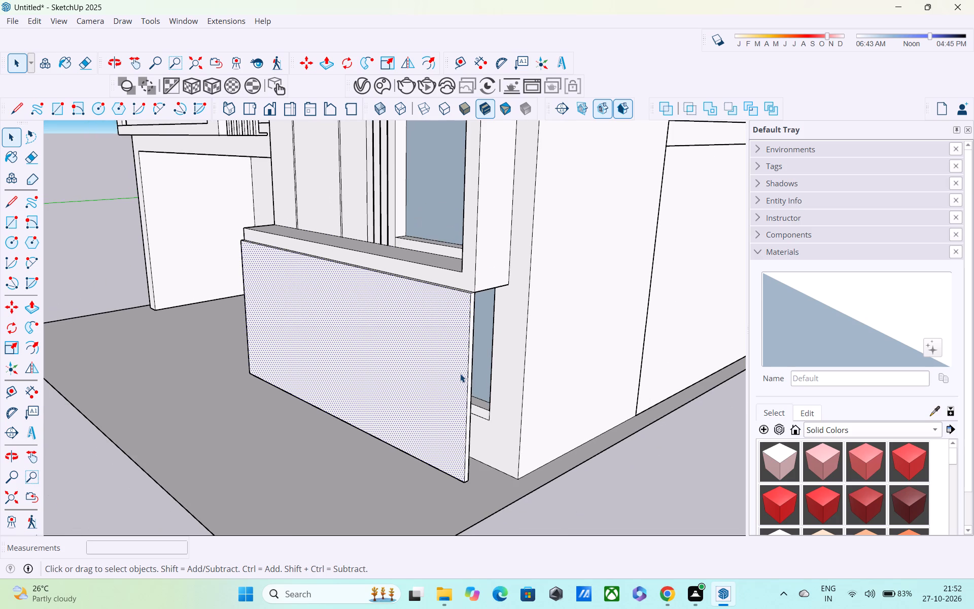
{"action": "middle_click_drag", "start_coordinate": [462, 371], "coordinate": [516, 397], "text": "shift"}
{"action": "middle_click_drag", "start_coordinate": [517, 398], "coordinate": [477, 398]}
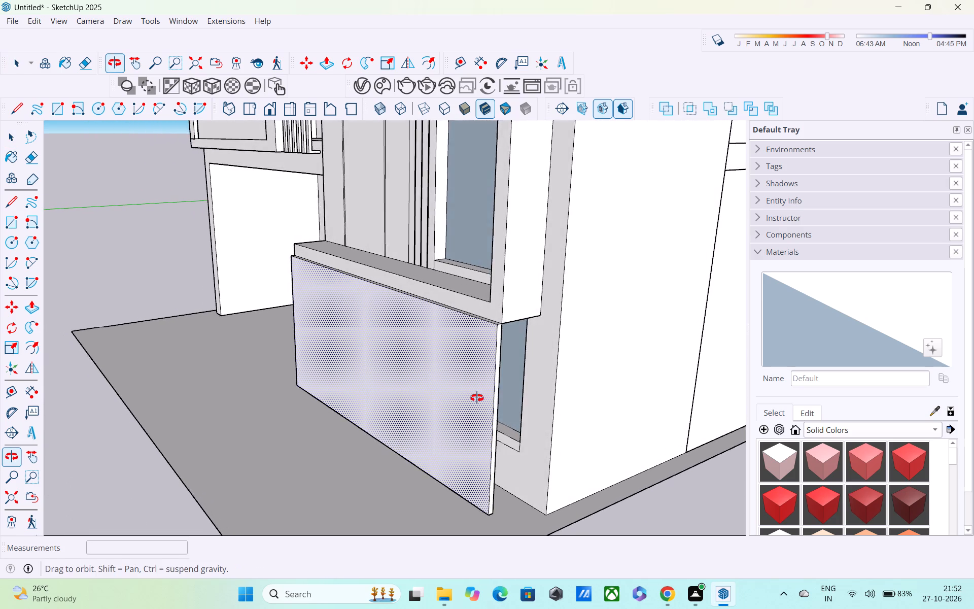
{"action": "middle_click_drag", "start_coordinate": [477, 398], "coordinate": [476, 398]}
{"action": "scroll", "coordinate": [475, 395], "scroll_direction": "down", "scroll_amount": 4}
{"action": "middle_click_drag", "start_coordinate": [474, 395], "coordinate": [437, 440]}
{"action": "scroll", "coordinate": [427, 442], "scroll_direction": "down", "scroll_amount": 1}
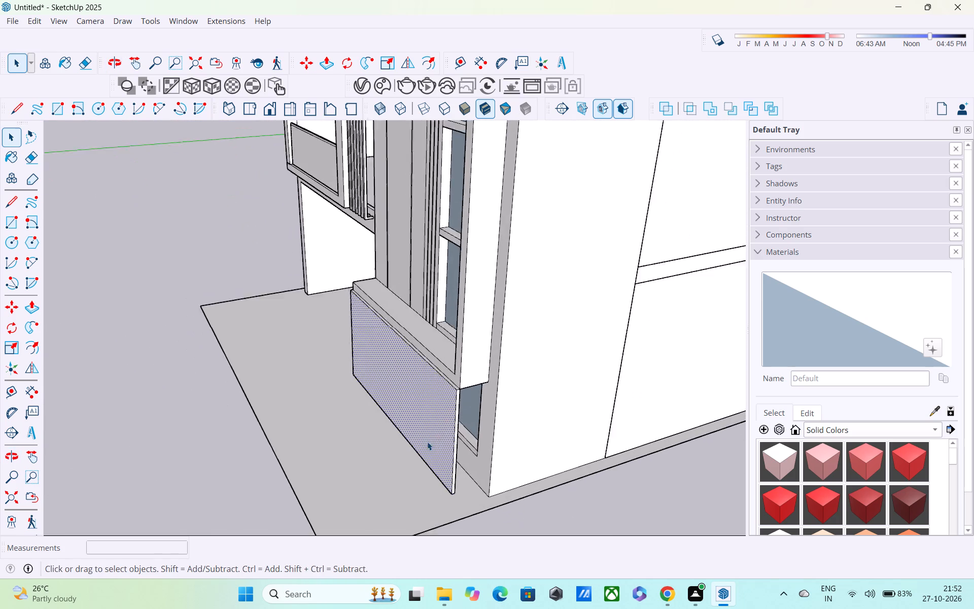
{"action": "scroll", "coordinate": [427, 442], "scroll_direction": "down", "scroll_amount": 3}
{"action": "middle_click_drag", "start_coordinate": [427, 441], "coordinate": [680, 455]}
{"action": "scroll", "coordinate": [648, 429], "scroll_direction": "down", "scroll_amount": 3}
{"action": "middle_click_drag", "start_coordinate": [638, 425], "coordinate": [631, 464]}
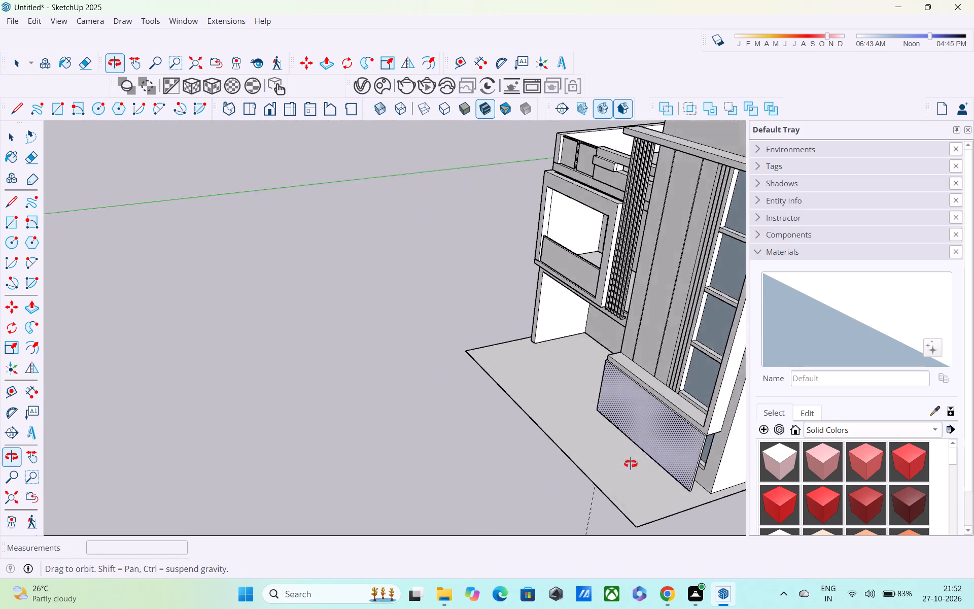
{"action": "middle_click_drag", "start_coordinate": [631, 464], "coordinate": [862, 430]}
{"action": "middle_click_drag", "start_coordinate": [585, 339], "coordinate": [718, 458], "text": "shift"}
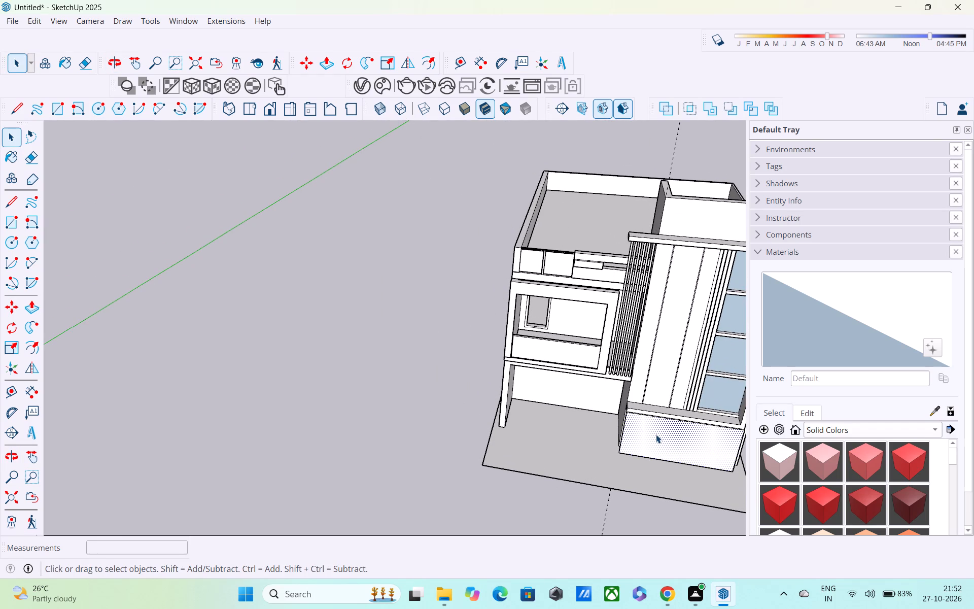
Examine the ground-floor opening and the beam end beside the tower from the front and from below.
{"action": "middle_click_drag", "start_coordinate": [614, 427], "coordinate": [603, 303]}
{"action": "scroll", "coordinate": [583, 401], "scroll_direction": "up", "scroll_amount": 4}
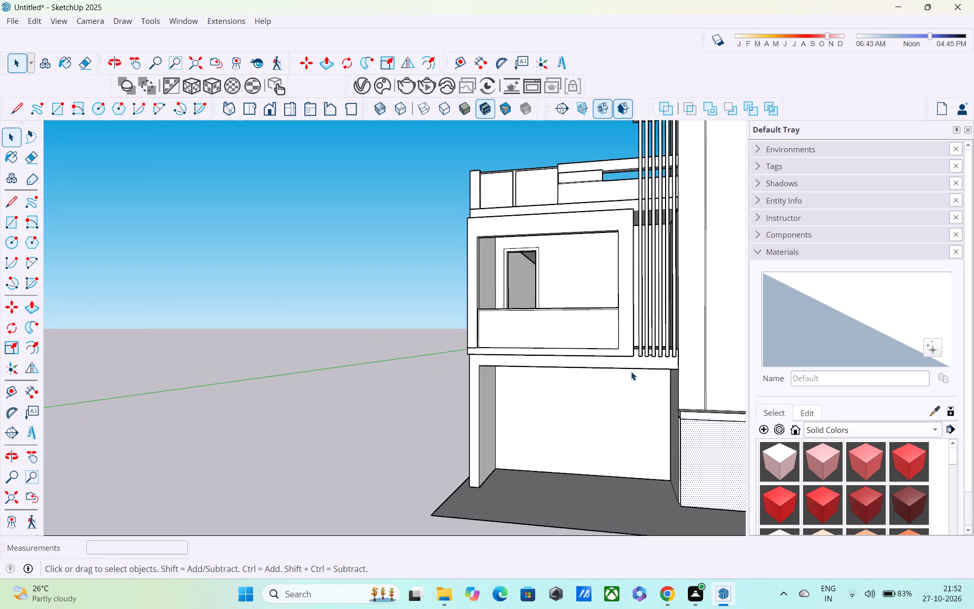
{"action": "scroll", "coordinate": [631, 371], "scroll_direction": "up", "scroll_amount": 1}
{"action": "middle_click_drag", "start_coordinate": [631, 371], "coordinate": [726, 374]}
{"action": "scroll", "coordinate": [684, 386], "scroll_direction": "up", "scroll_amount": 8}
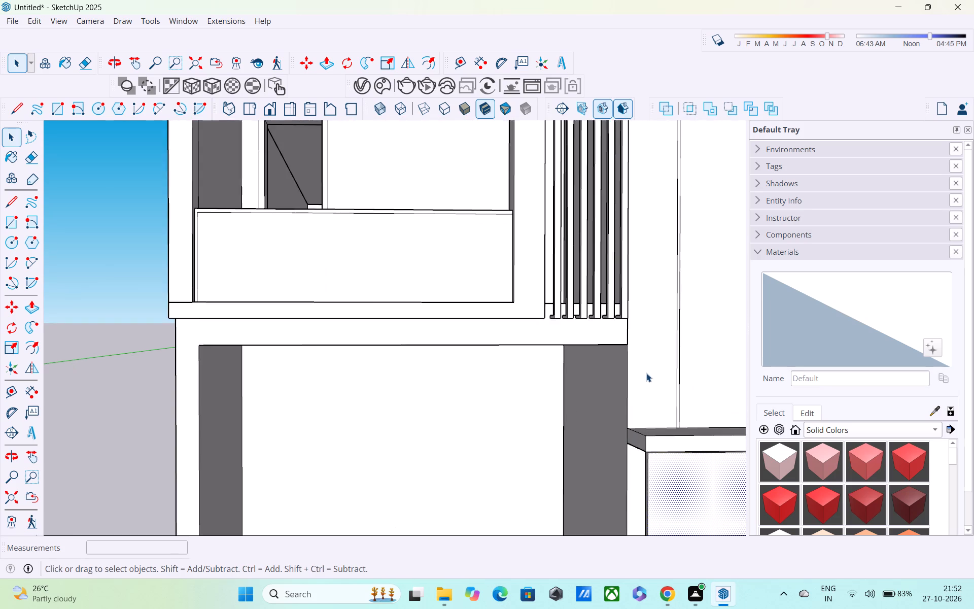
{"action": "middle_click_drag", "start_coordinate": [669, 373], "coordinate": [969, 269]}
{"action": "scroll", "coordinate": [429, 495], "scroll_direction": "up", "scroll_amount": 3}
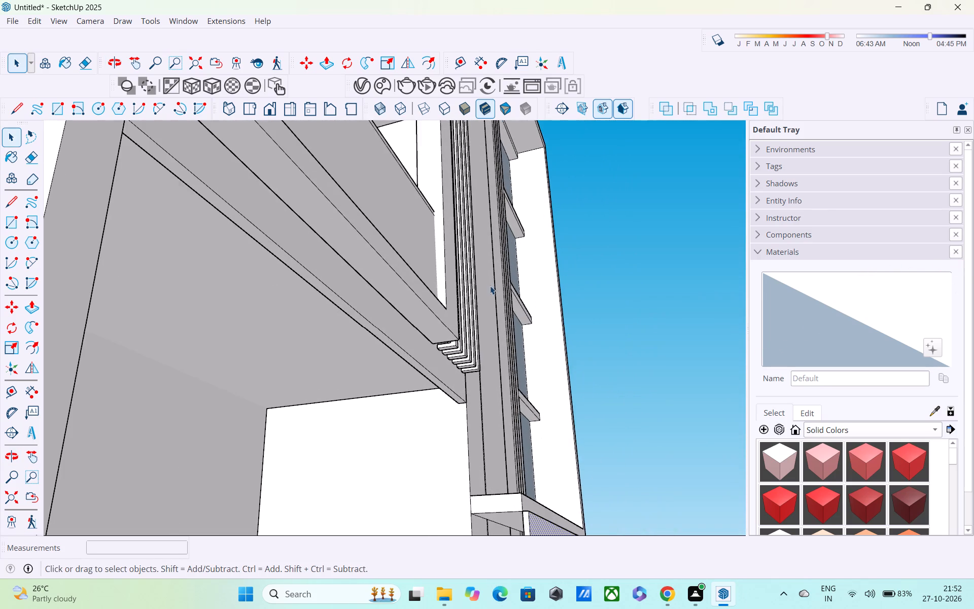
{"action": "scroll", "coordinate": [496, 347], "scroll_direction": "up", "scroll_amount": 2}
{"action": "middle_click_drag", "start_coordinate": [500, 401], "coordinate": [471, 276], "text": "shift"}
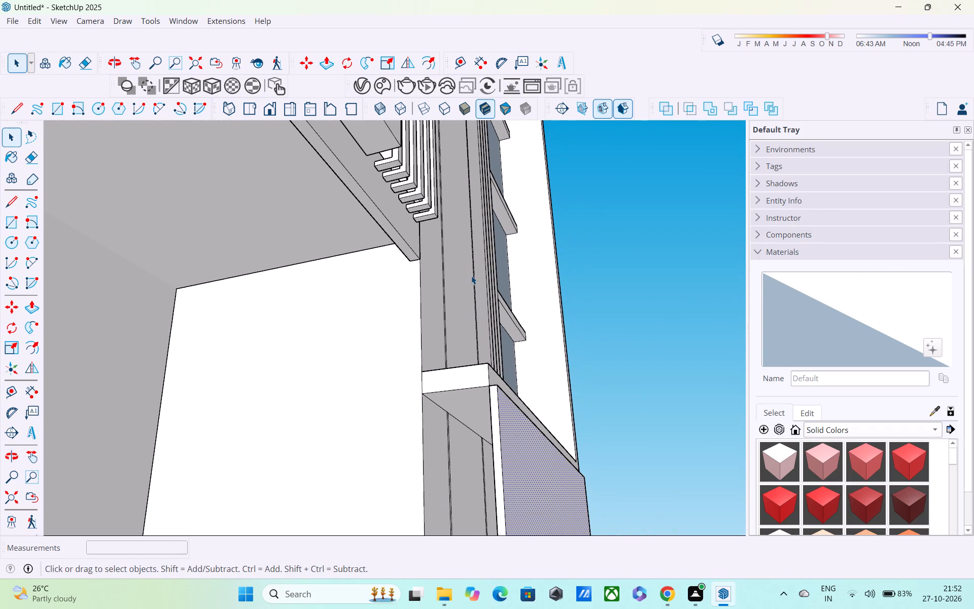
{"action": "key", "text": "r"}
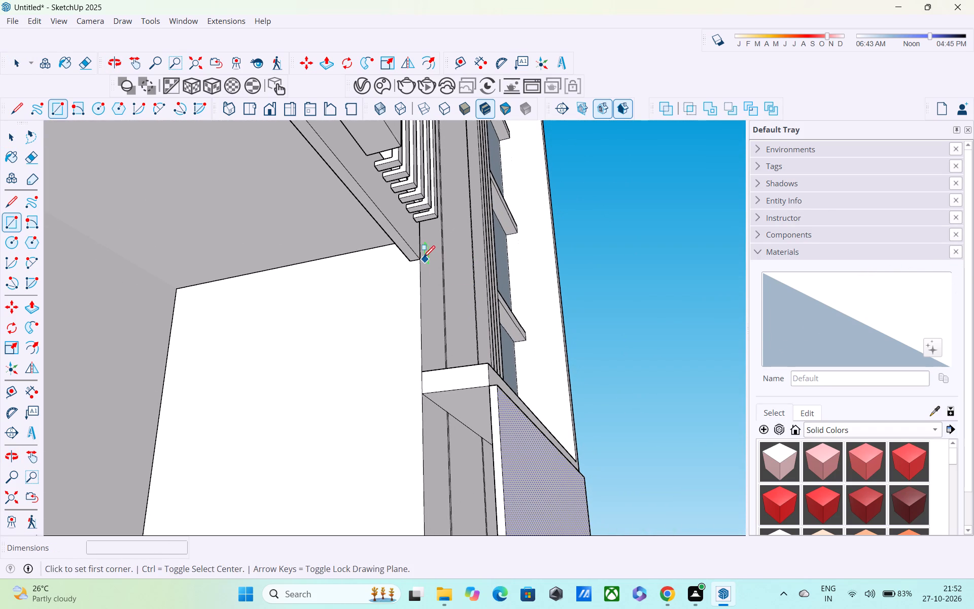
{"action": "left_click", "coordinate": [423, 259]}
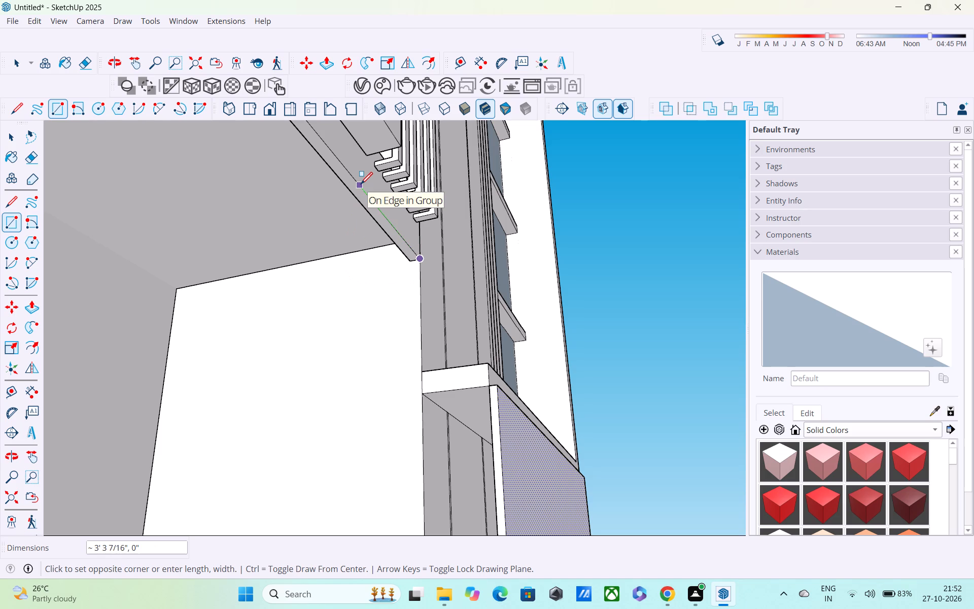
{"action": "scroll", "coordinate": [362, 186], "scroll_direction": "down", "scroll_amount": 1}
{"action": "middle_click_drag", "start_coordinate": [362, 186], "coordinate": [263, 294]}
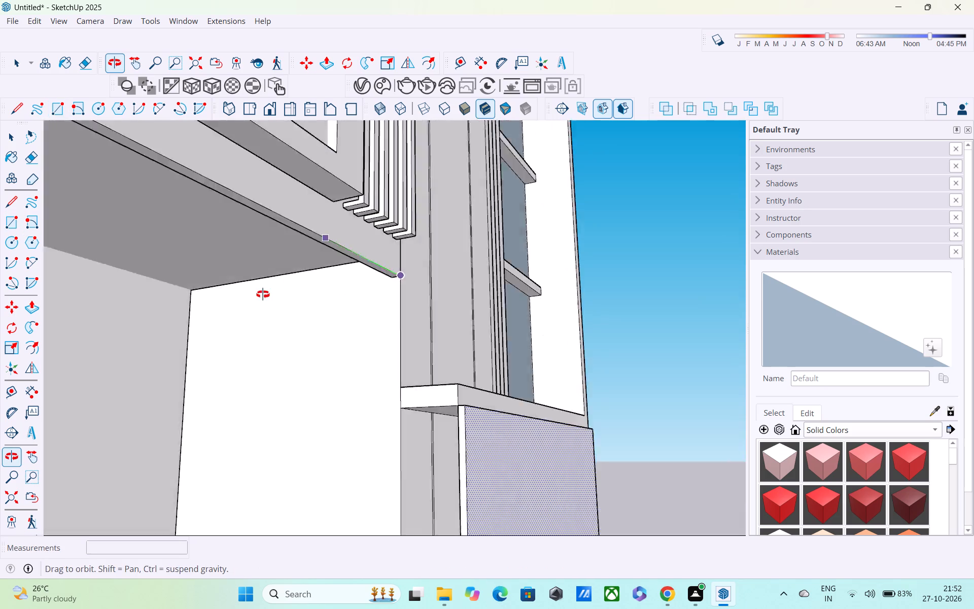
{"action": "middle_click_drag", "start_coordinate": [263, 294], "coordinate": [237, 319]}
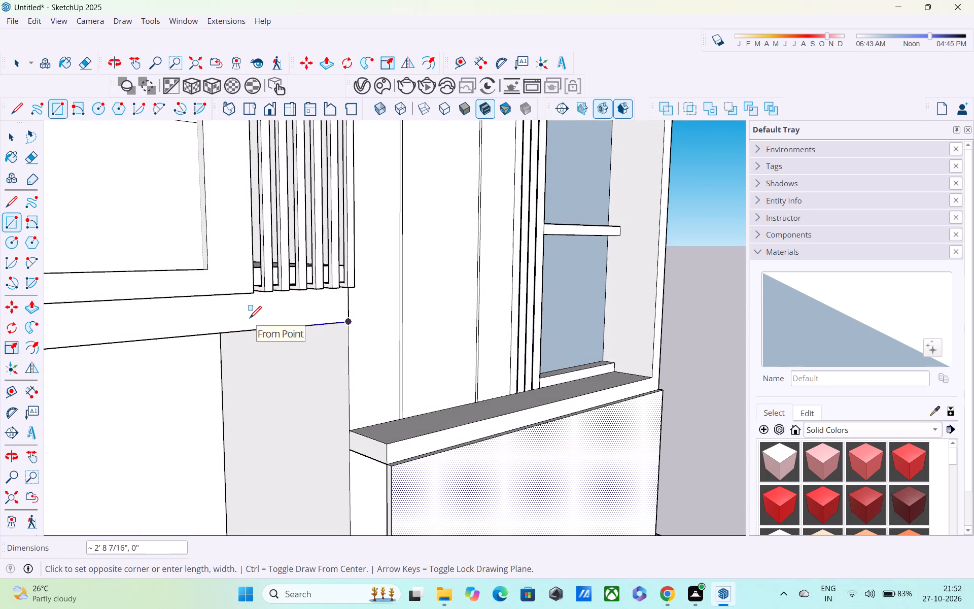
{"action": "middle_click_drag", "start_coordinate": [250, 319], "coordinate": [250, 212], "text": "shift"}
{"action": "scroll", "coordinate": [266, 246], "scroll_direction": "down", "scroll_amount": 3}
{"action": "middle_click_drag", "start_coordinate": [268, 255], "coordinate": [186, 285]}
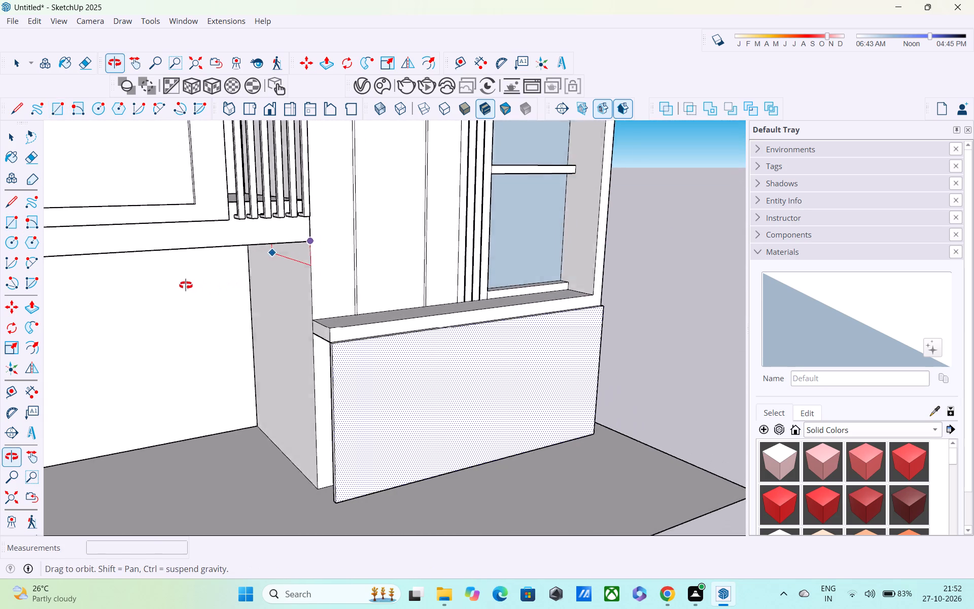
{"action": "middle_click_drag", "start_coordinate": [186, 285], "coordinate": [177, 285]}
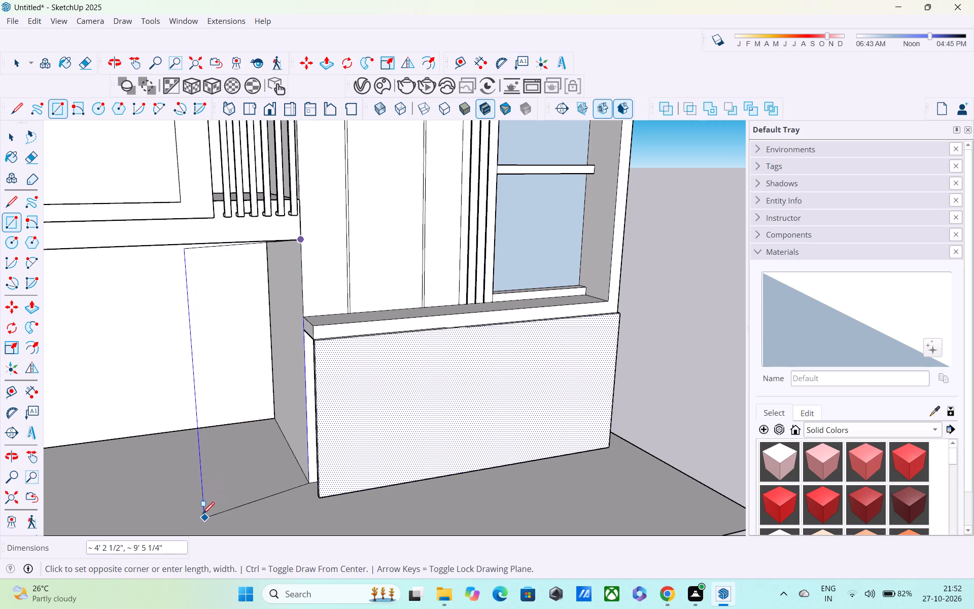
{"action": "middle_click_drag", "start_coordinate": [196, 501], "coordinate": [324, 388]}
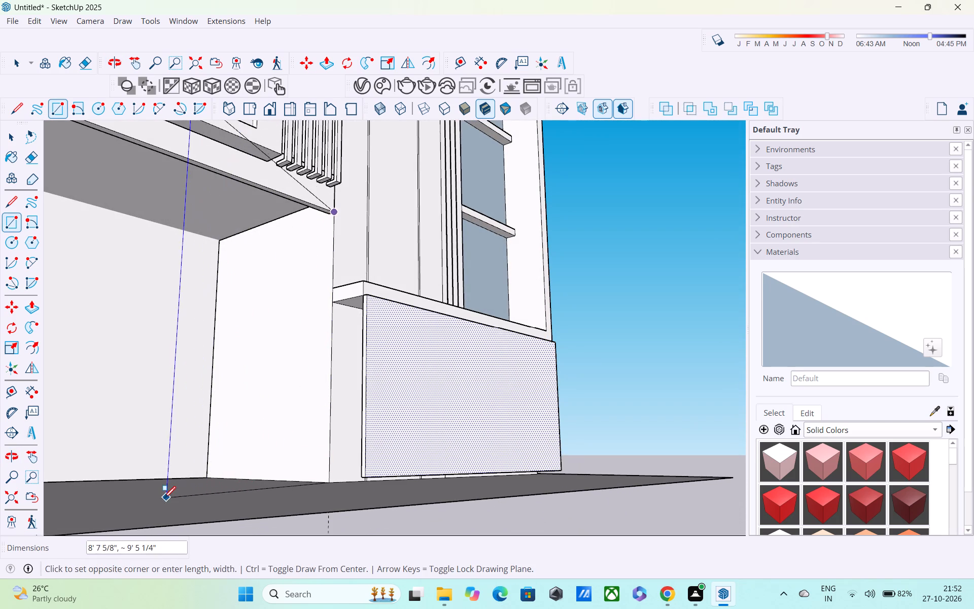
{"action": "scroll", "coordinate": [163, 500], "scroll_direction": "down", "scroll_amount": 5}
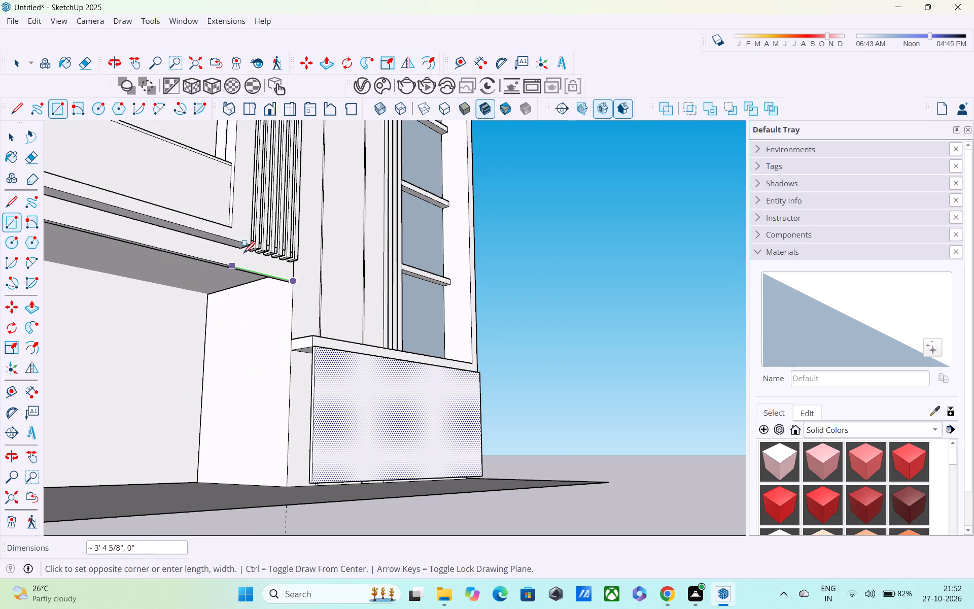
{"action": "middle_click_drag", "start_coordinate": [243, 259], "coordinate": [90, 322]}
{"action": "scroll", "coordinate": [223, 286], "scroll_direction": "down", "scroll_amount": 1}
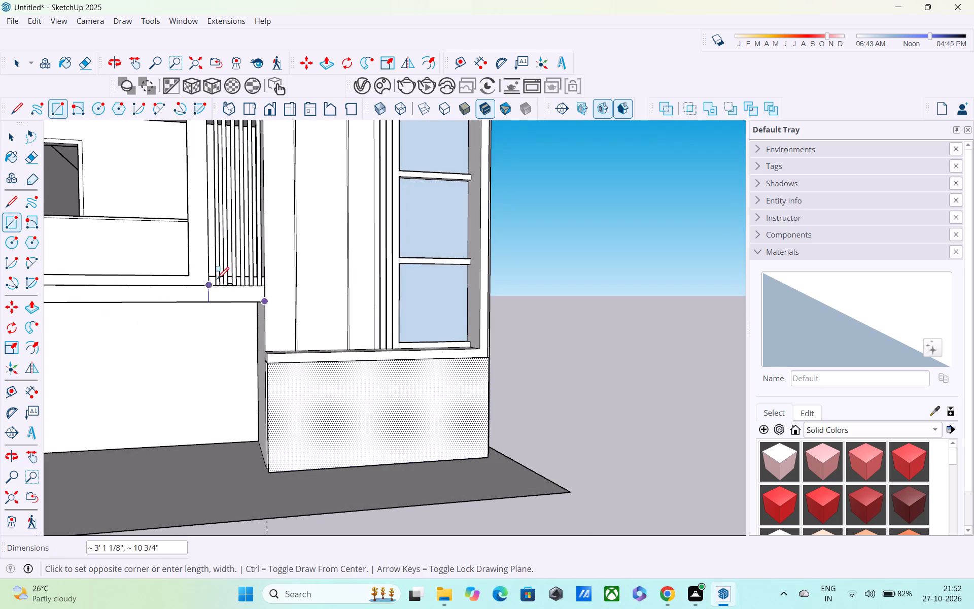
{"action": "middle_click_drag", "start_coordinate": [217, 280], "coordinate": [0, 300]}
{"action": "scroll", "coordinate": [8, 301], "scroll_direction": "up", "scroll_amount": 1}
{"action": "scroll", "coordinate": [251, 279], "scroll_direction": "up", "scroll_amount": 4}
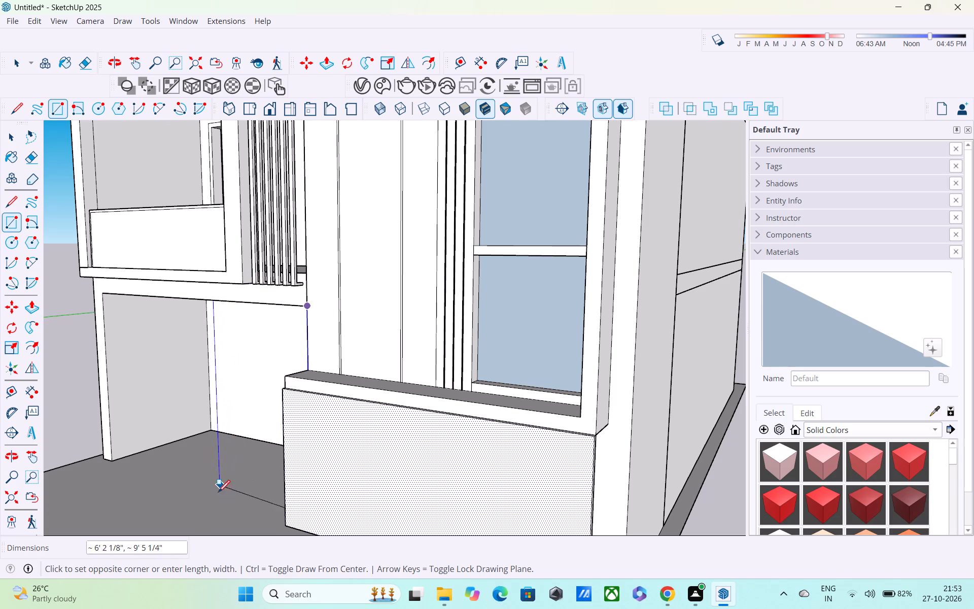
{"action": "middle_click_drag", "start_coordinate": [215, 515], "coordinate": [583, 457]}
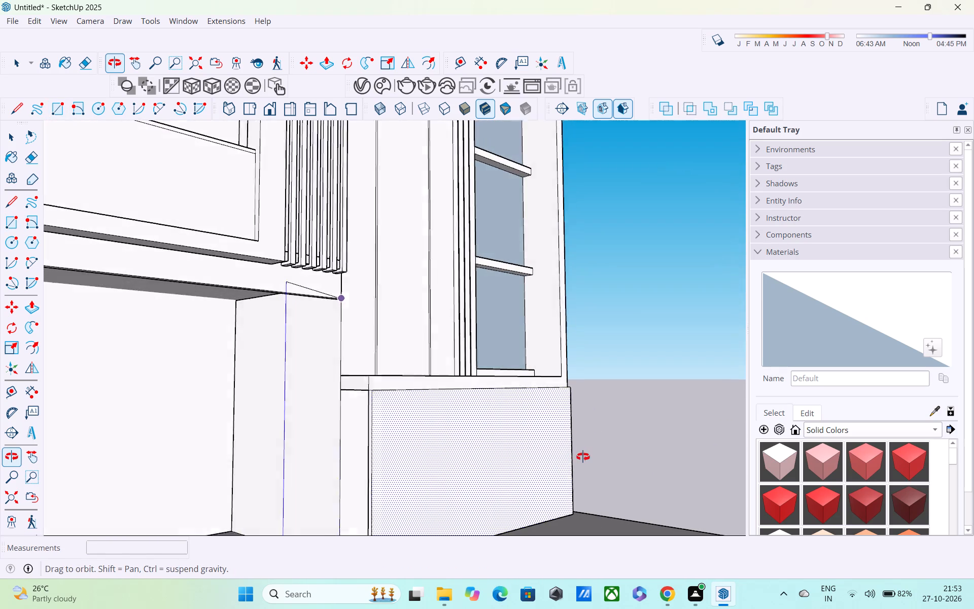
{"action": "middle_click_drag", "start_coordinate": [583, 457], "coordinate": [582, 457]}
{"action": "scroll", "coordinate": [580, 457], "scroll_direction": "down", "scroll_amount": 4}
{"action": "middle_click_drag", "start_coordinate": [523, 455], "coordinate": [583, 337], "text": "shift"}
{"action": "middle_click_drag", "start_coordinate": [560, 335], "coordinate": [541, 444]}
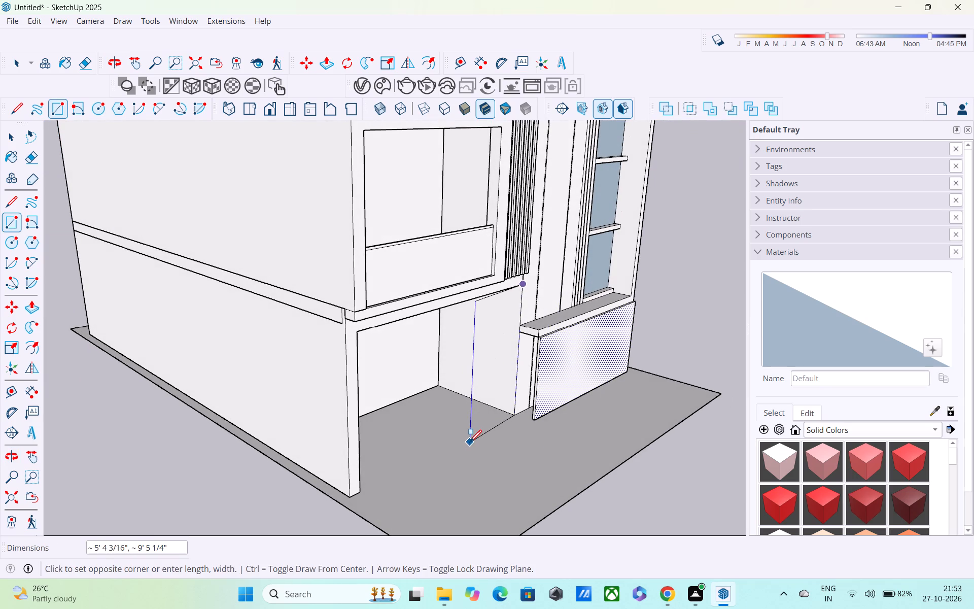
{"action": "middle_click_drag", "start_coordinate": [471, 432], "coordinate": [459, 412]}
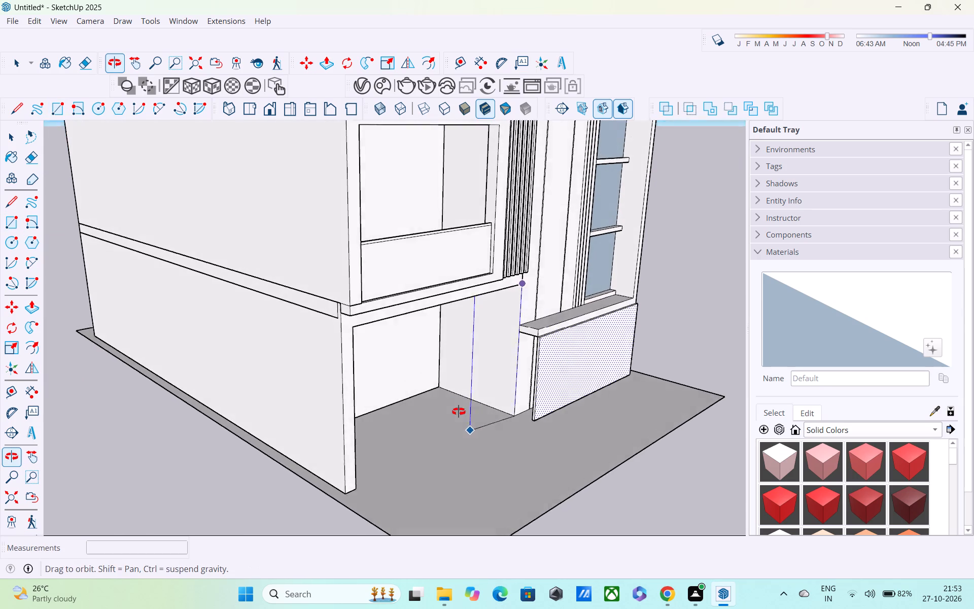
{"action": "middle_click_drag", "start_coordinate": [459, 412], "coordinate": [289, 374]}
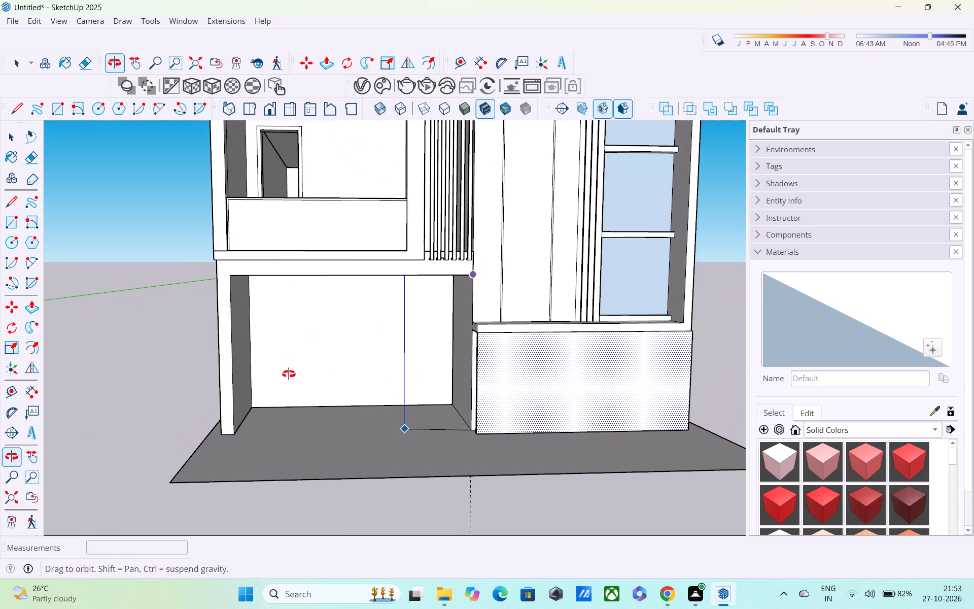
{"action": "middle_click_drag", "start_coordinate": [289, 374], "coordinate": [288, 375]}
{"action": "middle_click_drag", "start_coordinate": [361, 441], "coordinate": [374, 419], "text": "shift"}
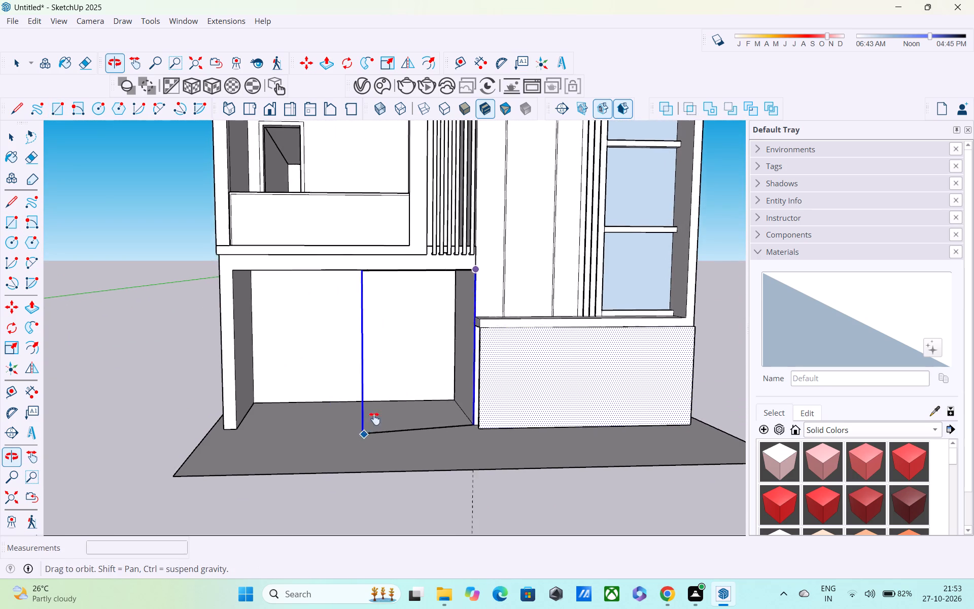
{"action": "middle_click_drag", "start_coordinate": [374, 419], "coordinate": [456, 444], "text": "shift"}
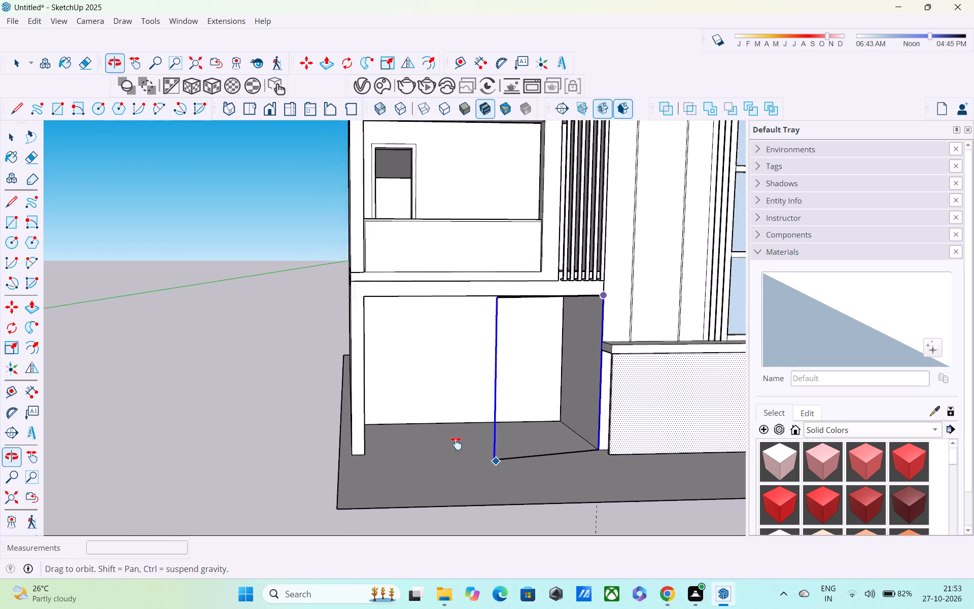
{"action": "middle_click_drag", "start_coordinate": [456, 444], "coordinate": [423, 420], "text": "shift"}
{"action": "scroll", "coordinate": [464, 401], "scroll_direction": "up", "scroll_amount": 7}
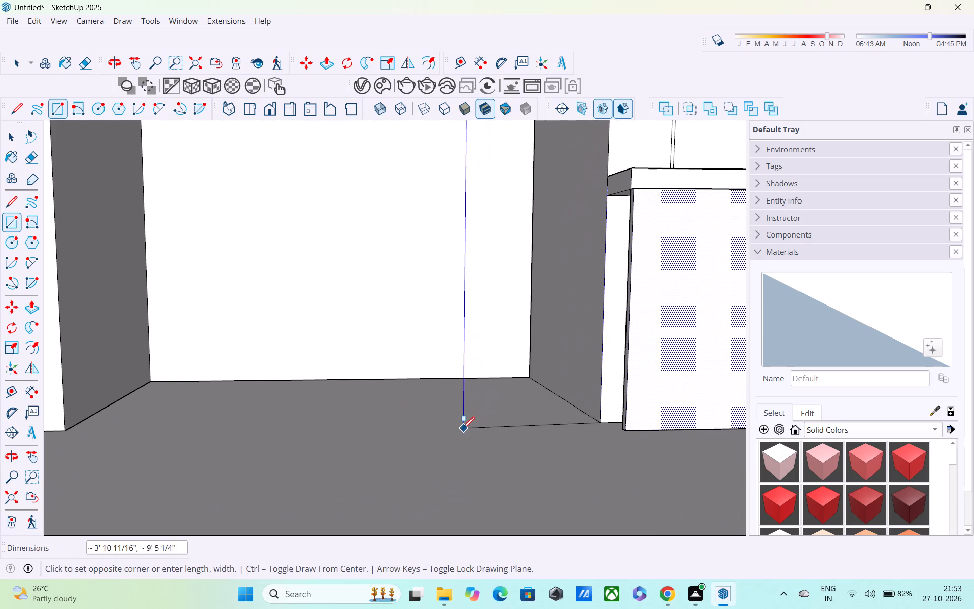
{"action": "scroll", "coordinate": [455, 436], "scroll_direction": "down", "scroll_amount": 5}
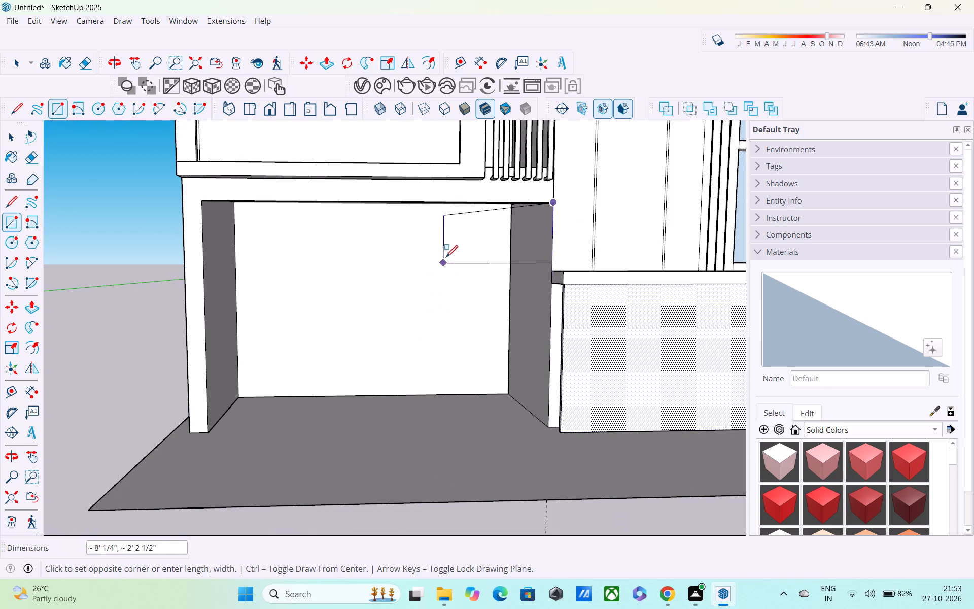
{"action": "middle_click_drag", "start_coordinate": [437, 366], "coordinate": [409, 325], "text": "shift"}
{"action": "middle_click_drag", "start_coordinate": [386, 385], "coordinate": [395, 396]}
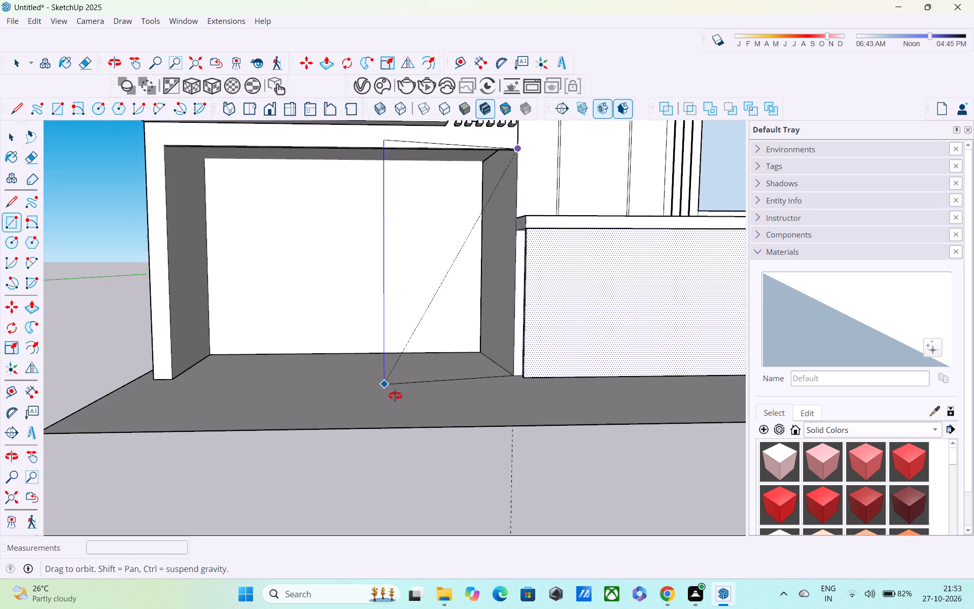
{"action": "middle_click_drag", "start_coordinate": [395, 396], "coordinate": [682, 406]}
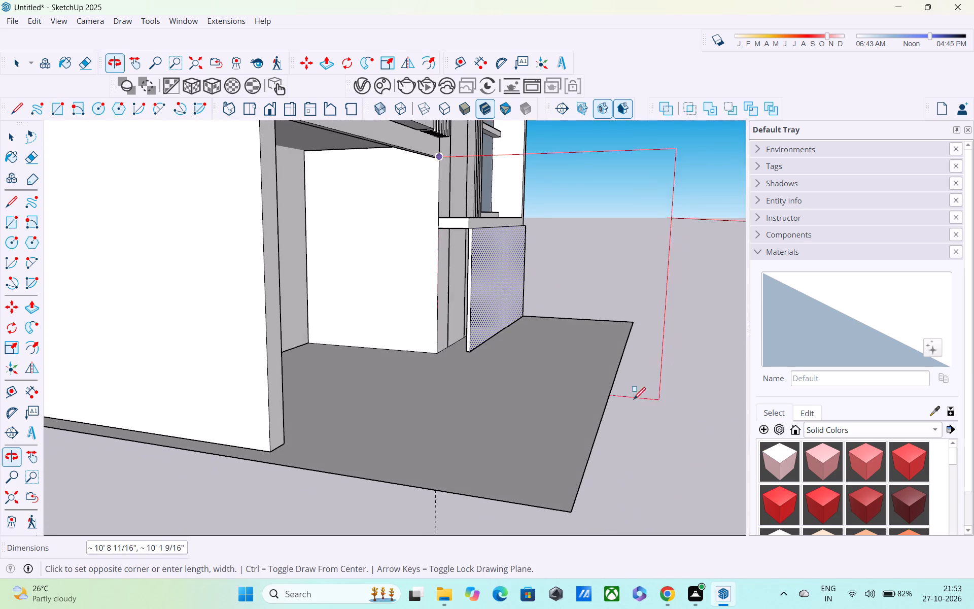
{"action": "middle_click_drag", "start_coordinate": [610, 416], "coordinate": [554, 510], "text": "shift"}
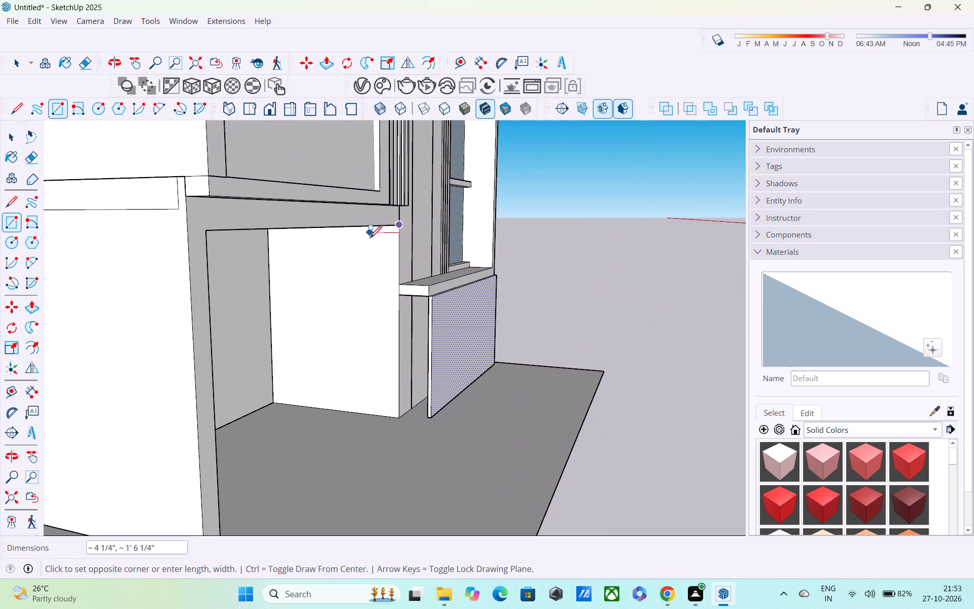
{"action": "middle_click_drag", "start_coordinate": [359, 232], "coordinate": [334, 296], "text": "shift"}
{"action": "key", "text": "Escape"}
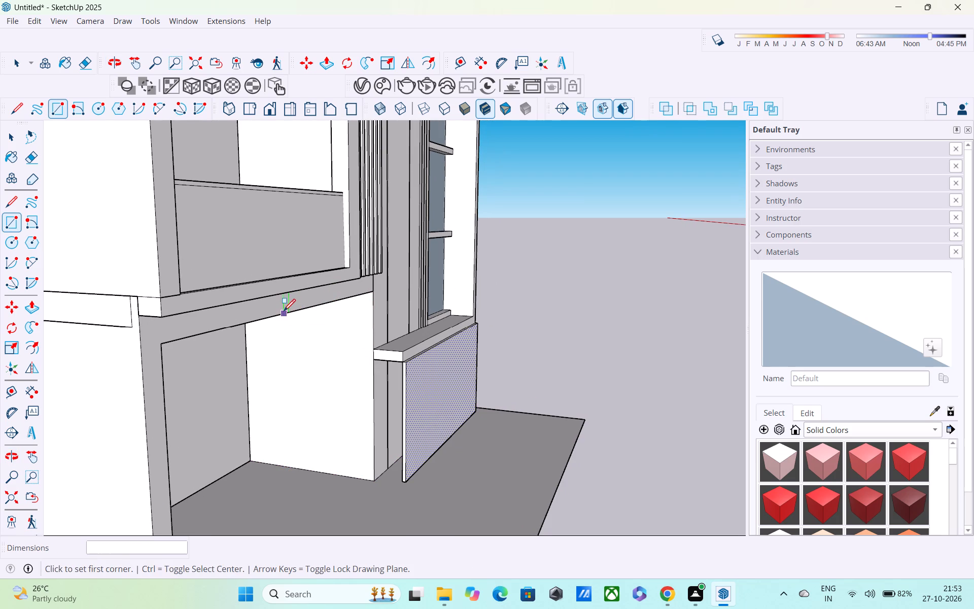
Draw a vertical panel face with lines under the beam beside the tower, 3' wide and about 9' 5" down to the slab.
{"action": "key", "text": "l"}
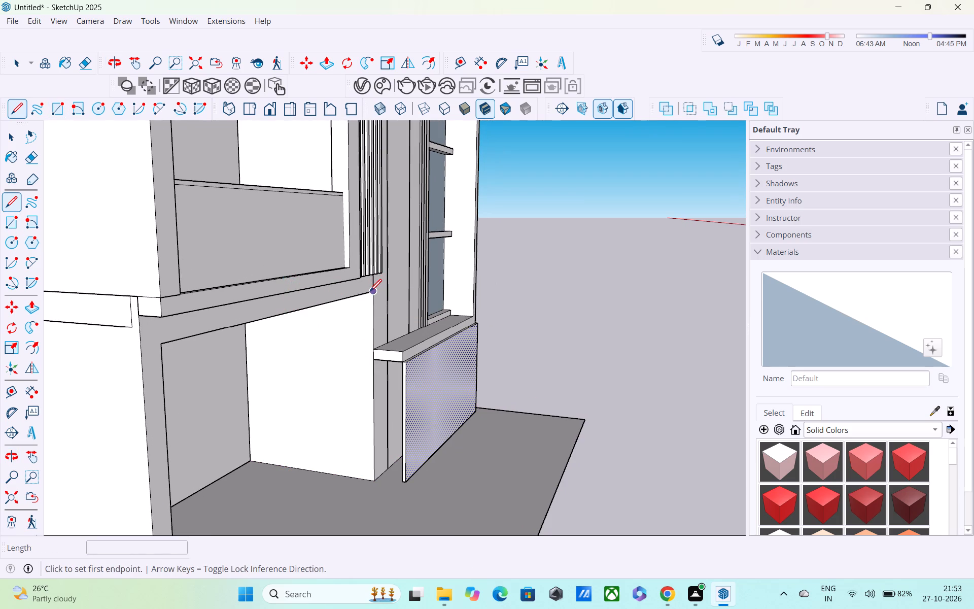
{"action": "left_click", "coordinate": [370, 292]}
{"action": "middle_click_drag", "start_coordinate": [343, 302], "coordinate": [218, 305]}
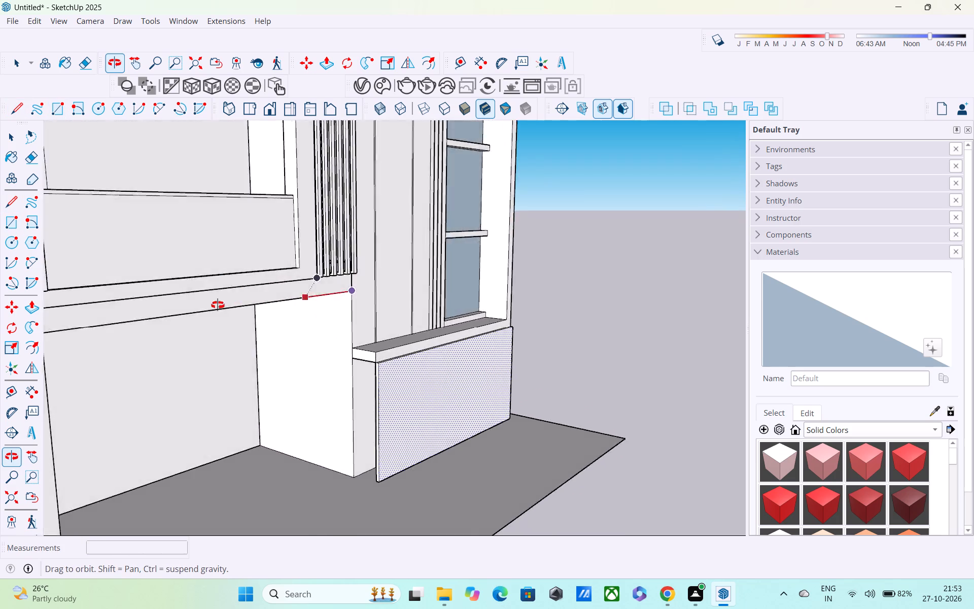
{"action": "middle_click_drag", "start_coordinate": [218, 305], "coordinate": [113, 302]}
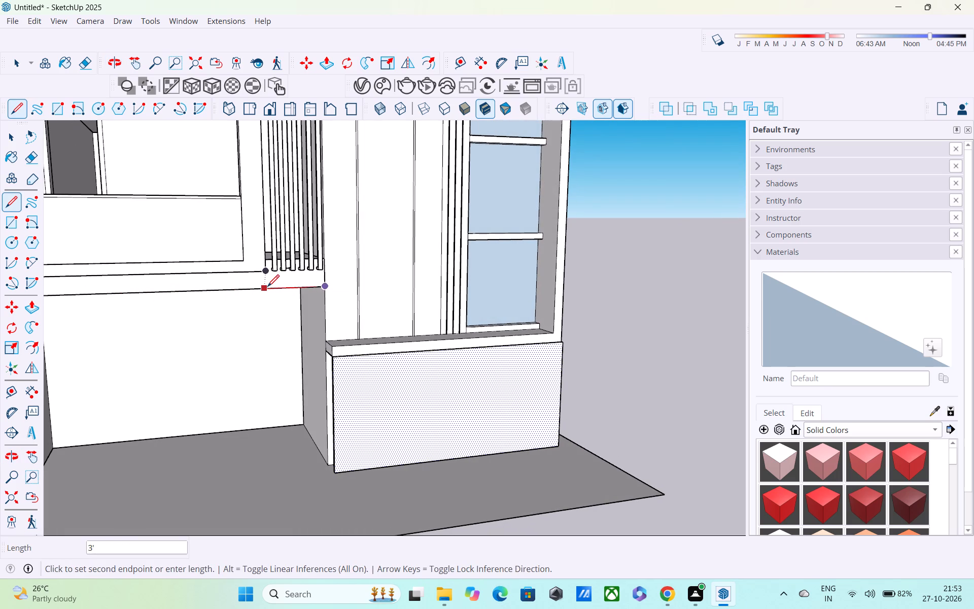
{"action": "left_click", "coordinate": [262, 289]}
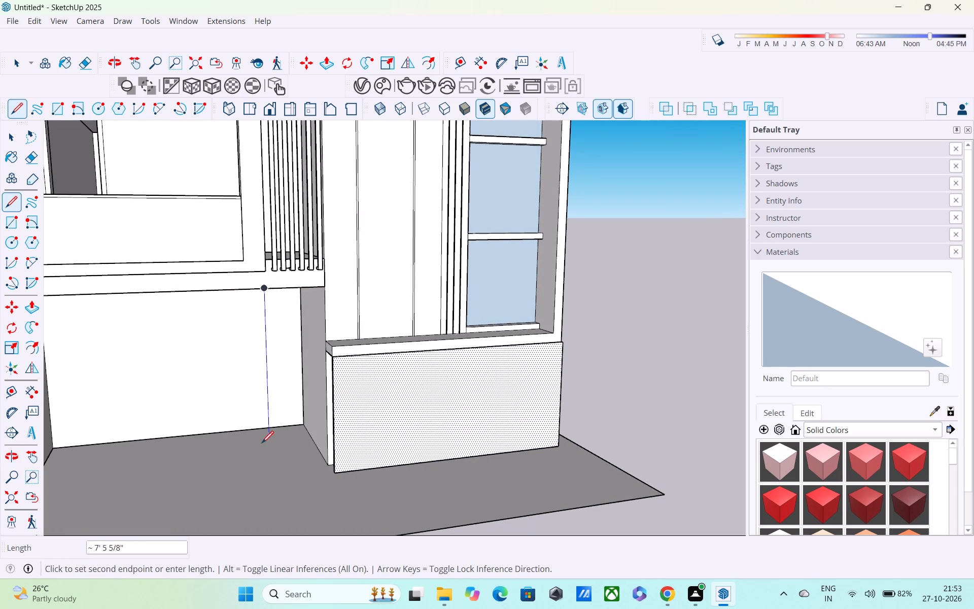
{"action": "left_click", "coordinate": [267, 478]}
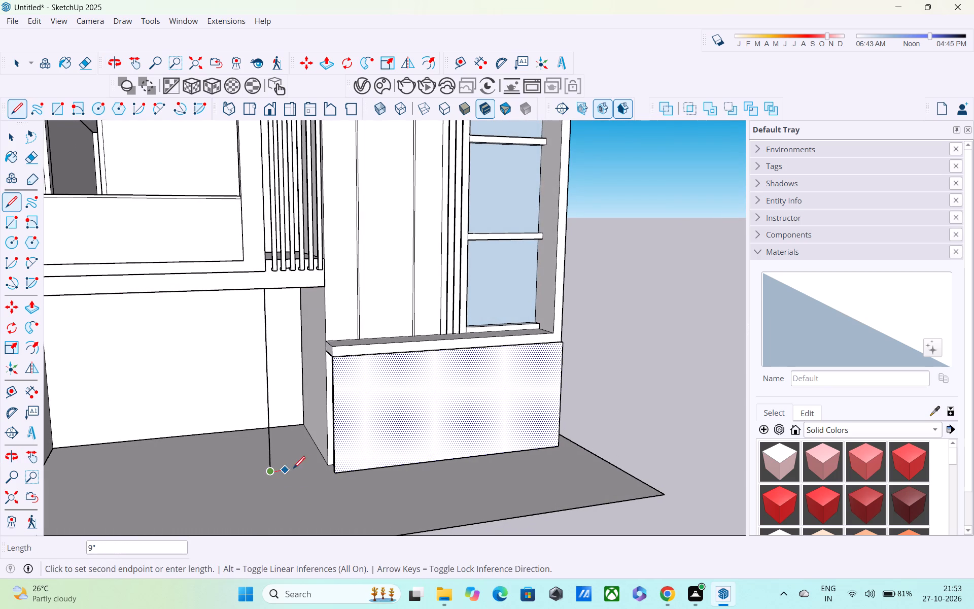
{"action": "middle_click_drag", "start_coordinate": [321, 462], "coordinate": [572, 445]}
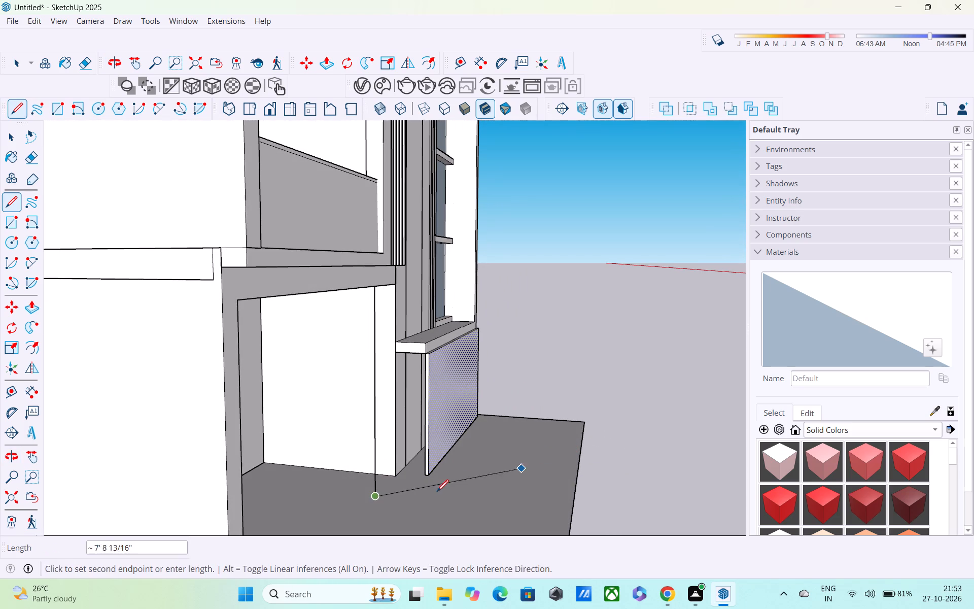
{"action": "left_click", "coordinate": [396, 472]}
Scale the panel beneath the beam along the red axis, widening it by nearly half toward the ground-floor opening.
{"action": "middle_click_drag", "start_coordinate": [391, 504], "coordinate": [359, 491]}
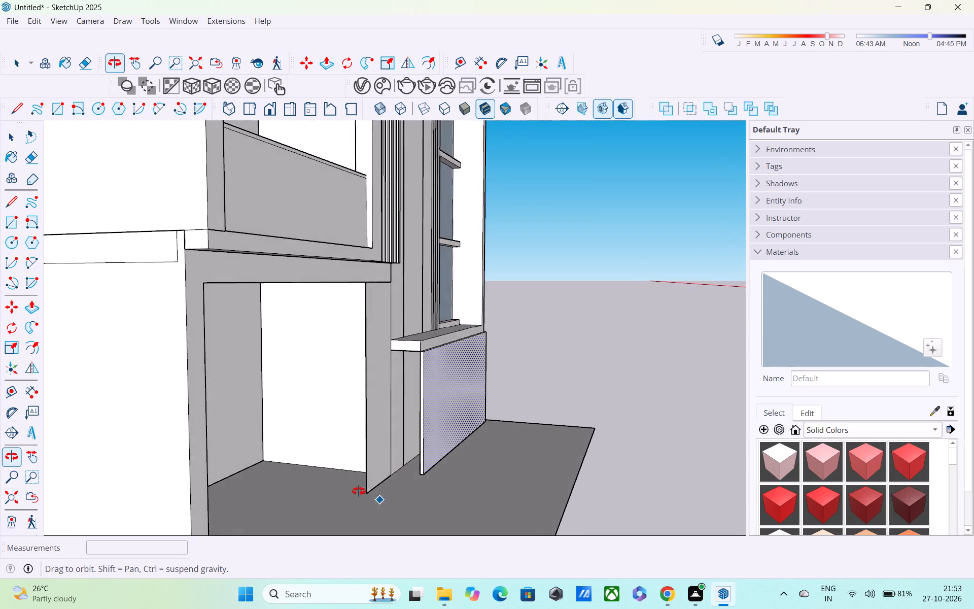
{"action": "middle_click_drag", "start_coordinate": [359, 491], "coordinate": [233, 480]}
{"action": "scroll", "coordinate": [225, 478], "scroll_direction": "down", "scroll_amount": 8}
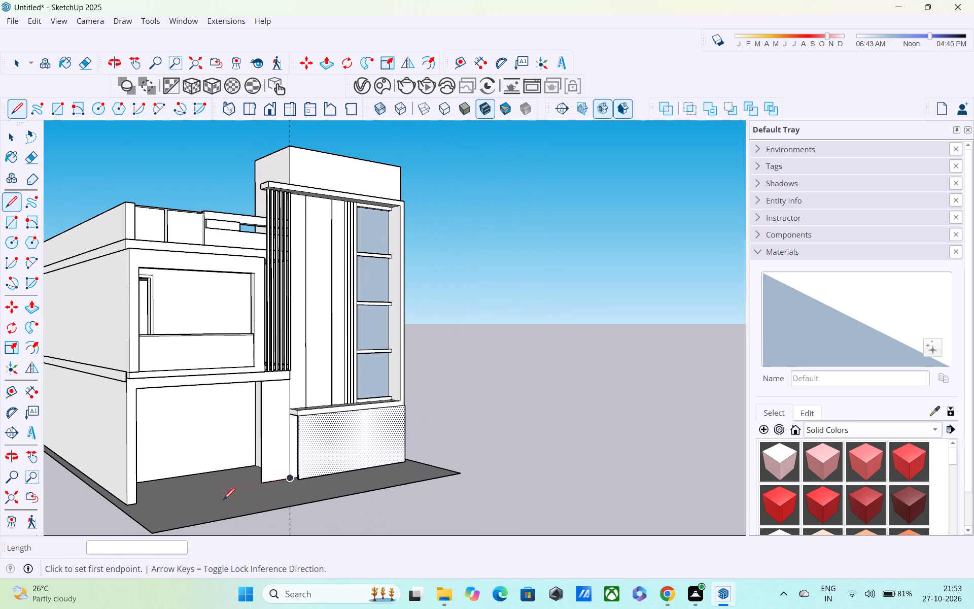
{"action": "scroll", "coordinate": [219, 488], "scroll_direction": "down", "scroll_amount": 3}
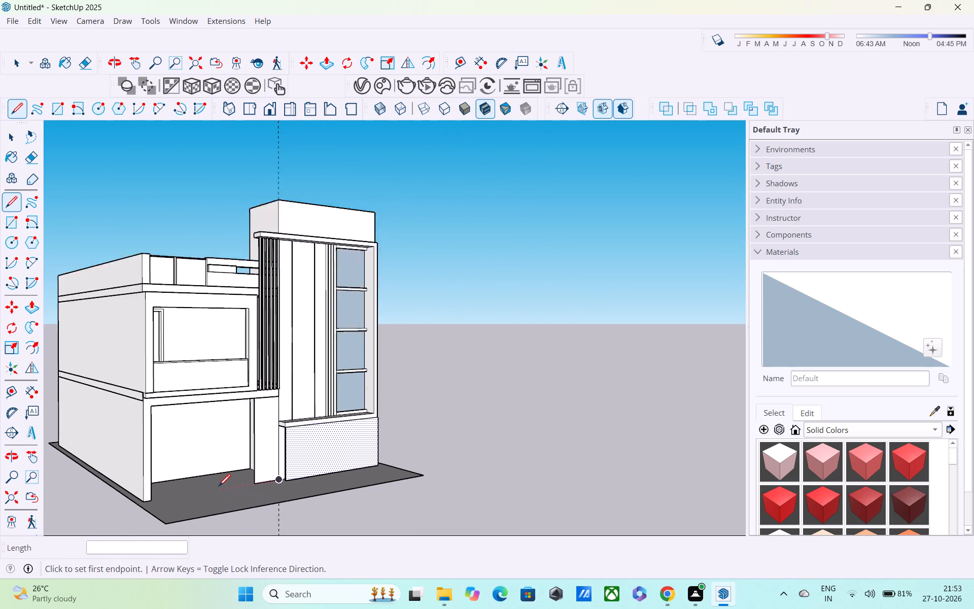
{"action": "middle_click_drag", "start_coordinate": [217, 486], "coordinate": [164, 464]}
{"action": "scroll", "coordinate": [300, 424], "scroll_direction": "up", "scroll_amount": 4}
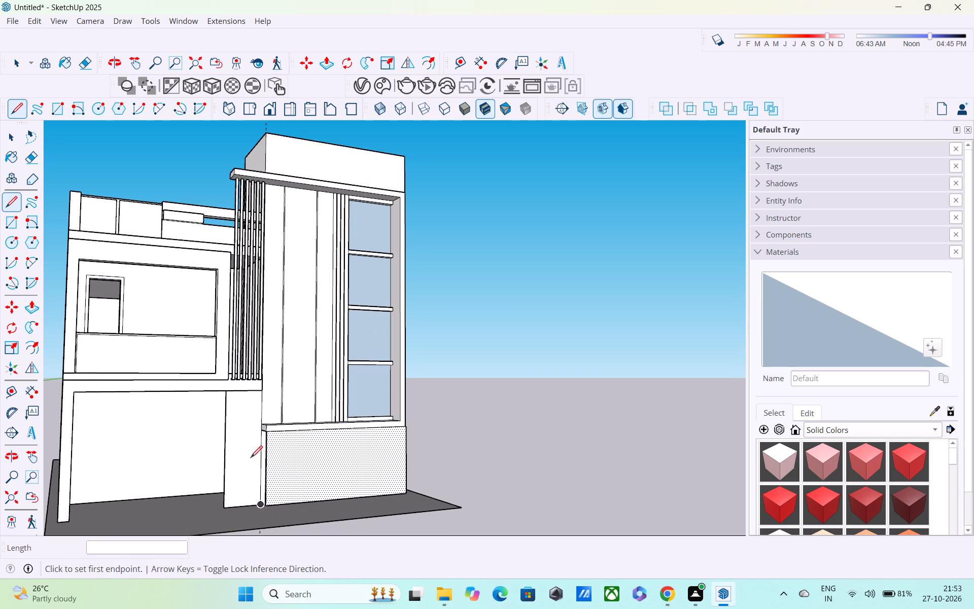
{"action": "key", "text": "space"}
{"action": "left_click", "coordinate": [251, 459]}
{"action": "double_click", "coordinate": [251, 459]}
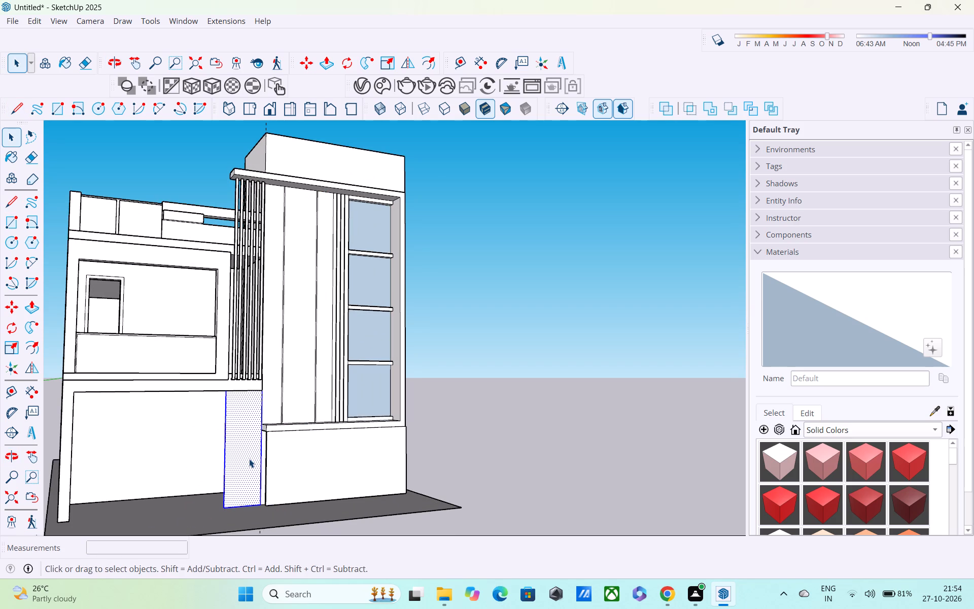
{"action": "key", "text": "s"}
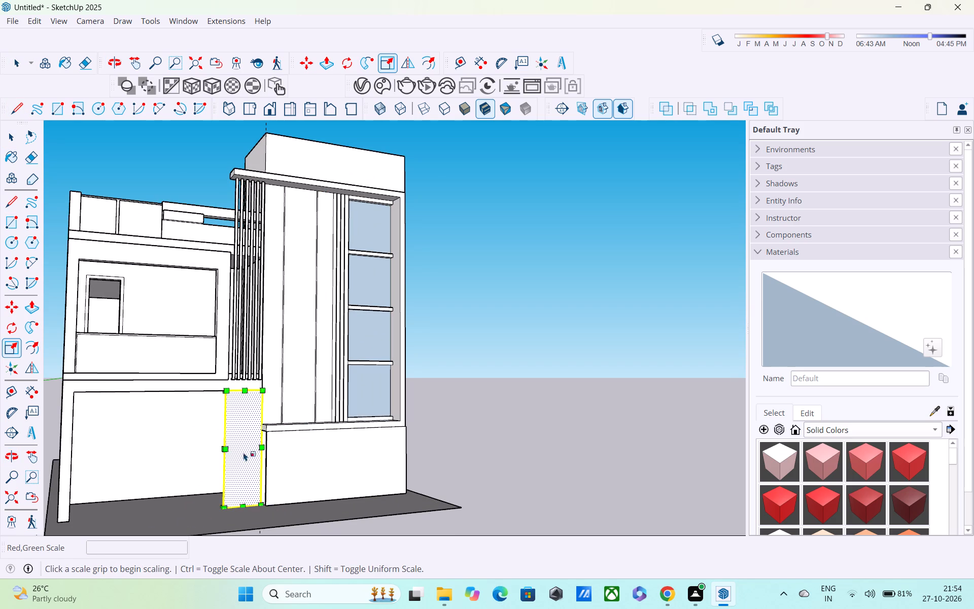
{"action": "scroll", "coordinate": [217, 454], "scroll_direction": "up", "scroll_amount": 10}
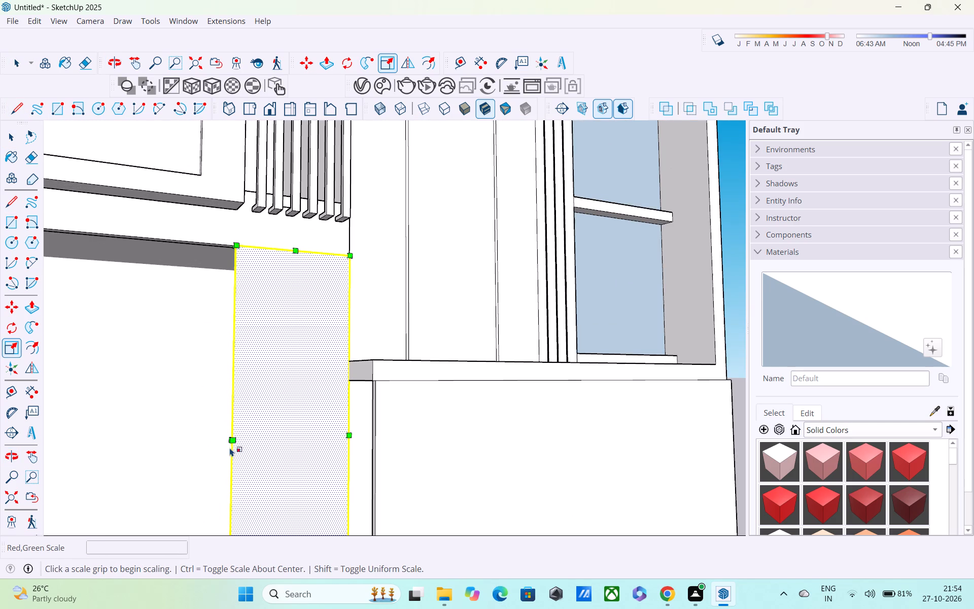
{"action": "left_click", "coordinate": [234, 442]}
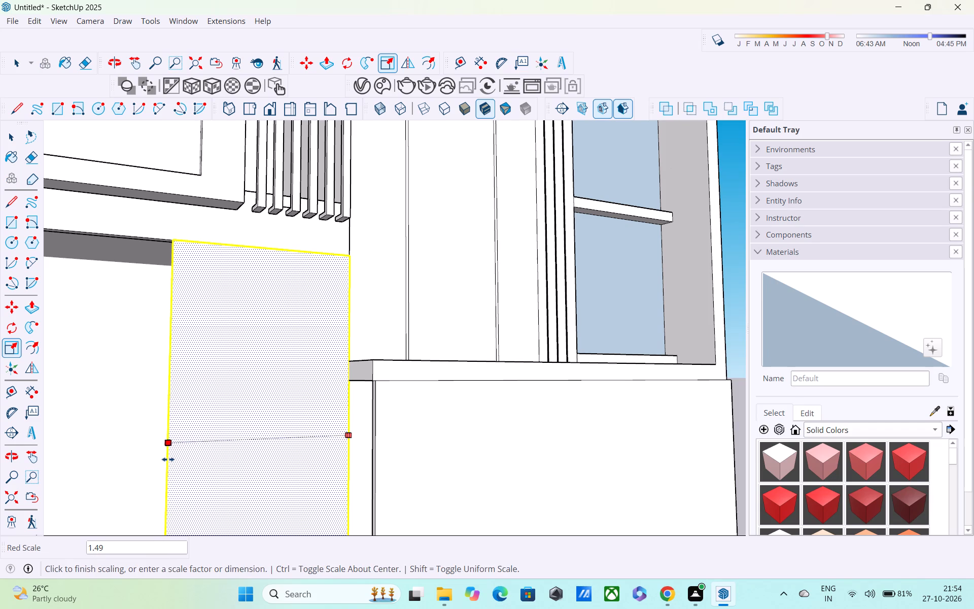
{"action": "left_click", "coordinate": [177, 453]}
{"action": "scroll", "coordinate": [182, 457], "scroll_direction": "down", "scroll_amount": 4}
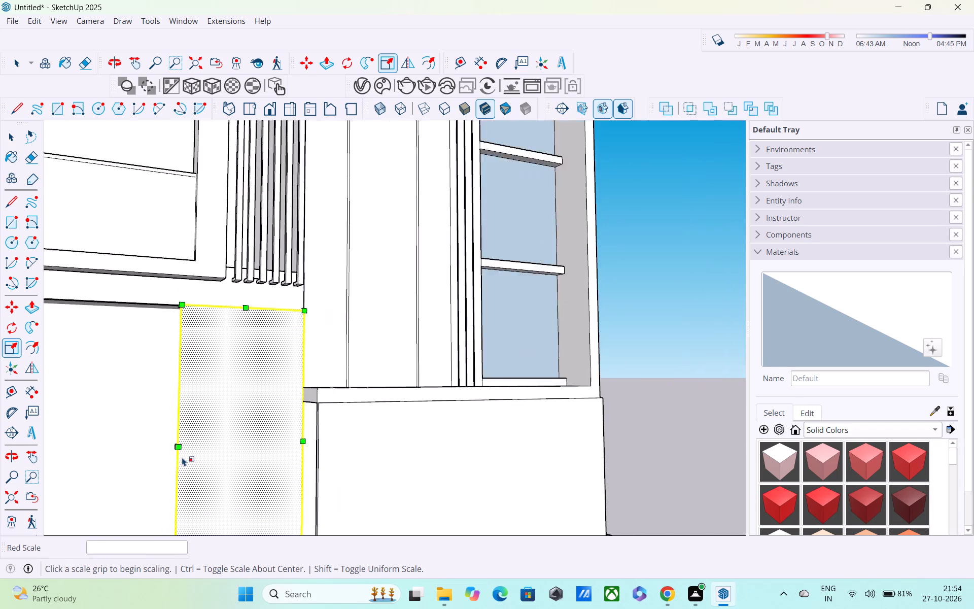
{"action": "scroll", "coordinate": [182, 457], "scroll_direction": "down", "scroll_amount": 8}
{"action": "key", "text": "space"}
{"action": "left_click", "coordinate": [549, 382]}
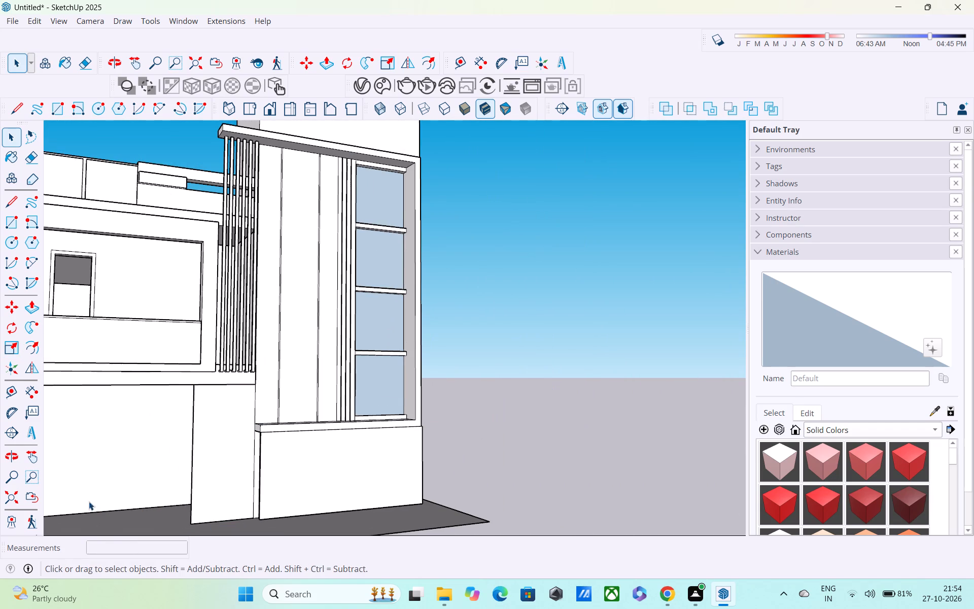
Open the ground-floor walls group for editing.
{"action": "scroll", "coordinate": [348, 496], "scroll_direction": "down", "scroll_amount": 4}
{"action": "middle_click_drag", "start_coordinate": [349, 496], "coordinate": [186, 465]}
{"action": "scroll", "coordinate": [187, 505], "scroll_direction": "down", "scroll_amount": 1}
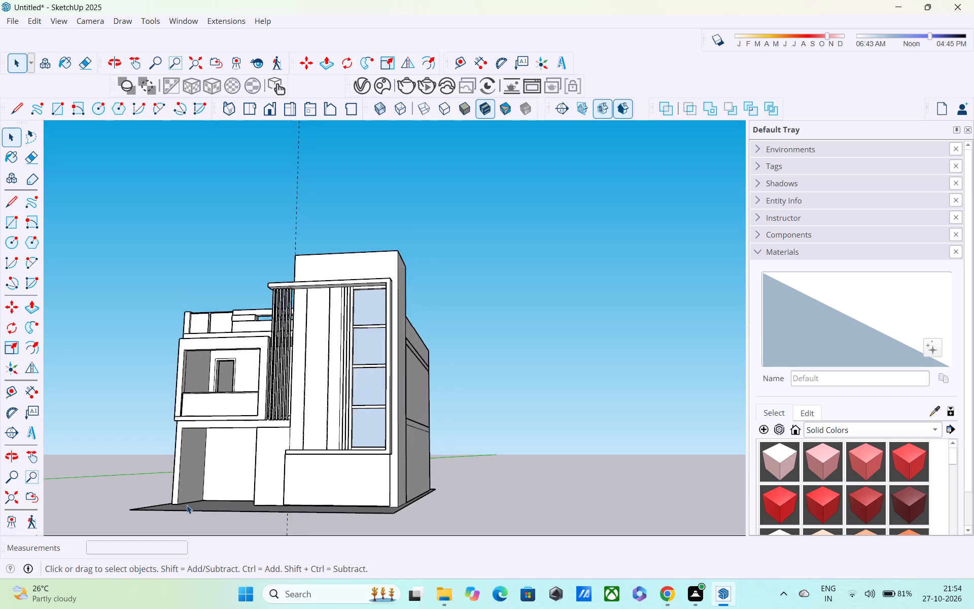
{"action": "scroll", "coordinate": [187, 505], "scroll_direction": "down", "scroll_amount": 1}
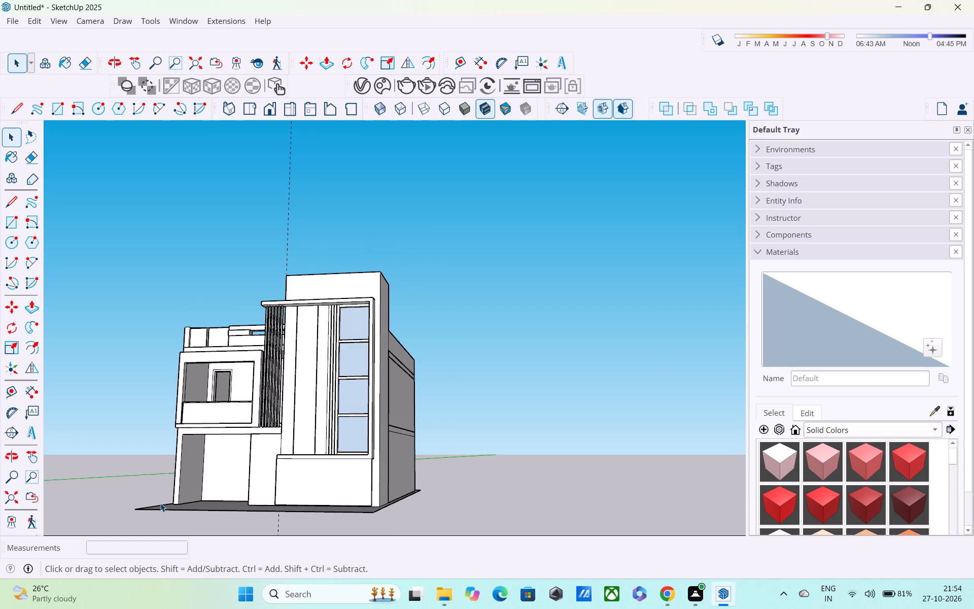
{"action": "scroll", "coordinate": [189, 477], "scroll_direction": "up", "scroll_amount": 4}
{"action": "left_click", "coordinate": [273, 454]}
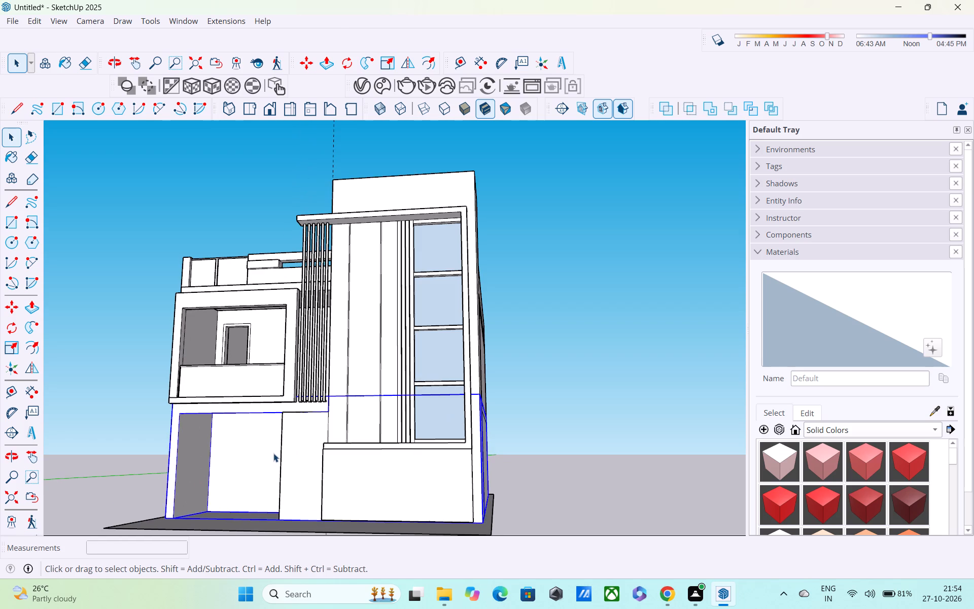
{"action": "double_click", "coordinate": [272, 451]}
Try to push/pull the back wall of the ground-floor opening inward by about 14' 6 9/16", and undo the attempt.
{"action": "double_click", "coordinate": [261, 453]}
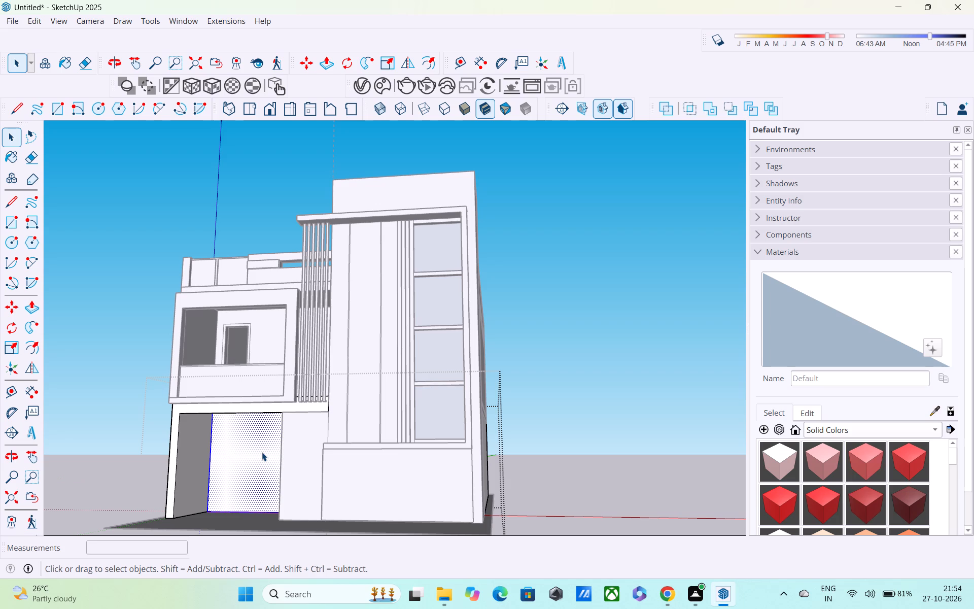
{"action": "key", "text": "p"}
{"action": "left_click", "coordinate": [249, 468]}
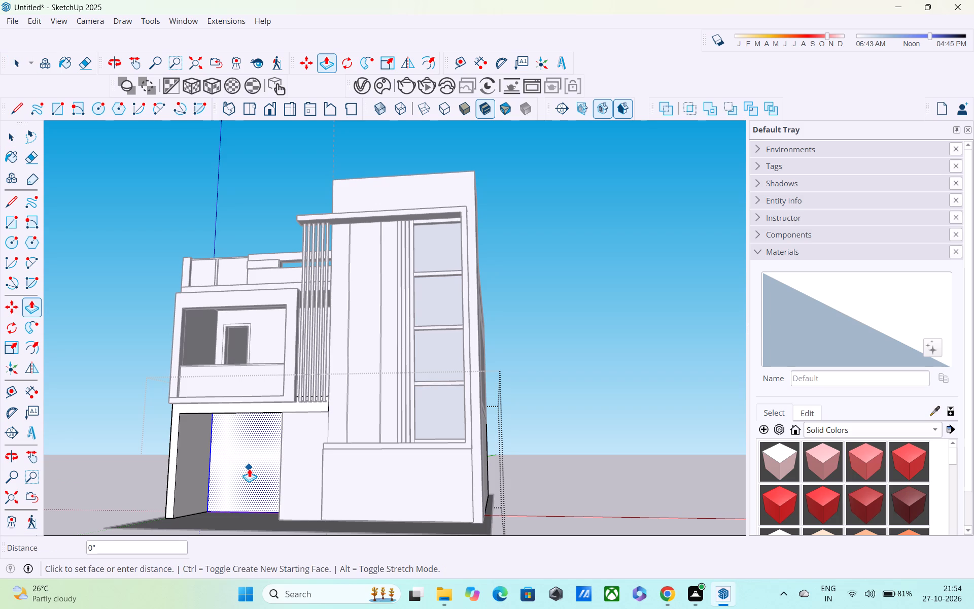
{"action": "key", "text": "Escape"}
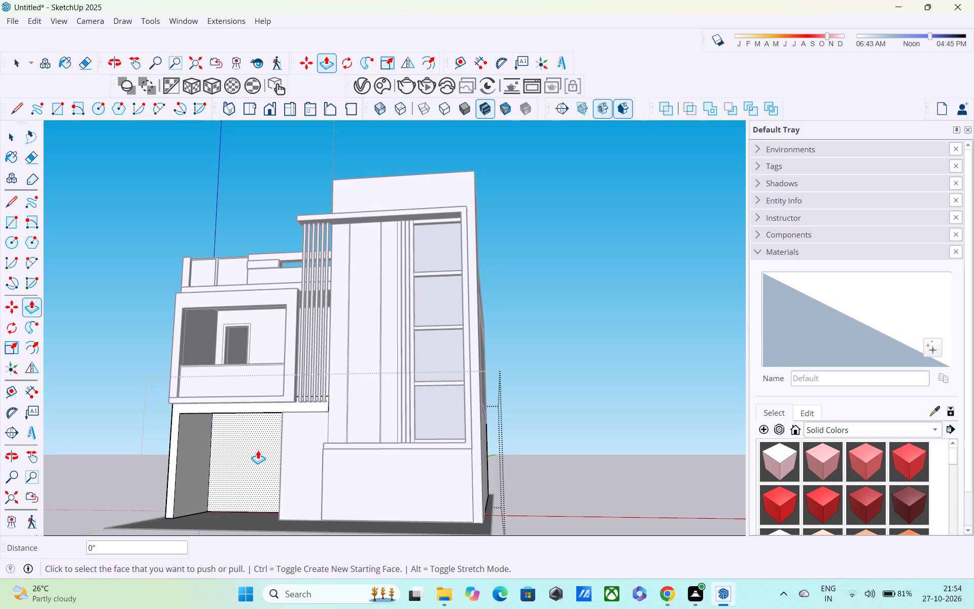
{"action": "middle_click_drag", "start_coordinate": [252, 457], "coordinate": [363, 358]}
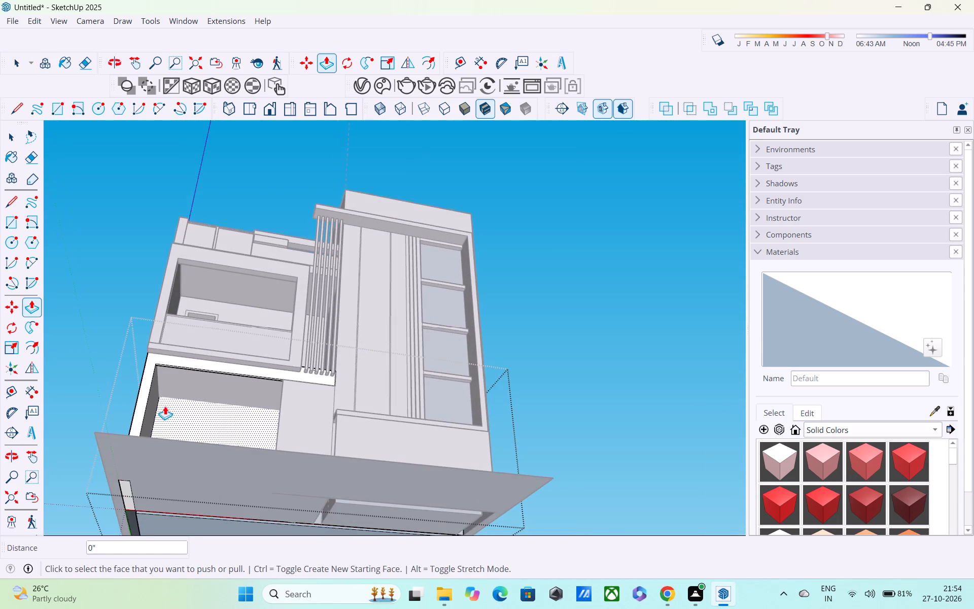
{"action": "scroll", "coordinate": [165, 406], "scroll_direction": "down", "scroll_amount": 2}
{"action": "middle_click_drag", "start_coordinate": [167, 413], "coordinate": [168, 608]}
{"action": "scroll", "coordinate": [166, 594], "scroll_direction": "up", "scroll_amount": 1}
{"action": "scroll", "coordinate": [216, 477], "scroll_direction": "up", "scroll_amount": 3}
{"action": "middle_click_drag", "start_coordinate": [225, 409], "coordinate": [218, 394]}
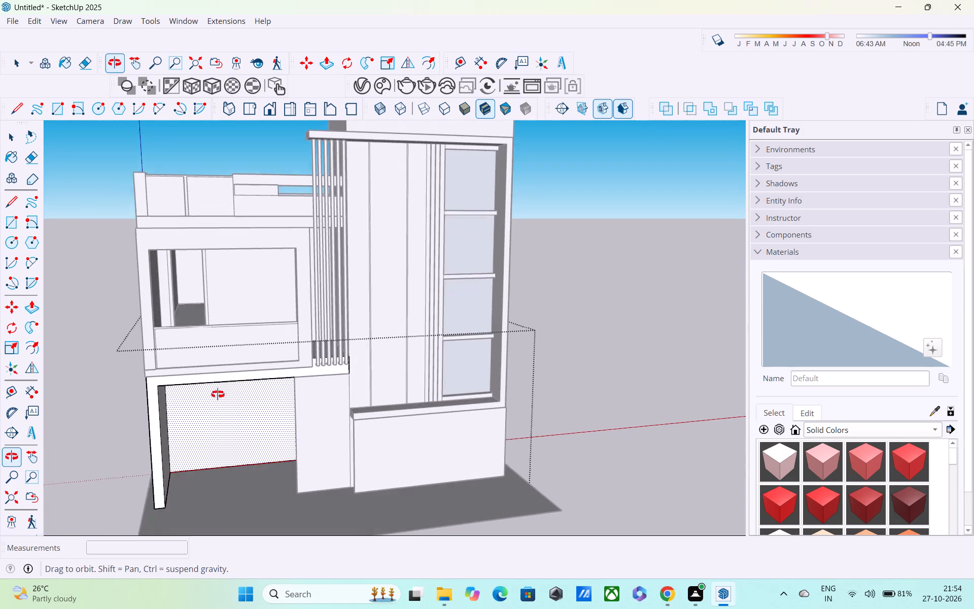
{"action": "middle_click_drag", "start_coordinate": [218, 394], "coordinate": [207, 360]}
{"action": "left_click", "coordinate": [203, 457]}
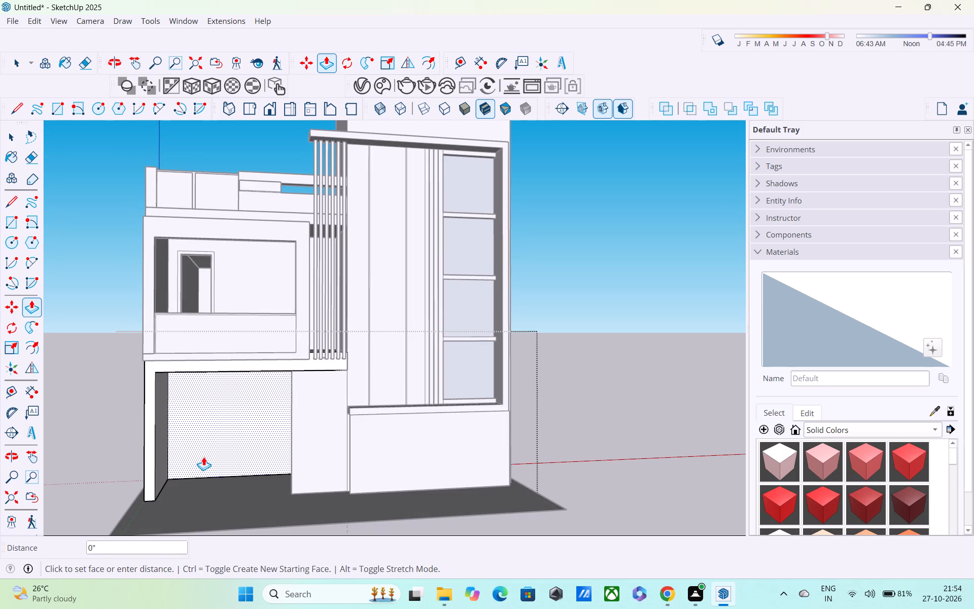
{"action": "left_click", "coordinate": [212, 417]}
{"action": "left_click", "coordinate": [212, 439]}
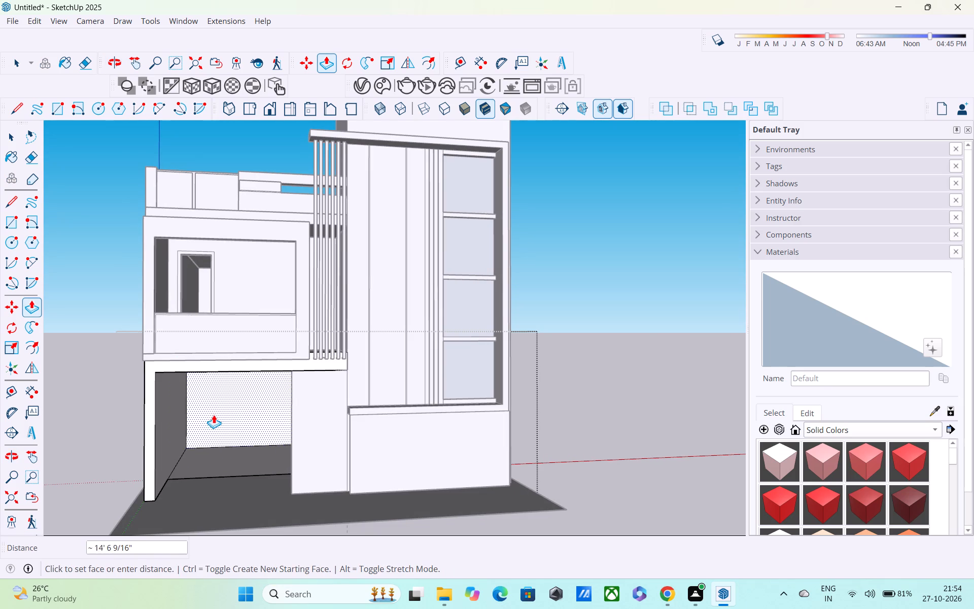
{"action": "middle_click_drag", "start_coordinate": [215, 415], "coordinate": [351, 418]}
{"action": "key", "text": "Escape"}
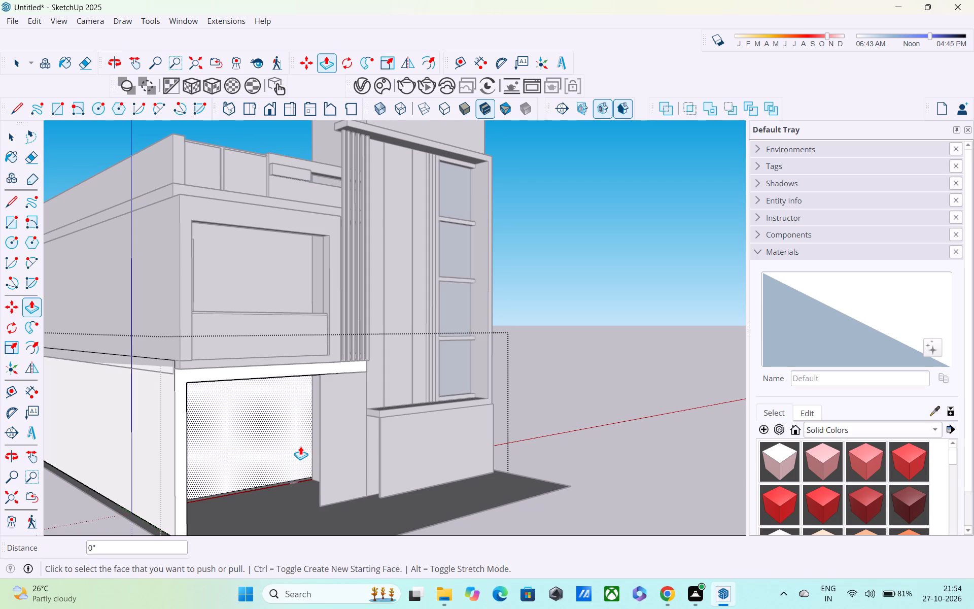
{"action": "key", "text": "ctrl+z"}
Draw a vertical line along the opening's back corner nearest the tower, from the floor corner to the ceiling corner.
{"action": "scroll", "coordinate": [300, 446], "scroll_direction": "up", "scroll_amount": 3}
{"action": "key", "text": "space"}
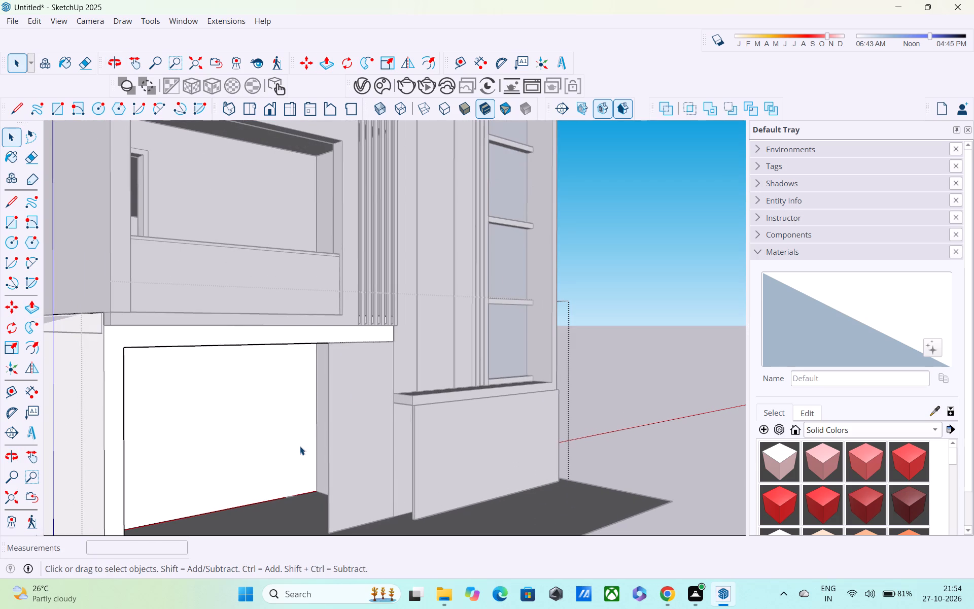
{"action": "key", "text": "l"}
{"action": "scroll", "coordinate": [306, 471], "scroll_direction": "up", "scroll_amount": 6}
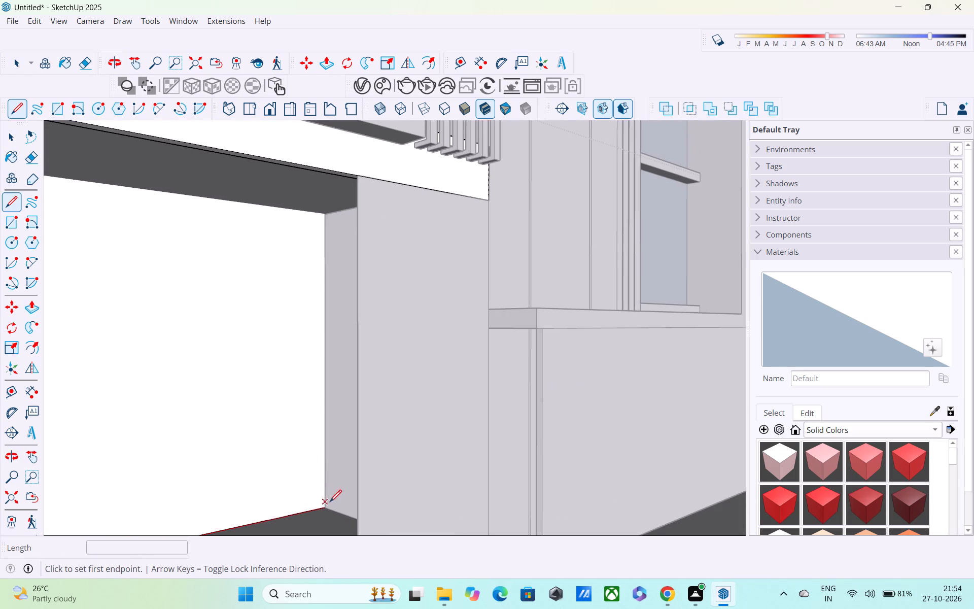
{"action": "left_click", "coordinate": [327, 510]}
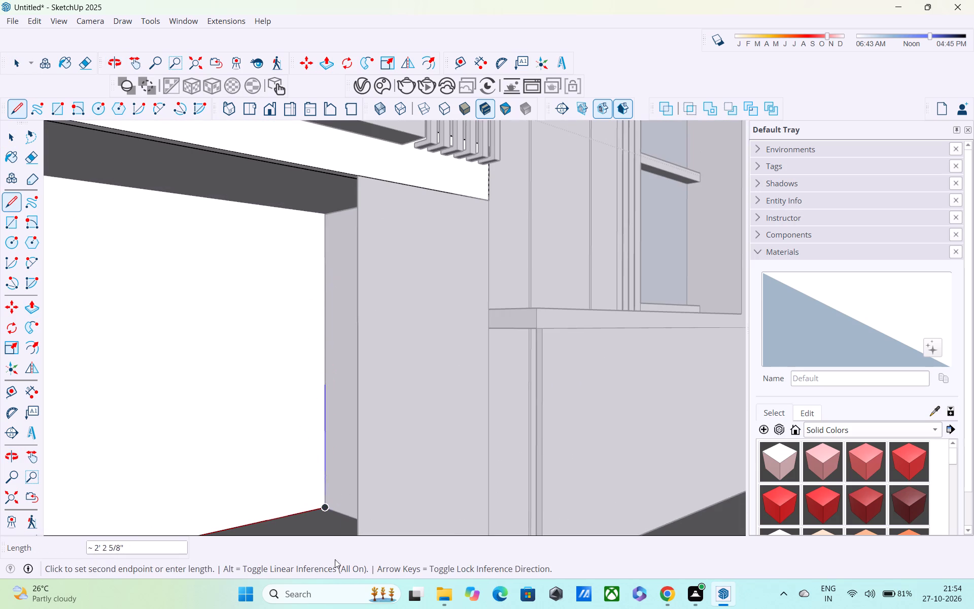
{"action": "middle_click_drag", "start_coordinate": [345, 312], "coordinate": [365, 432], "text": "shift"}
{"action": "middle_click_drag", "start_coordinate": [354, 393], "coordinate": [353, 277]}
{"action": "left_click", "coordinate": [339, 363]}
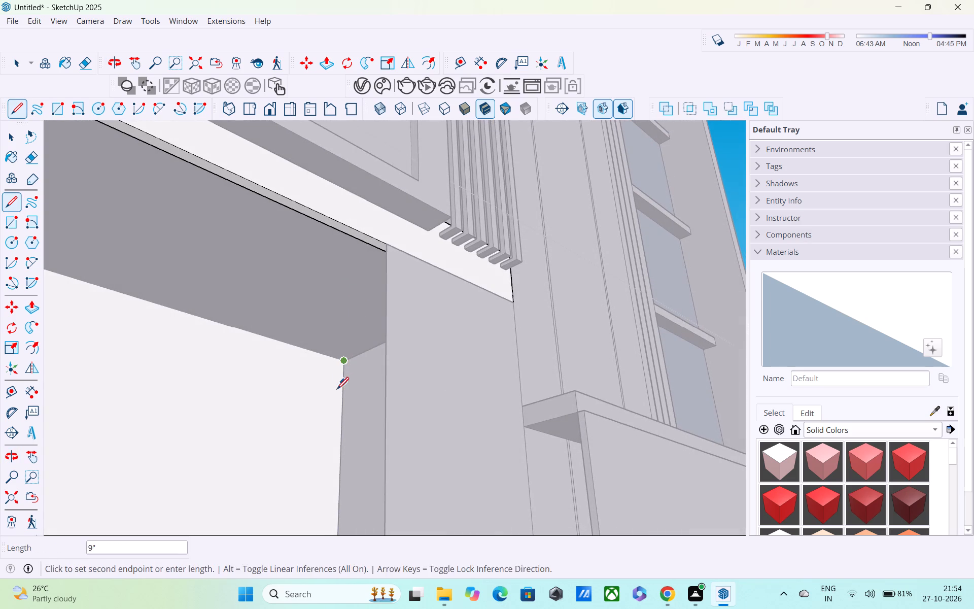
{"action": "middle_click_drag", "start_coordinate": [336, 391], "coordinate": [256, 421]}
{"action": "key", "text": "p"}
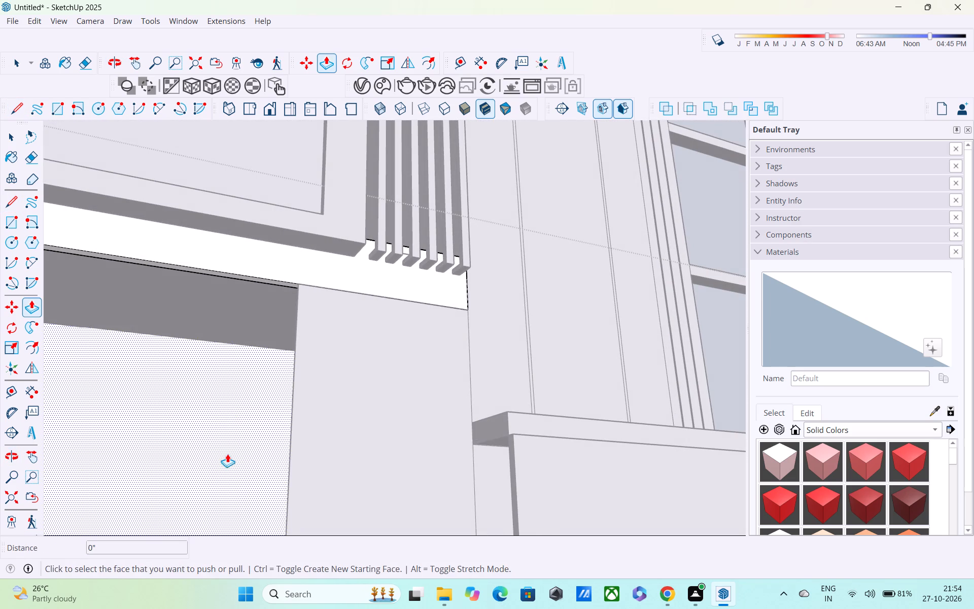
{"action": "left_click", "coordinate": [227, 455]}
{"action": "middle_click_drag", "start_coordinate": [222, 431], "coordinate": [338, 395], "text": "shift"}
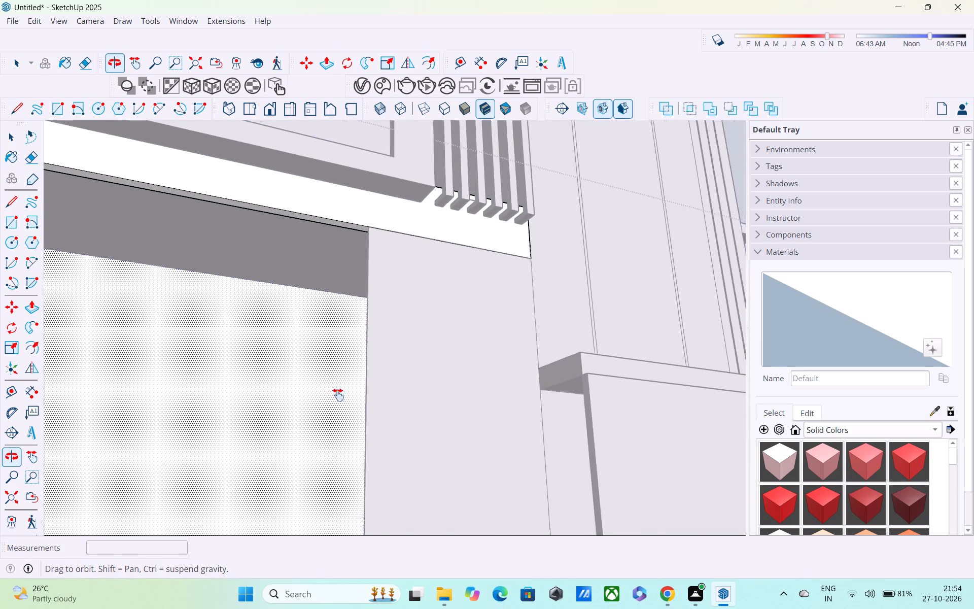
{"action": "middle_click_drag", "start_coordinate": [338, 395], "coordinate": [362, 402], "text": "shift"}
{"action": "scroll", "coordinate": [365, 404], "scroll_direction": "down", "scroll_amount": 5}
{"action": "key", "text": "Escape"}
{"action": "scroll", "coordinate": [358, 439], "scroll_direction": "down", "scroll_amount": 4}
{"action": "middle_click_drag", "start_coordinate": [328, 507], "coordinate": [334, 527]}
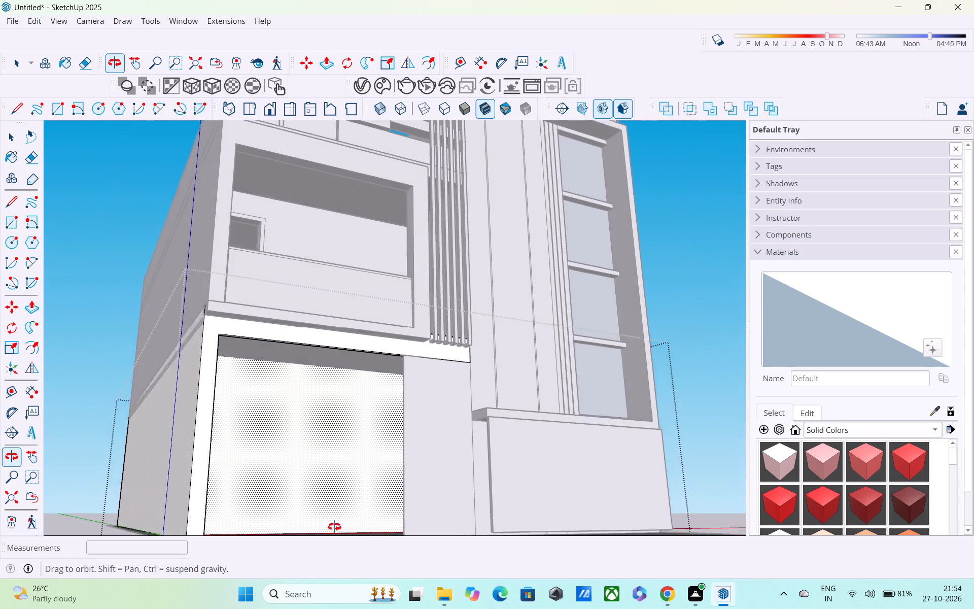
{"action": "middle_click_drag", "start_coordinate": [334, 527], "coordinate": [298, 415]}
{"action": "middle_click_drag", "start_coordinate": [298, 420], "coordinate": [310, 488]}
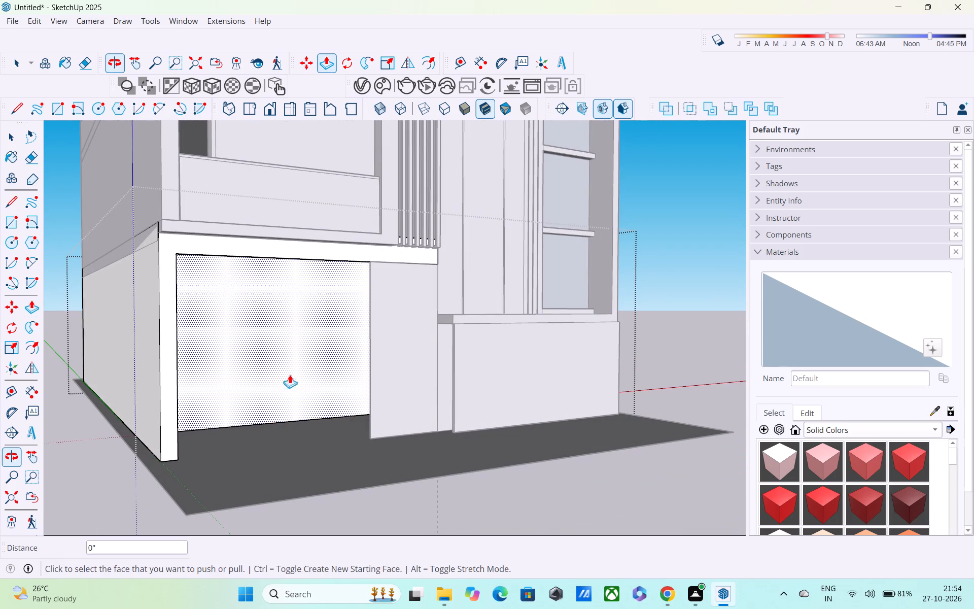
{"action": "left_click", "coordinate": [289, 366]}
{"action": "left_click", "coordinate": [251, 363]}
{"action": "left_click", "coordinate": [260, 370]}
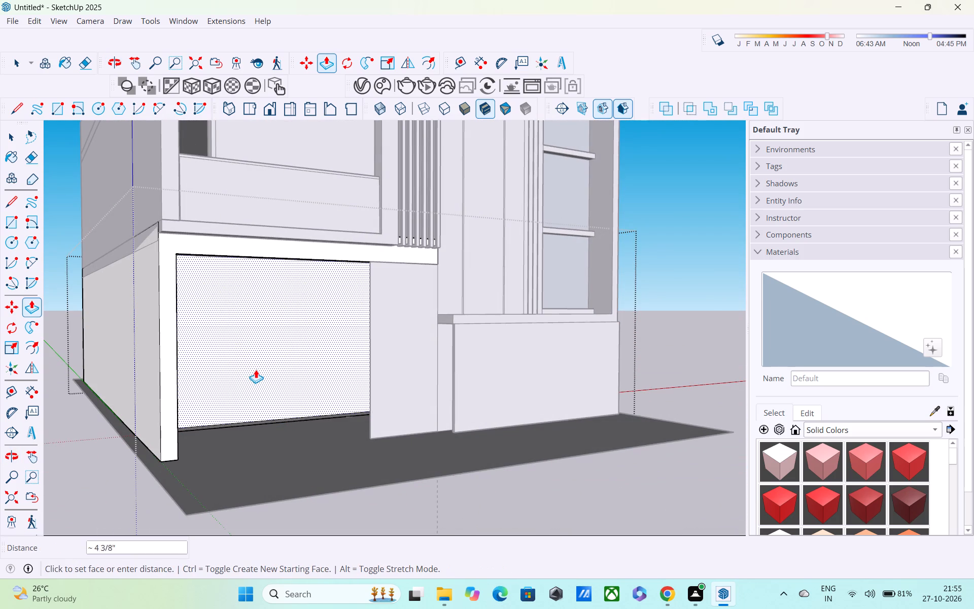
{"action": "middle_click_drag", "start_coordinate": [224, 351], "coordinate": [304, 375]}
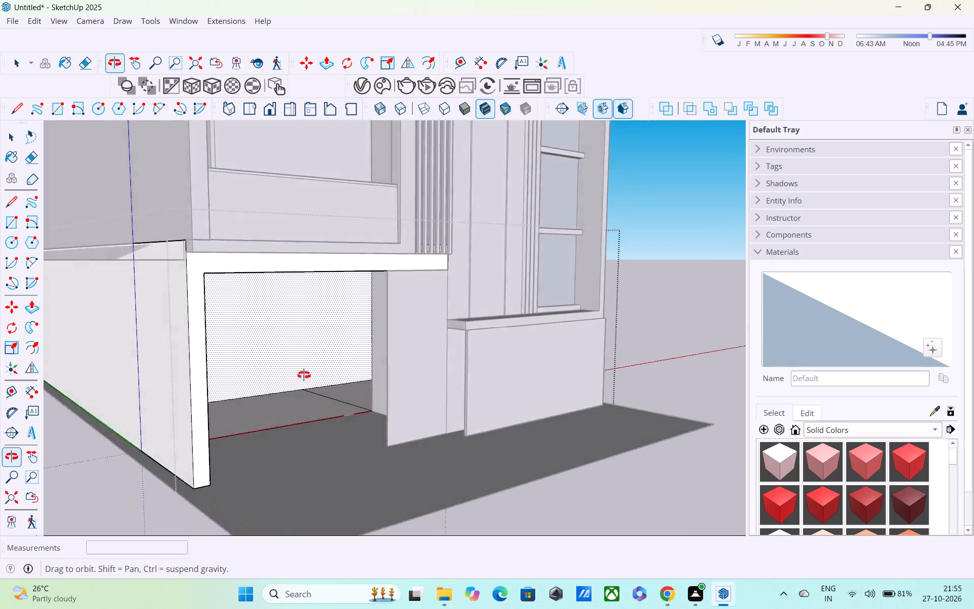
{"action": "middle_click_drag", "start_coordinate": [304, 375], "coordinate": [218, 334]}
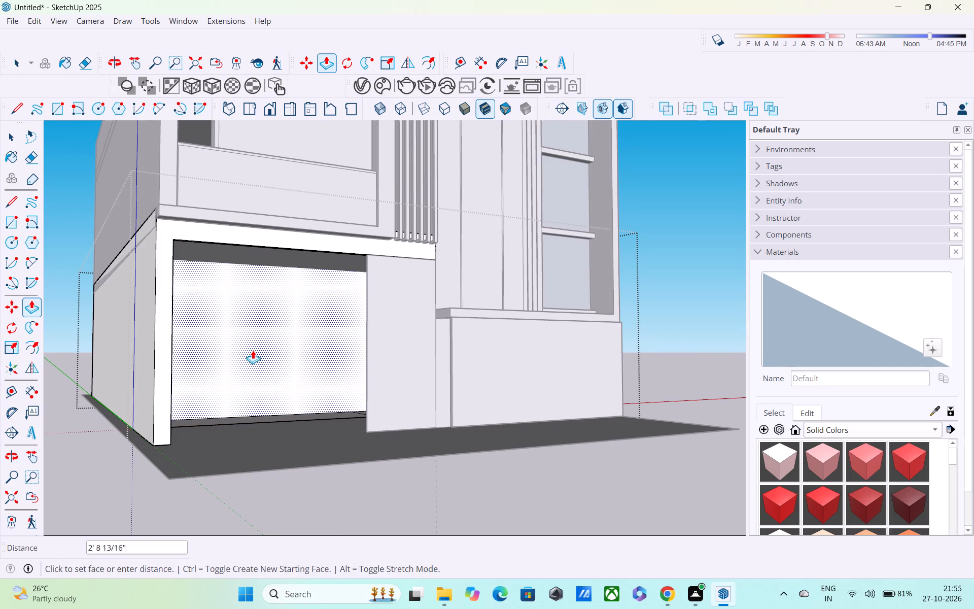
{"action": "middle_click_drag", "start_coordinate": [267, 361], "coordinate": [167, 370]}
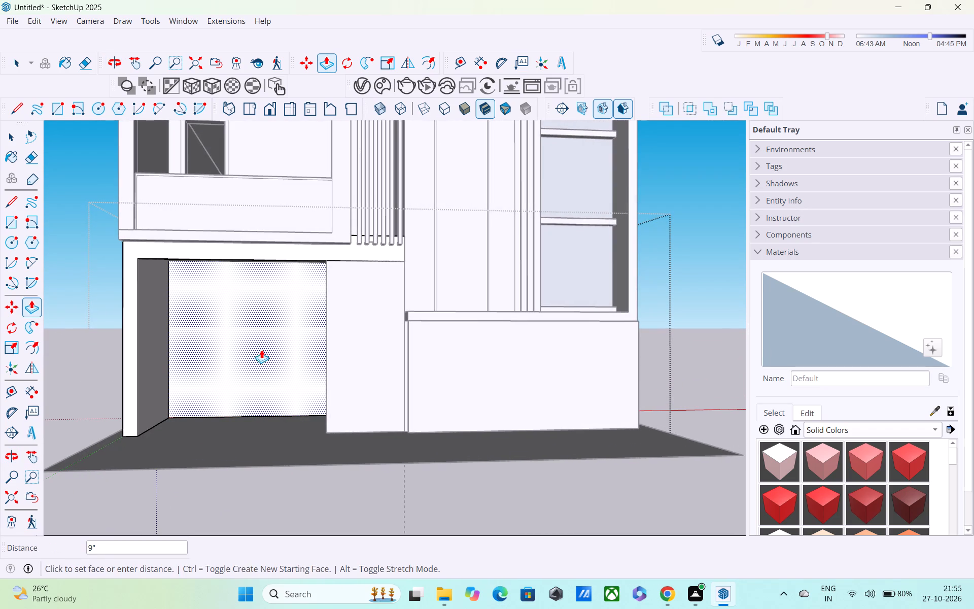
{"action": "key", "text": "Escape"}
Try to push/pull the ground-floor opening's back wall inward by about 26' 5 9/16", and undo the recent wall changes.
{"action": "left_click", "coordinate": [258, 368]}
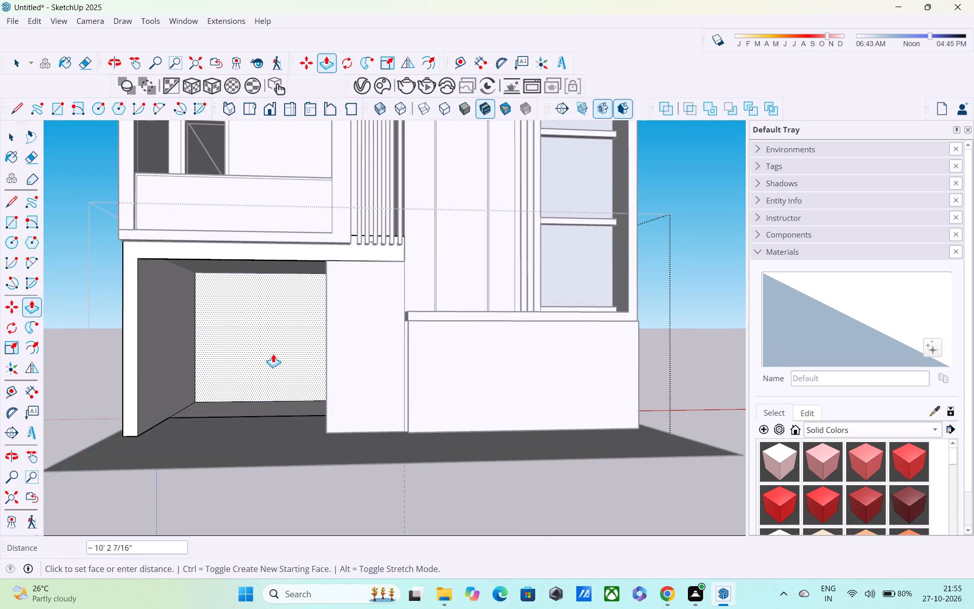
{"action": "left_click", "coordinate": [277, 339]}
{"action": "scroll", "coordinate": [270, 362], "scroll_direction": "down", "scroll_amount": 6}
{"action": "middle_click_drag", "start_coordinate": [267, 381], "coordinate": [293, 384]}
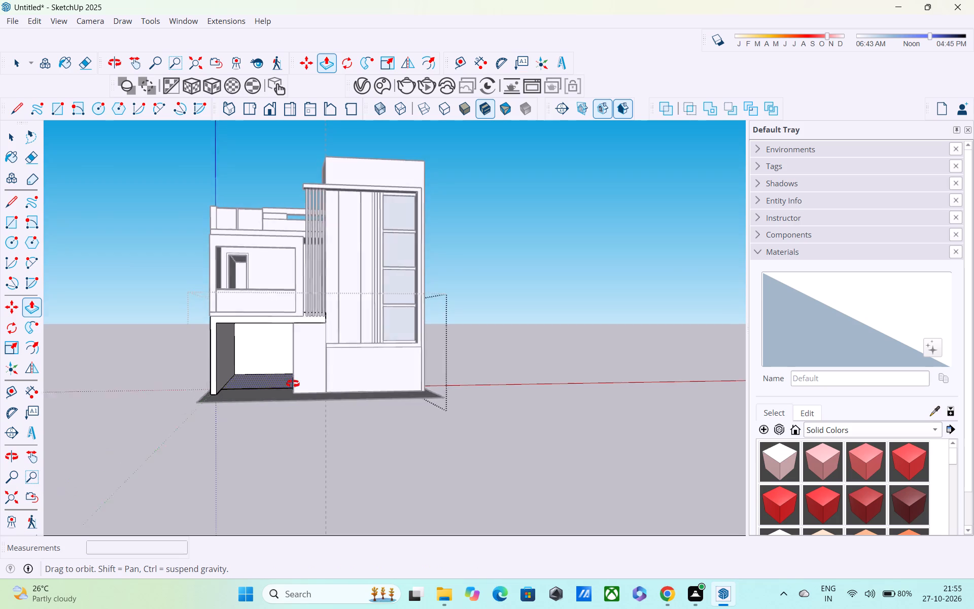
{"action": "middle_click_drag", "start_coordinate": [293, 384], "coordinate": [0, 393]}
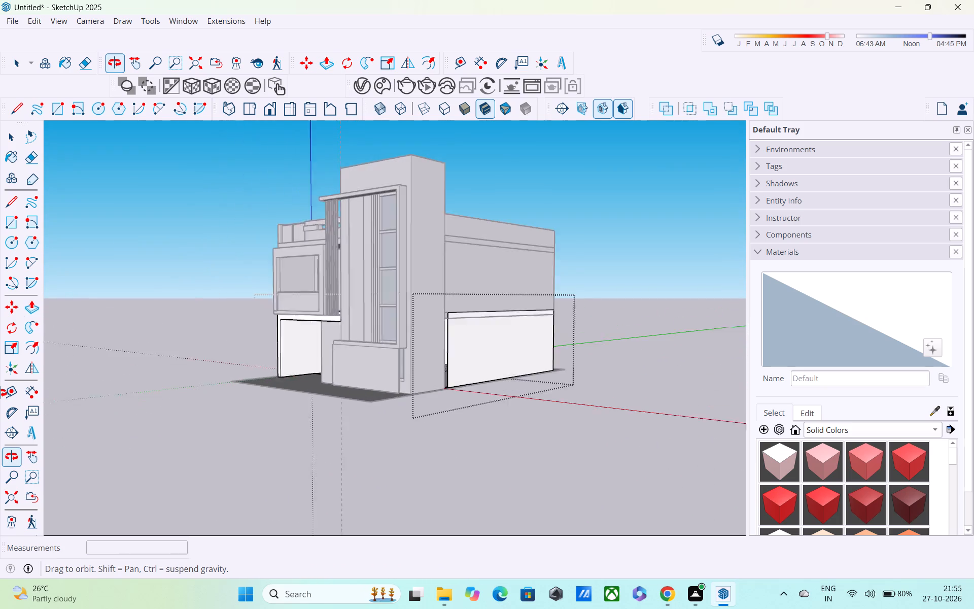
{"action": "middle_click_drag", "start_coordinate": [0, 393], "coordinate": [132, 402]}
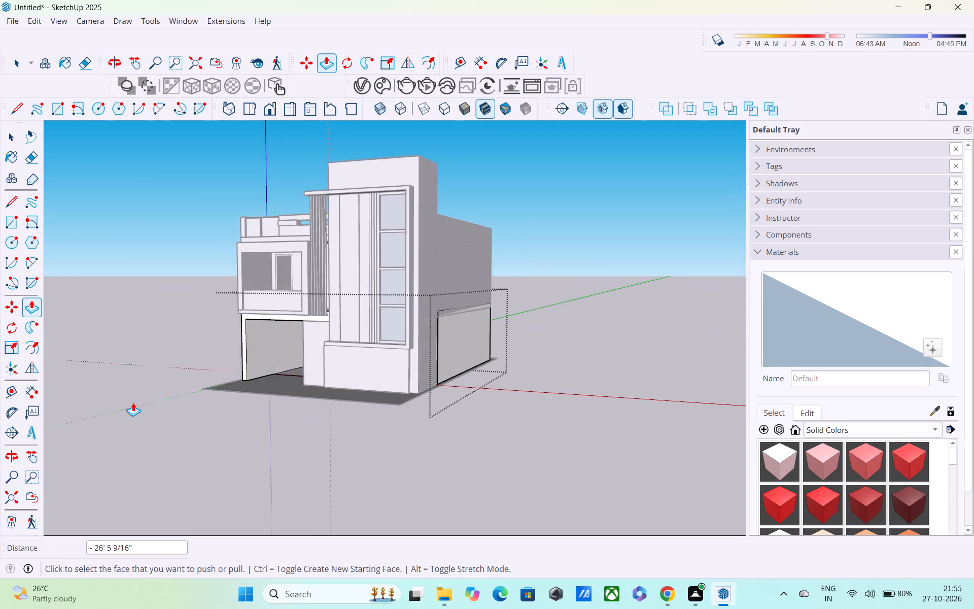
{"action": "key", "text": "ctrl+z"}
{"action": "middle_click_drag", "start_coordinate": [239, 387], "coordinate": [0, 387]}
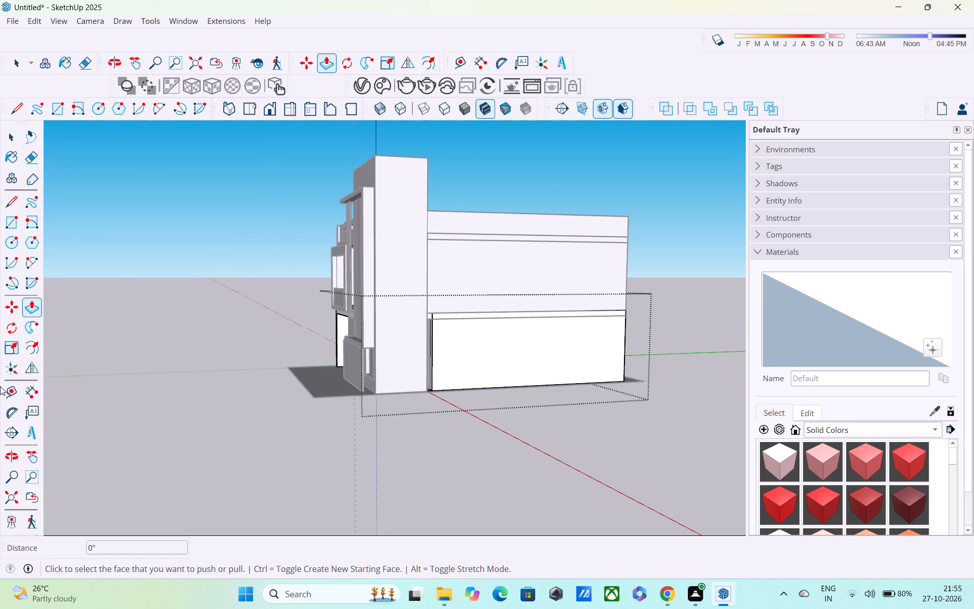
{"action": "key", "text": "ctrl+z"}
Draw a rectangle of 10' by about 14' 2 11/16" over the opening's back wall, from ceiling corner to opposite floor corner.
{"action": "scroll", "coordinate": [1, 388], "scroll_direction": "down", "scroll_amount": 3}
{"action": "middle_click_drag", "start_coordinate": [88, 402], "coordinate": [386, 391]}
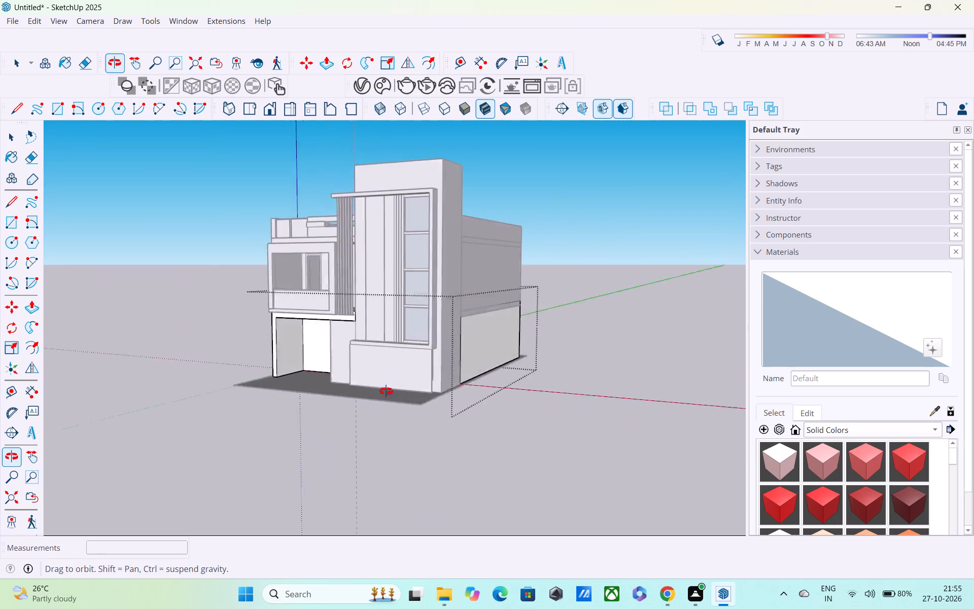
{"action": "middle_click_drag", "start_coordinate": [386, 391], "coordinate": [500, 347]}
{"action": "key", "text": "space"}
{"action": "scroll", "coordinate": [311, 330], "scroll_direction": "up", "scroll_amount": 8}
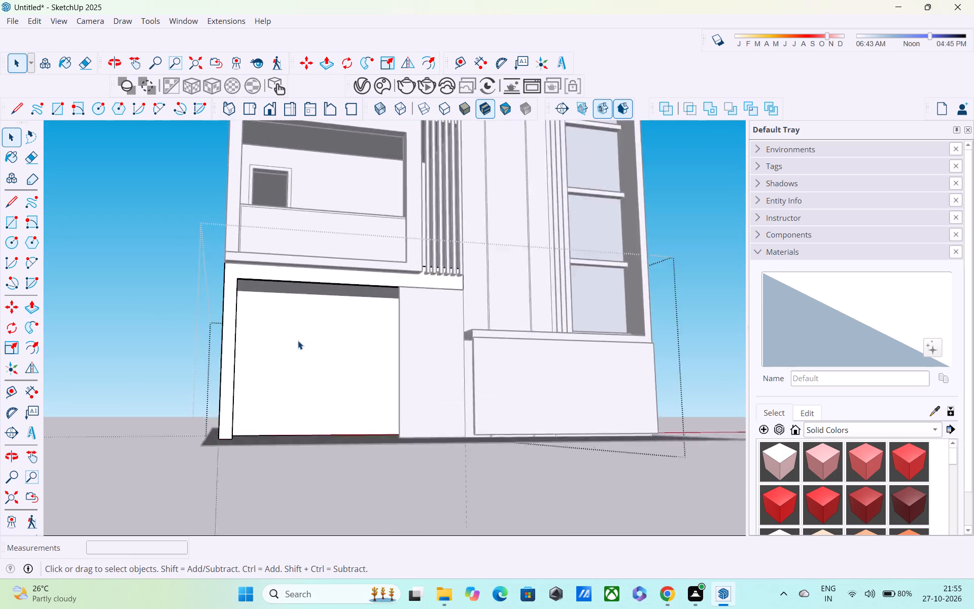
{"action": "scroll", "coordinate": [298, 341], "scroll_direction": "up", "scroll_amount": 3}
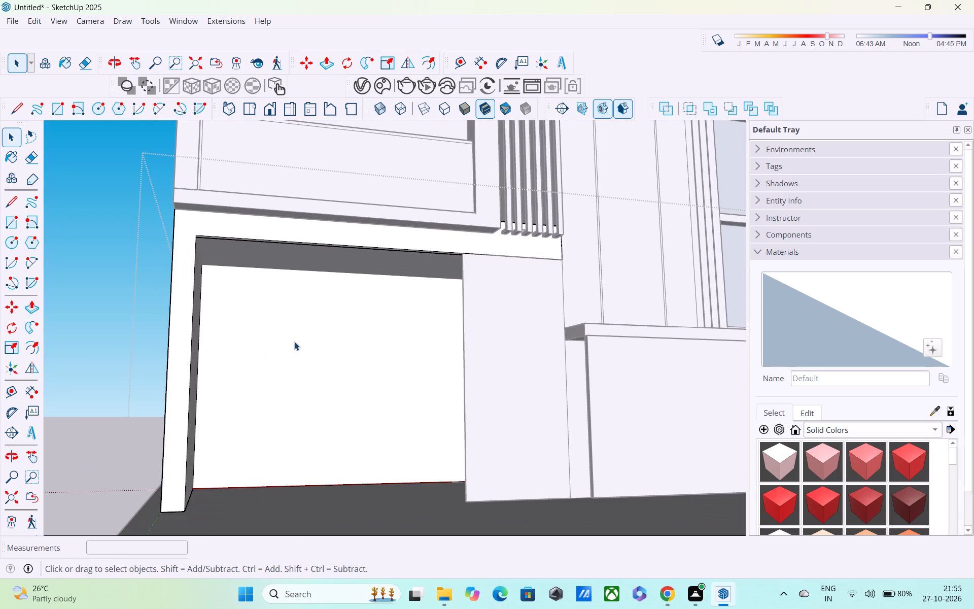
{"action": "key", "text": "r"}
{"action": "middle_click_drag", "start_coordinate": [254, 324], "coordinate": [203, 317]}
{"action": "scroll", "coordinate": [210, 286], "scroll_direction": "up", "scroll_amount": 3}
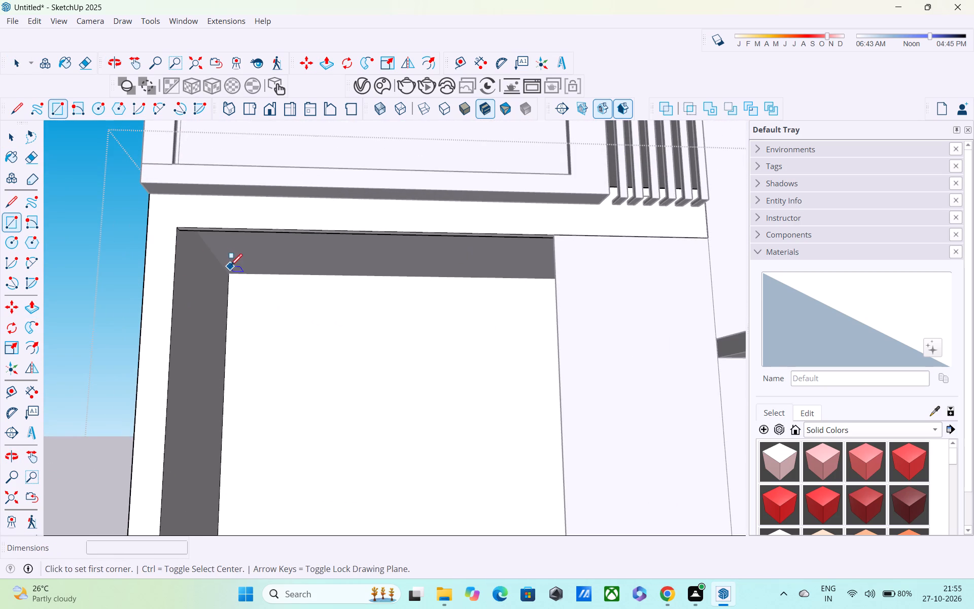
{"action": "left_click", "coordinate": [228, 277]}
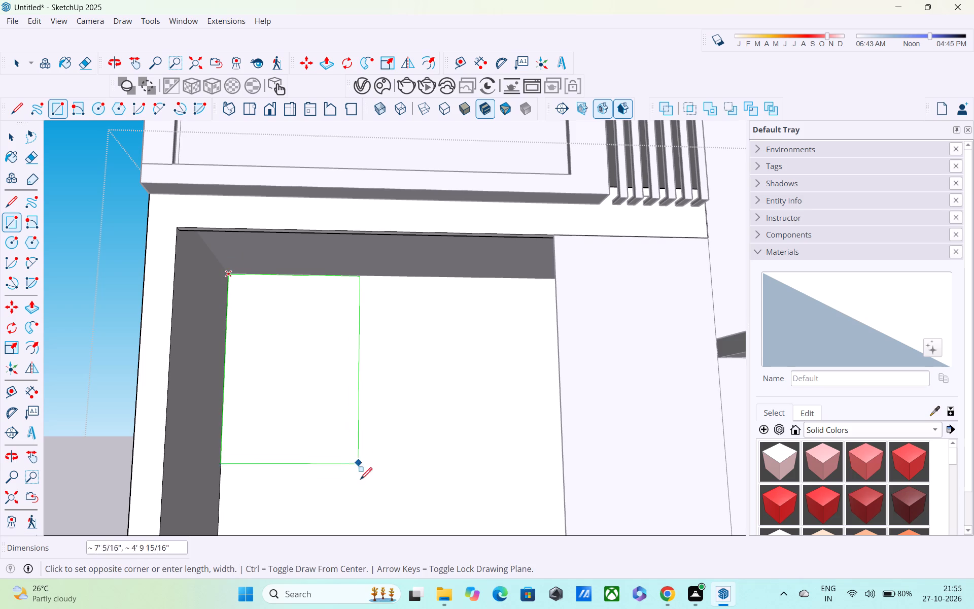
{"action": "middle_click_drag", "start_coordinate": [390, 493], "coordinate": [192, 386], "text": "shift"}
{"action": "middle_click_drag", "start_coordinate": [203, 401], "coordinate": [426, 480]}
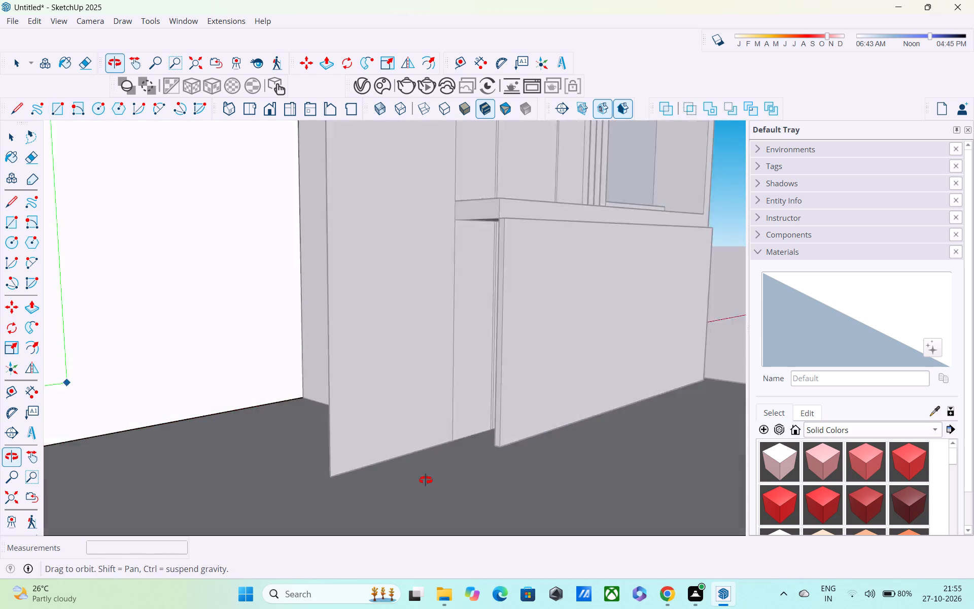
{"action": "middle_click_drag", "start_coordinate": [426, 480], "coordinate": [438, 478]}
{"action": "left_click", "coordinate": [270, 401]}
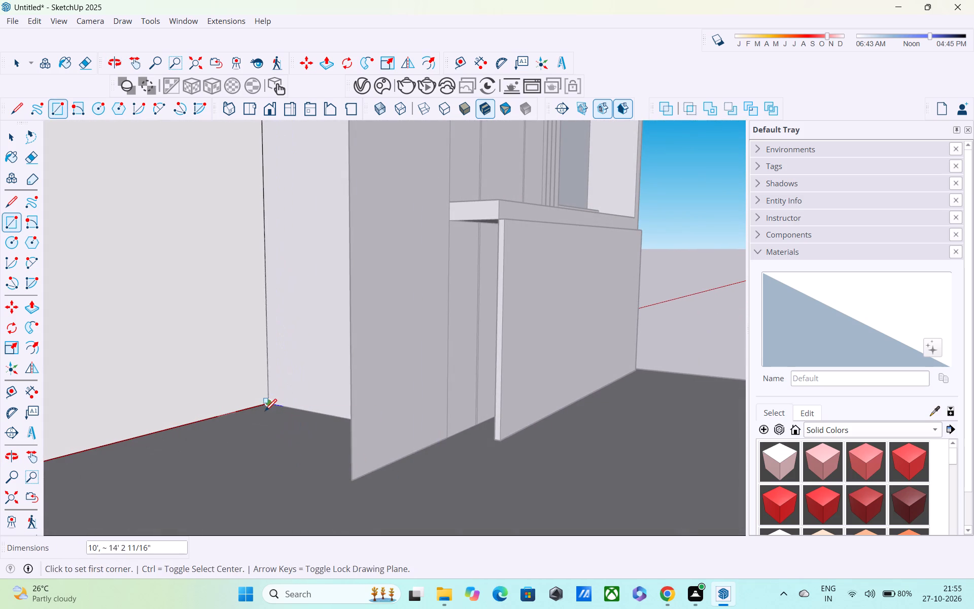
Push/pull the rectangular back-wall face inward 9" to cut through into the room behind.
{"action": "scroll", "coordinate": [265, 413], "scroll_direction": "down", "scroll_amount": 1}
{"action": "middle_click_drag", "start_coordinate": [259, 420], "coordinate": [164, 423]}
{"action": "key", "text": "space"}
{"action": "left_click", "coordinate": [145, 370]}
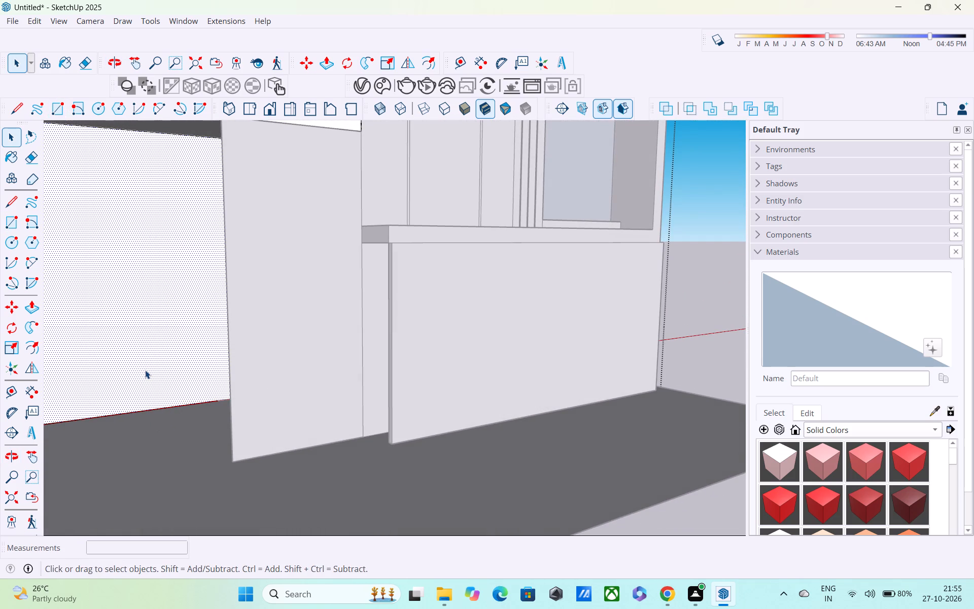
{"action": "key", "text": "p"}
{"action": "left_click", "coordinate": [143, 377]}
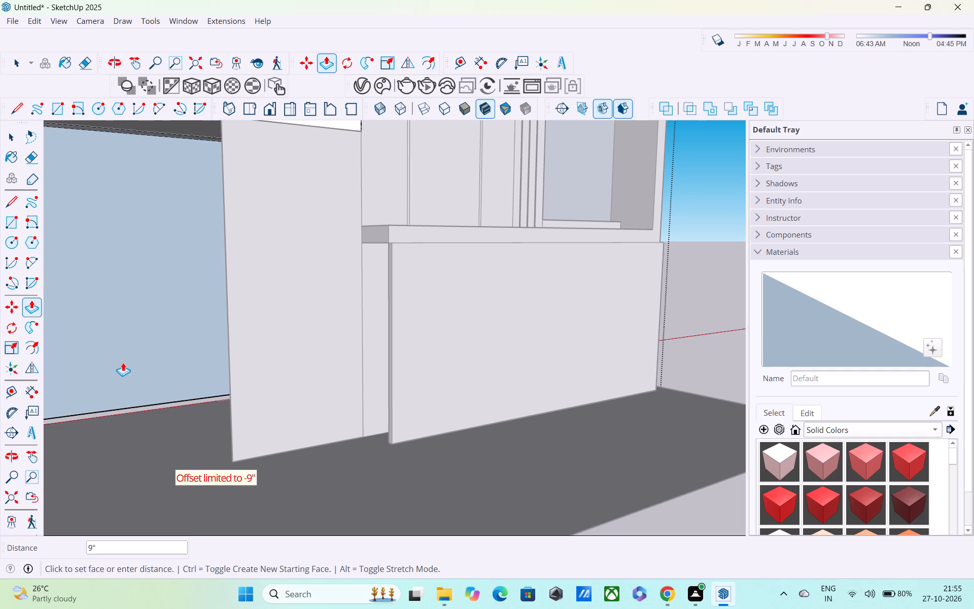
{"action": "left_click", "coordinate": [123, 362]}
Examine the cut-through opening's floor corner beside the side panel and the interior walls of the room behind it.
{"action": "middle_click_drag", "start_coordinate": [128, 377], "coordinate": [295, 379]}
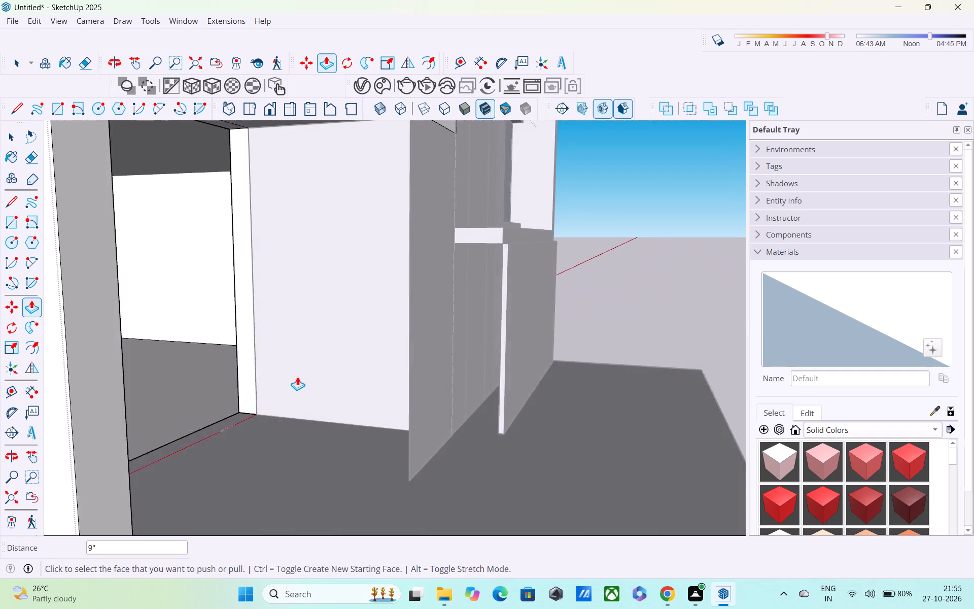
{"action": "scroll", "coordinate": [297, 377], "scroll_direction": "down", "scroll_amount": 5}
{"action": "middle_click_drag", "start_coordinate": [296, 377], "coordinate": [96, 394]}
{"action": "scroll", "coordinate": [95, 387], "scroll_direction": "up", "scroll_amount": 3}
{"action": "scroll", "coordinate": [95, 387], "scroll_direction": "down", "scroll_amount": 1}
{"action": "scroll", "coordinate": [95, 387], "scroll_direction": "up", "scroll_amount": 4}
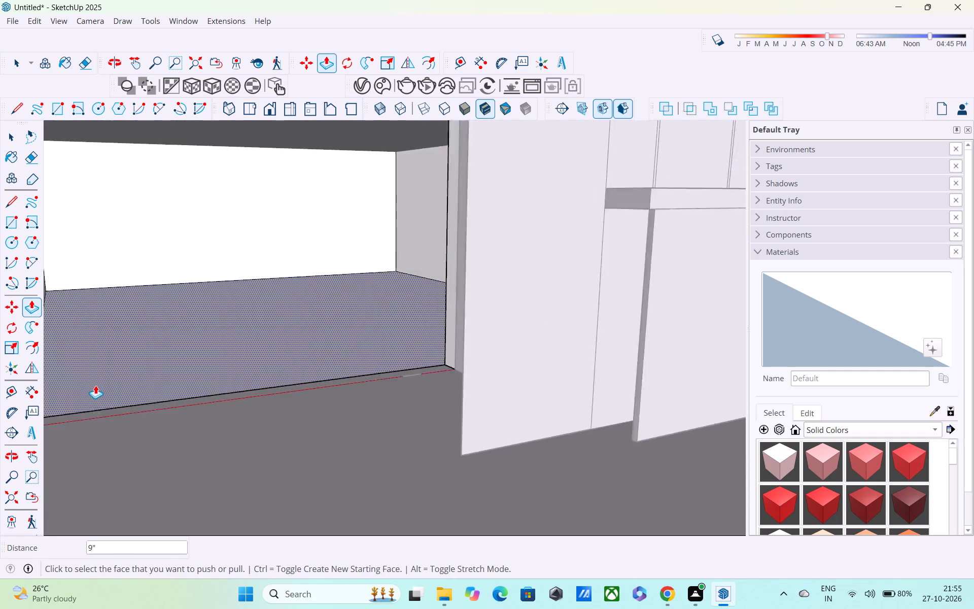
{"action": "scroll", "coordinate": [95, 385], "scroll_direction": "up", "scroll_amount": 6}
{"action": "scroll", "coordinate": [130, 384], "scroll_direction": "down", "scroll_amount": 4}
{"action": "middle_click_drag", "start_coordinate": [134, 393], "coordinate": [135, 395]}
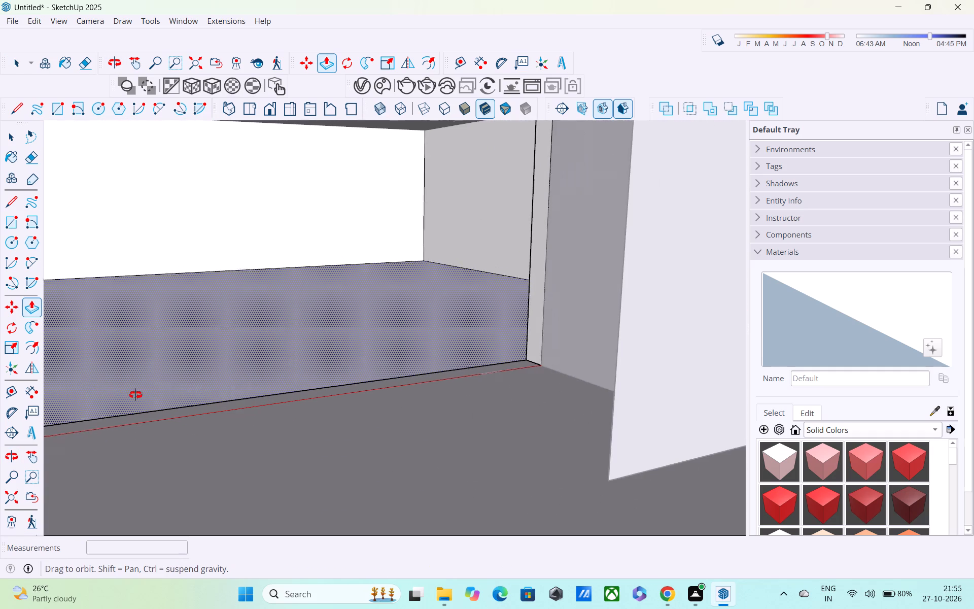
{"action": "middle_click_drag", "start_coordinate": [135, 395], "coordinate": [161, 384]}
{"action": "scroll", "coordinate": [541, 379], "scroll_direction": "up", "scroll_amount": 2}
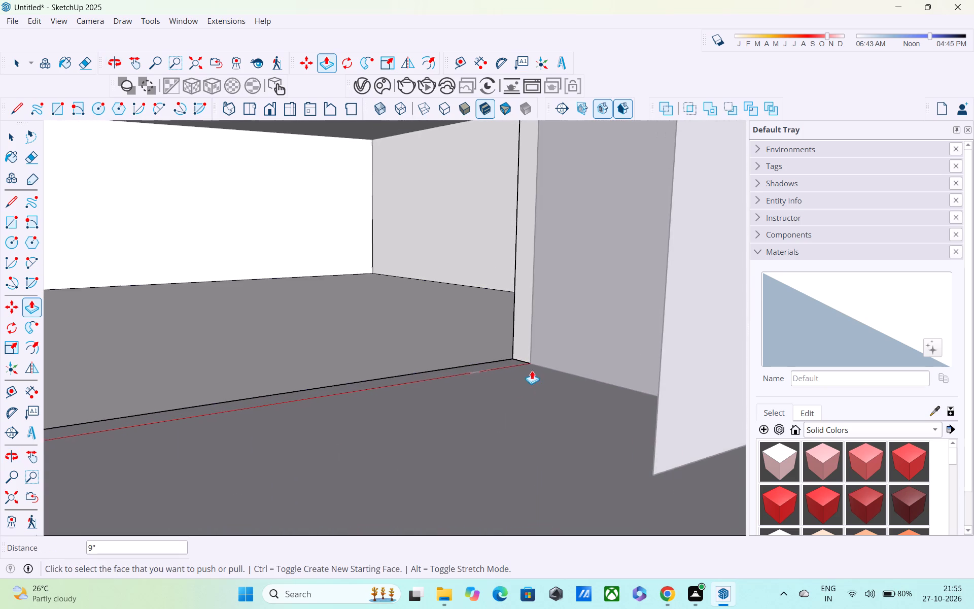
{"action": "scroll", "coordinate": [532, 370], "scroll_direction": "up", "scroll_amount": 2}
{"action": "scroll", "coordinate": [470, 328], "scroll_direction": "up", "scroll_amount": 5}
{"action": "middle_click_drag", "start_coordinate": [468, 324], "coordinate": [623, 372]}
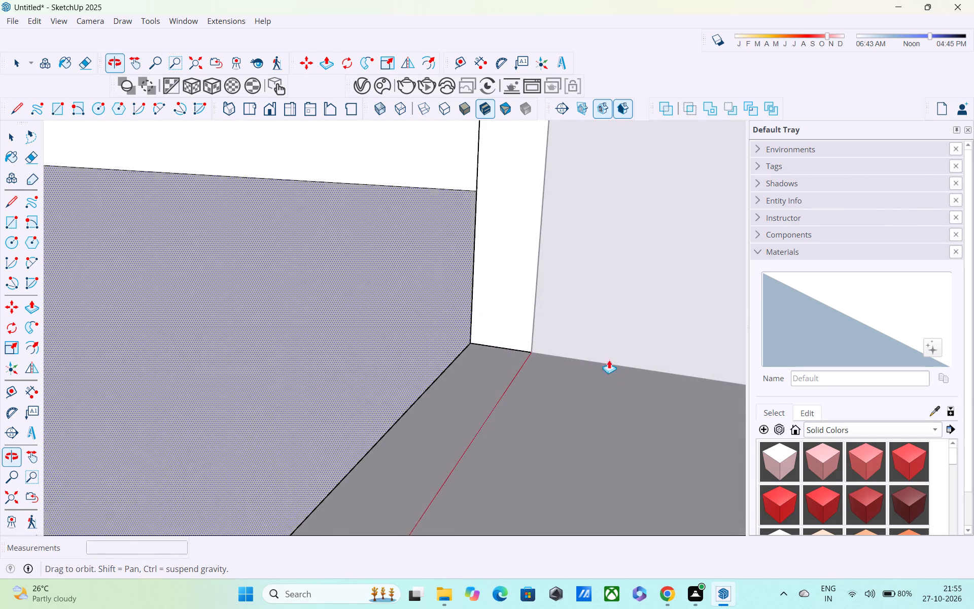
{"action": "scroll", "coordinate": [578, 342], "scroll_direction": "up", "scroll_amount": 6}
{"action": "scroll", "coordinate": [450, 312], "scroll_direction": "up", "scroll_amount": 5}
{"action": "middle_click_drag", "start_coordinate": [440, 310], "coordinate": [637, 321]}
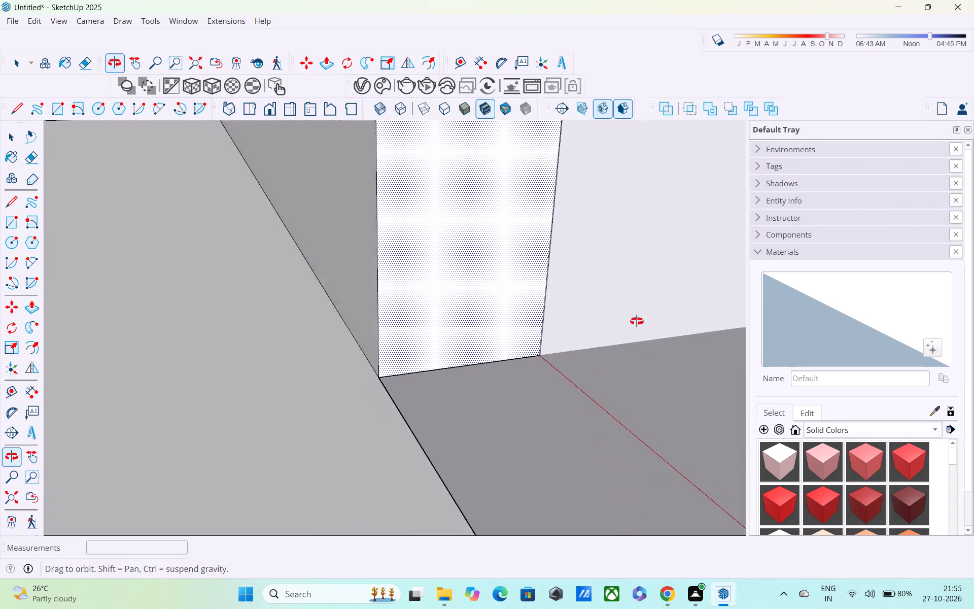
{"action": "middle_click_drag", "start_coordinate": [637, 321], "coordinate": [710, 286]}
{"action": "scroll", "coordinate": [681, 292], "scroll_direction": "down", "scroll_amount": 5}
{"action": "middle_click_drag", "start_coordinate": [559, 356], "coordinate": [638, 345]}
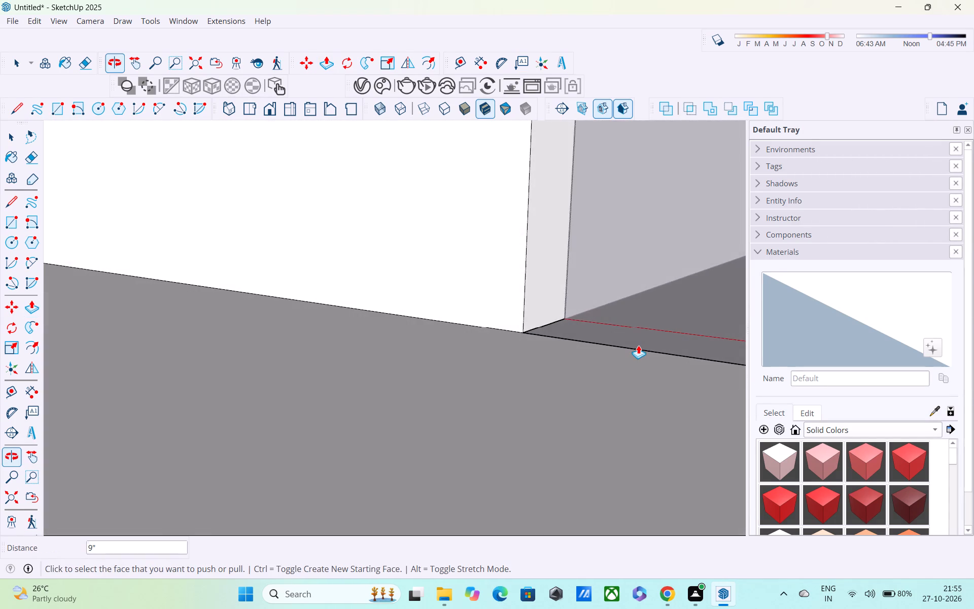
{"action": "scroll", "coordinate": [637, 345], "scroll_direction": "down", "scroll_amount": 11}
{"action": "middle_click_drag", "start_coordinate": [616, 363], "coordinate": [689, 394]}
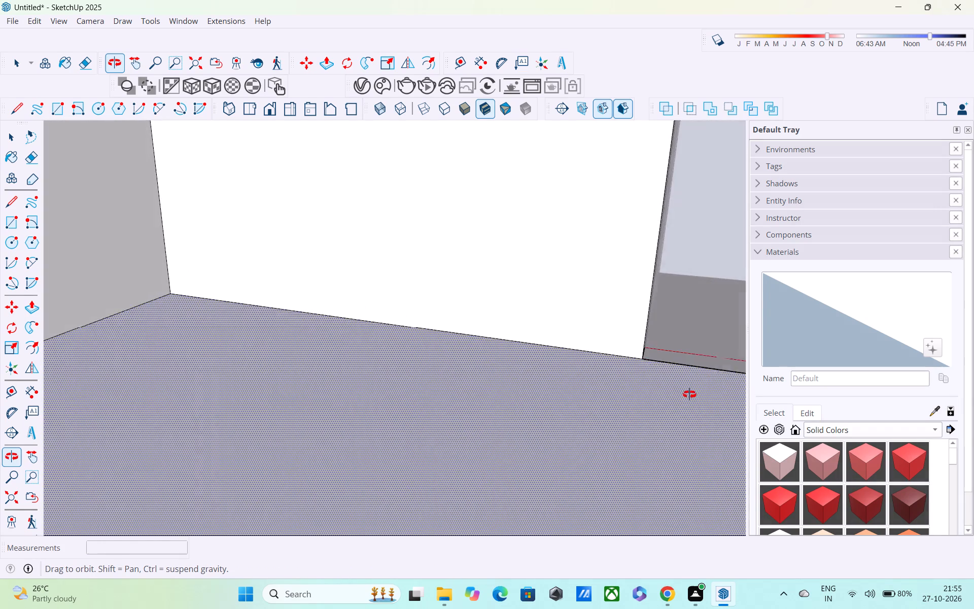
{"action": "middle_click_drag", "start_coordinate": [689, 394], "coordinate": [687, 391]}
{"action": "scroll", "coordinate": [674, 379], "scroll_direction": "down", "scroll_amount": 6}
{"action": "middle_click_drag", "start_coordinate": [674, 379], "coordinate": [625, 481], "text": "shift"}
{"action": "scroll", "coordinate": [674, 384], "scroll_direction": "down", "scroll_amount": 1, "text": "shift"}
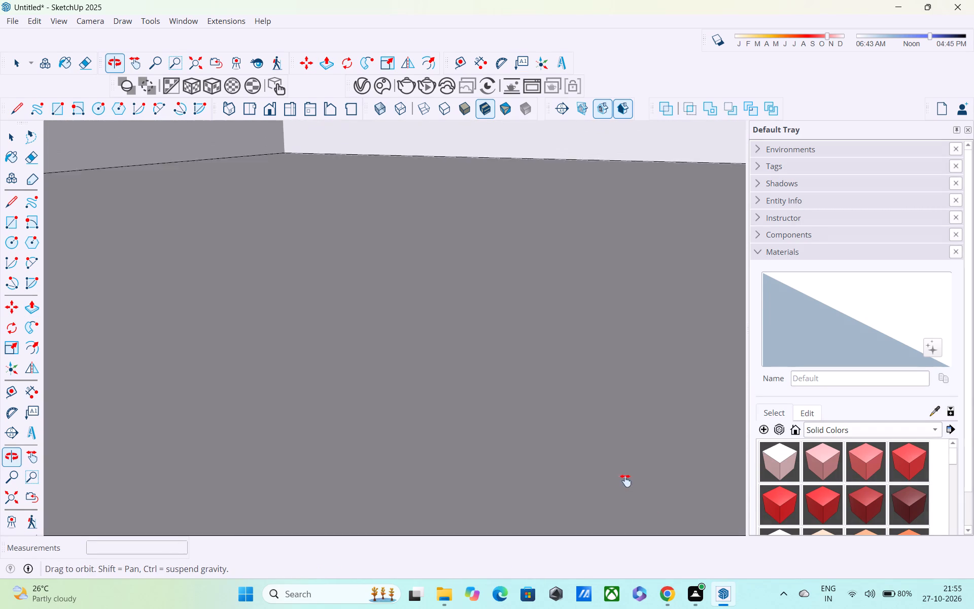
{"action": "middle_click_drag", "start_coordinate": [625, 481], "coordinate": [614, 392], "text": "shift"}
{"action": "middle_click_drag", "start_coordinate": [614, 392], "coordinate": [590, 414]}
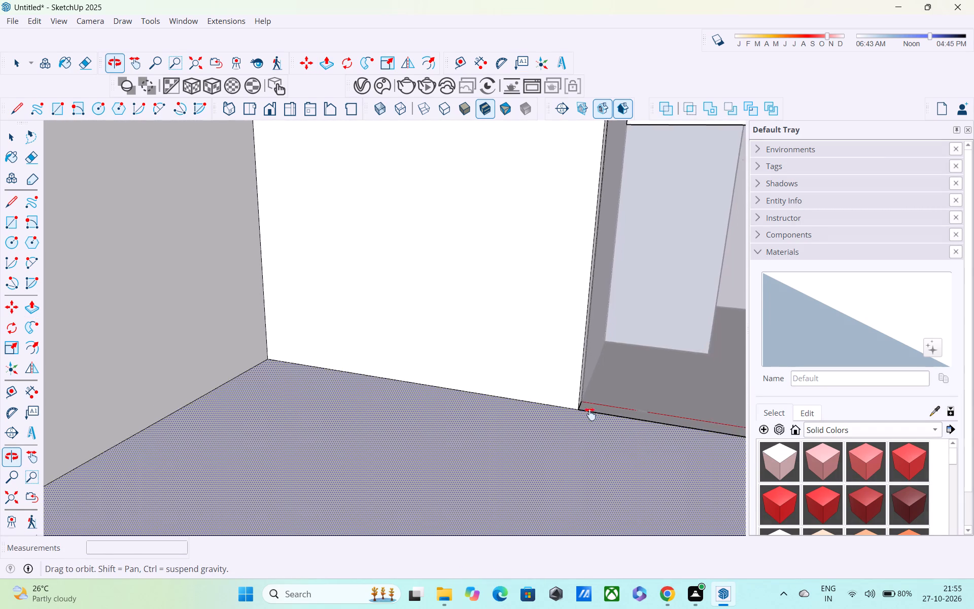
{"action": "middle_click_drag", "start_coordinate": [590, 414], "coordinate": [589, 408]}
{"action": "middle_click_drag", "start_coordinate": [575, 426], "coordinate": [559, 500]}
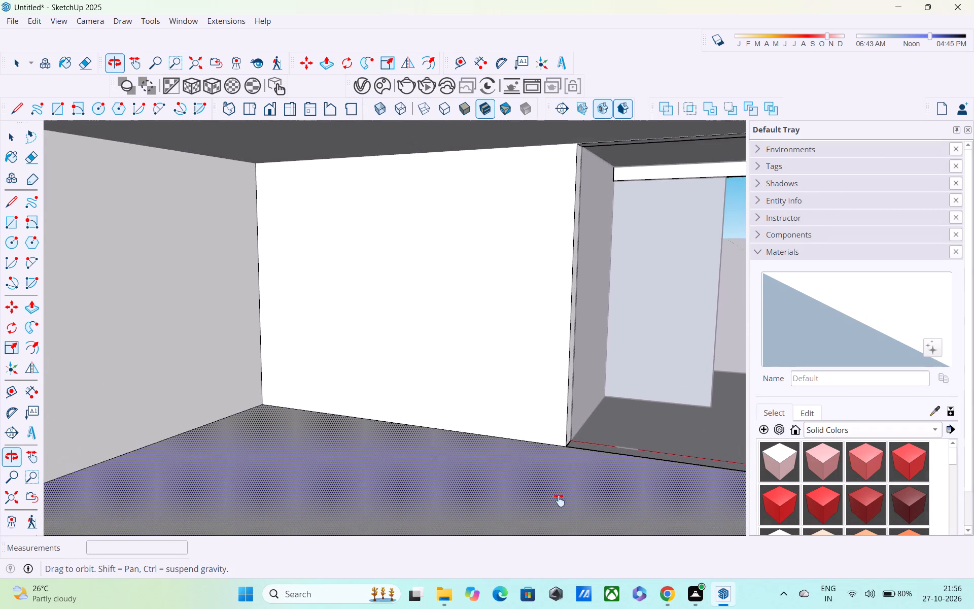
{"action": "middle_click_drag", "start_coordinate": [559, 500], "coordinate": [554, 518]}
Outline a 9" wide by 10' high strip with lines on the interior wall face beside the cut-through opening, from floor to ceiling.
{"action": "key", "text": "l"}
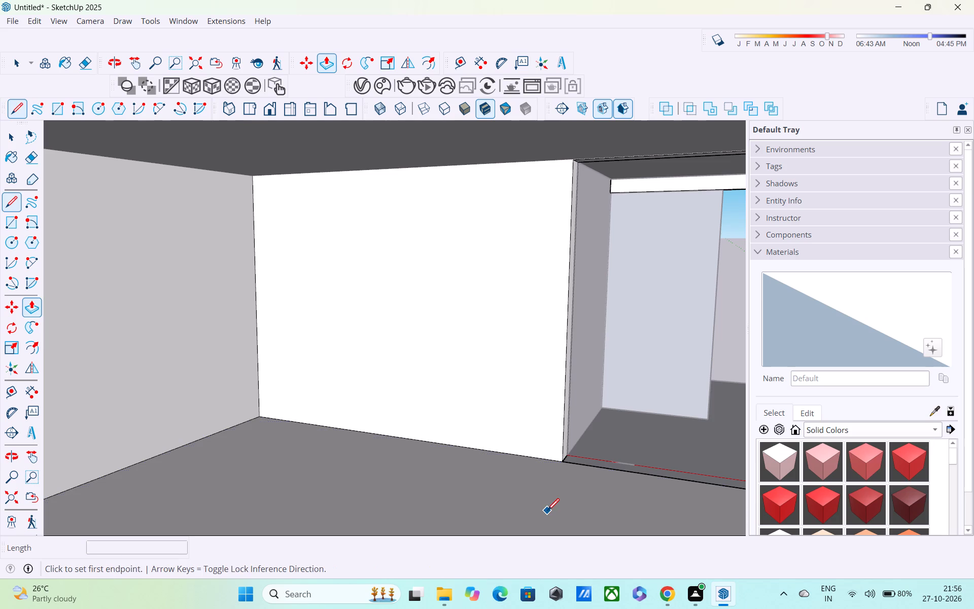
{"action": "left_click", "coordinate": [562, 462]}
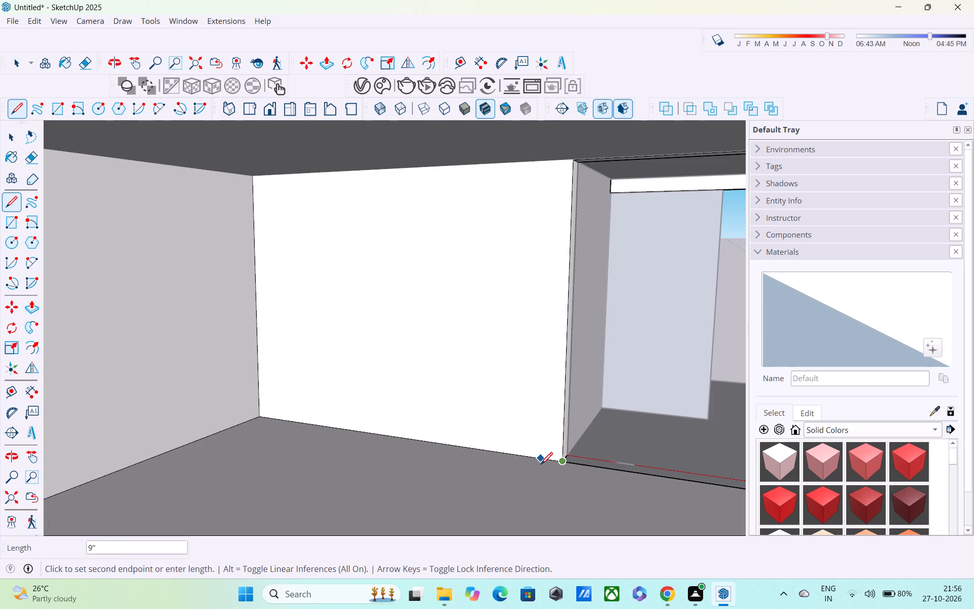
{"action": "left_click", "coordinate": [540, 458]}
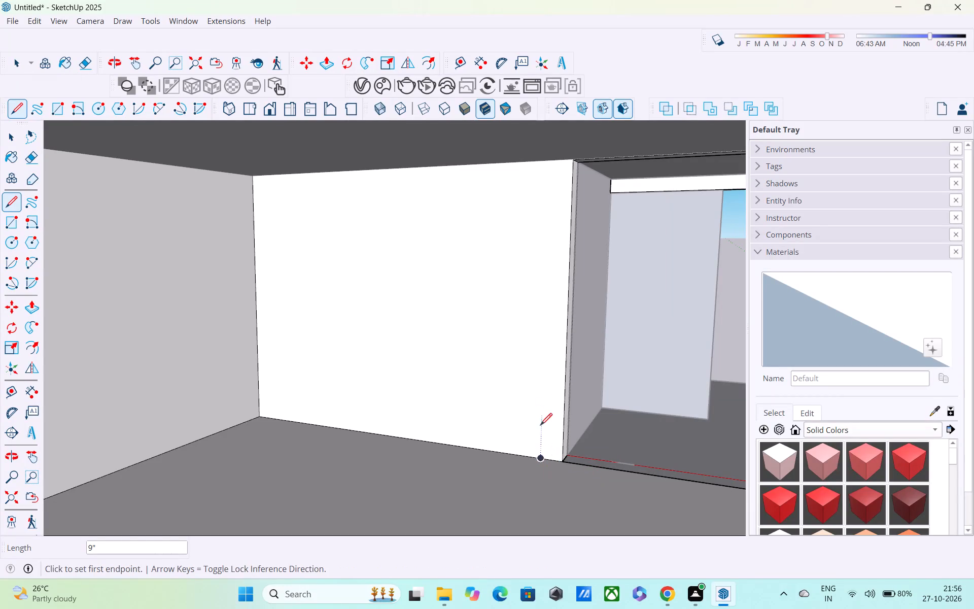
{"action": "left_click", "coordinate": [540, 461]}
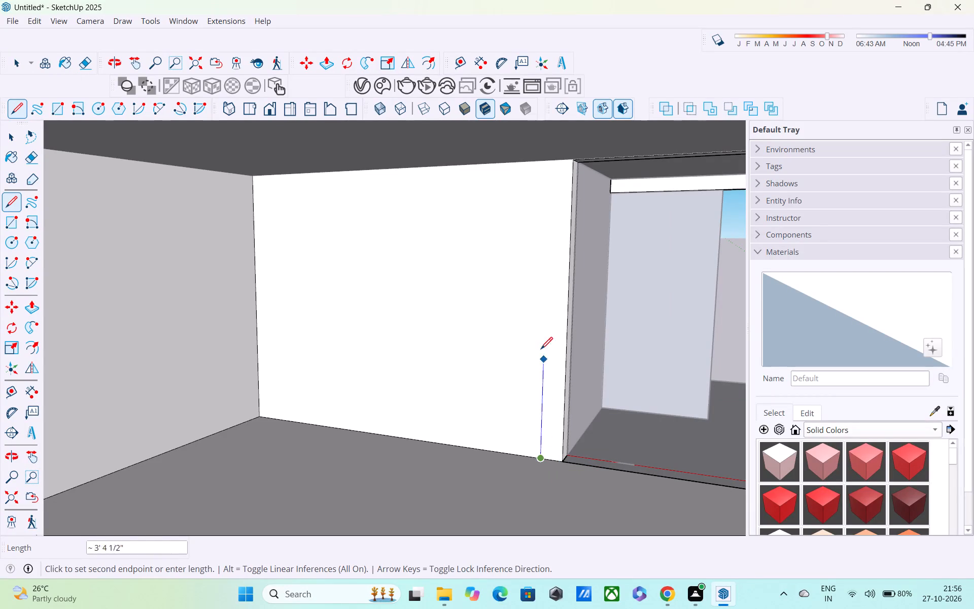
{"action": "middle_click_drag", "start_coordinate": [562, 273], "coordinate": [563, 335]}
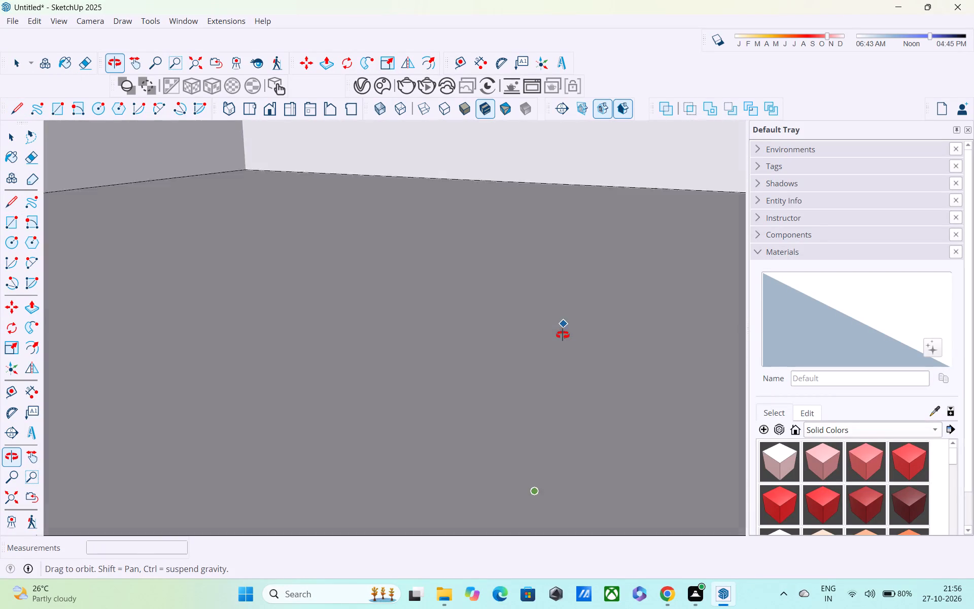
{"action": "middle_click_drag", "start_coordinate": [563, 335], "coordinate": [558, 254]}
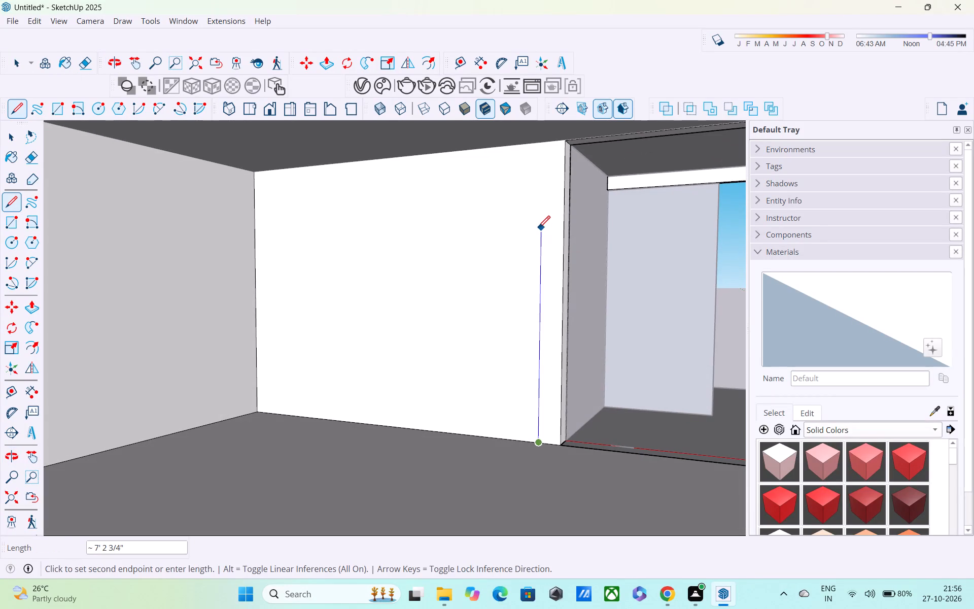
{"action": "middle_click_drag", "start_coordinate": [549, 248], "coordinate": [571, 364], "text": "shift"}
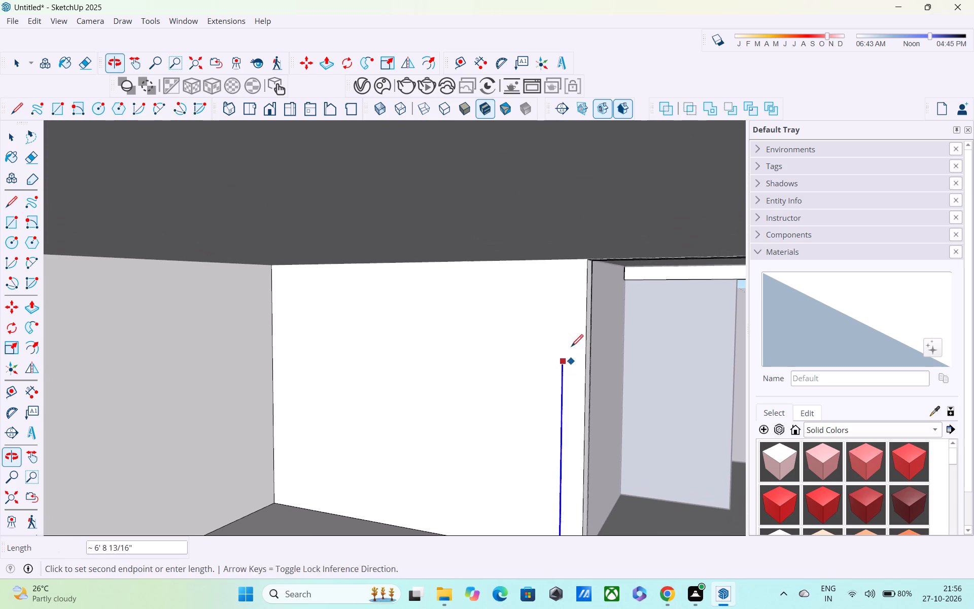
{"action": "left_click", "coordinate": [565, 258]}
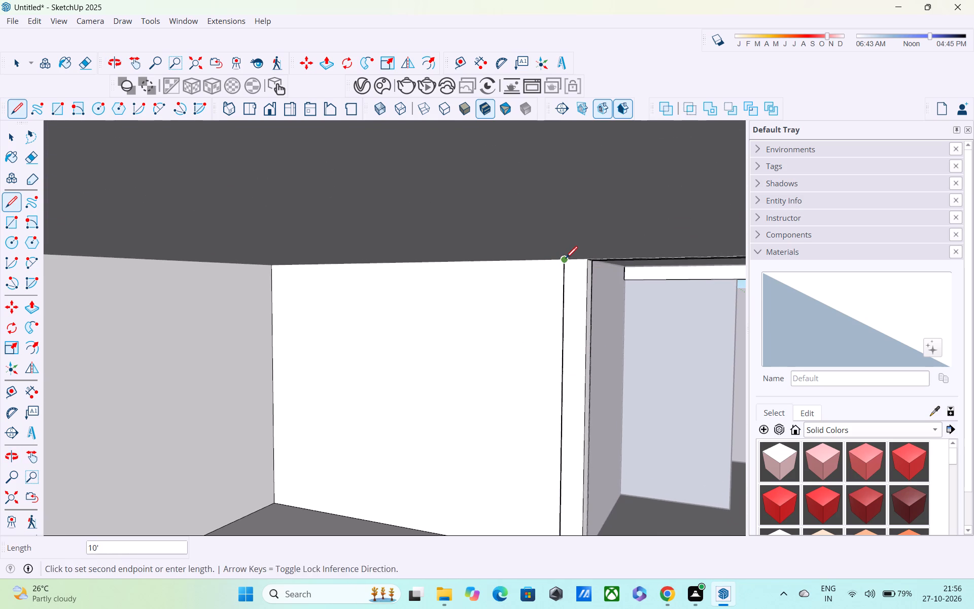
{"action": "key", "text": "p"}
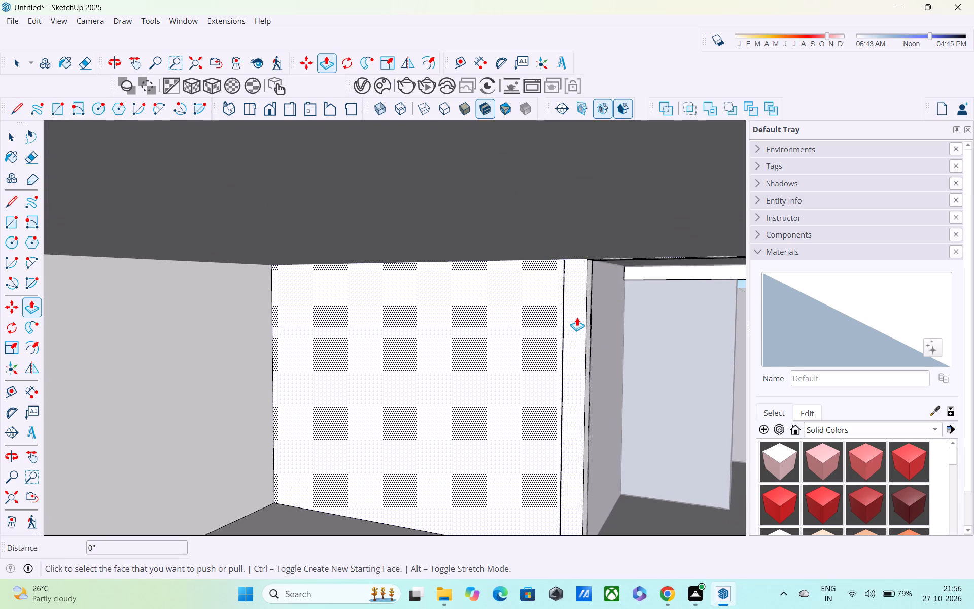
{"action": "key", "text": "l"}
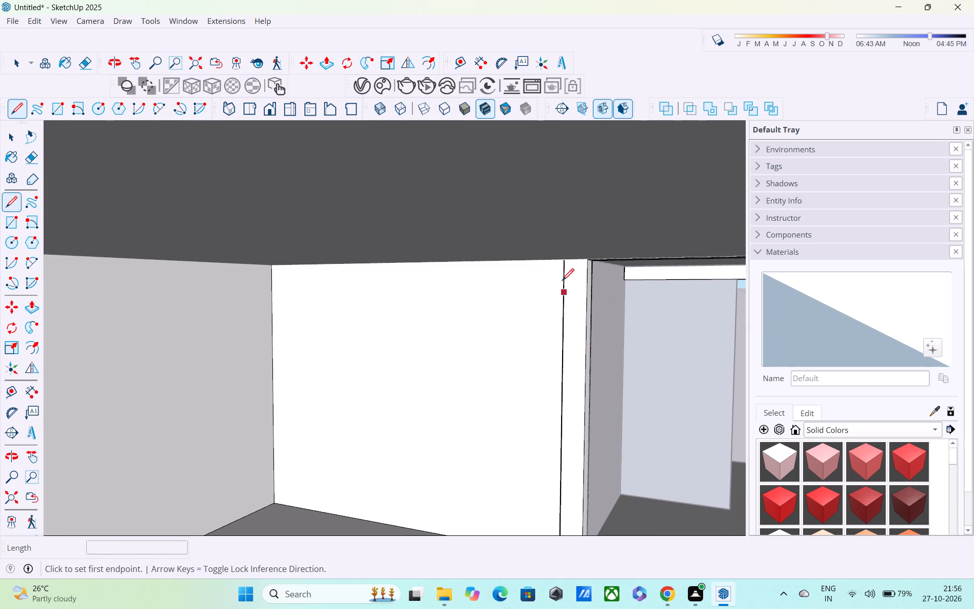
{"action": "left_click", "coordinate": [566, 262]}
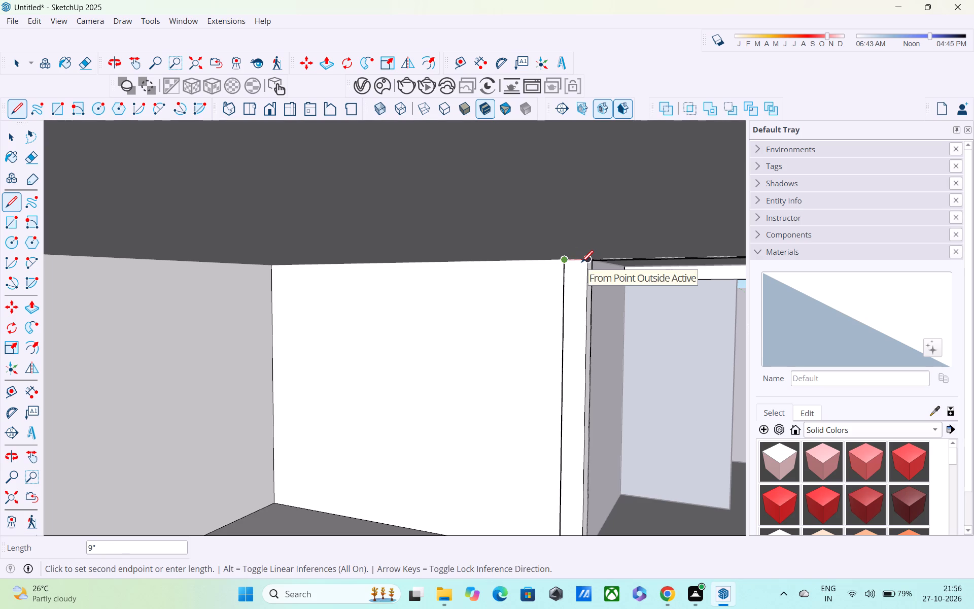
{"action": "left_click", "coordinate": [581, 263]}
Push/pull the narrow strip beside the opening out 29' 9" through the room to form a partition wall.
{"action": "key", "text": "p"}
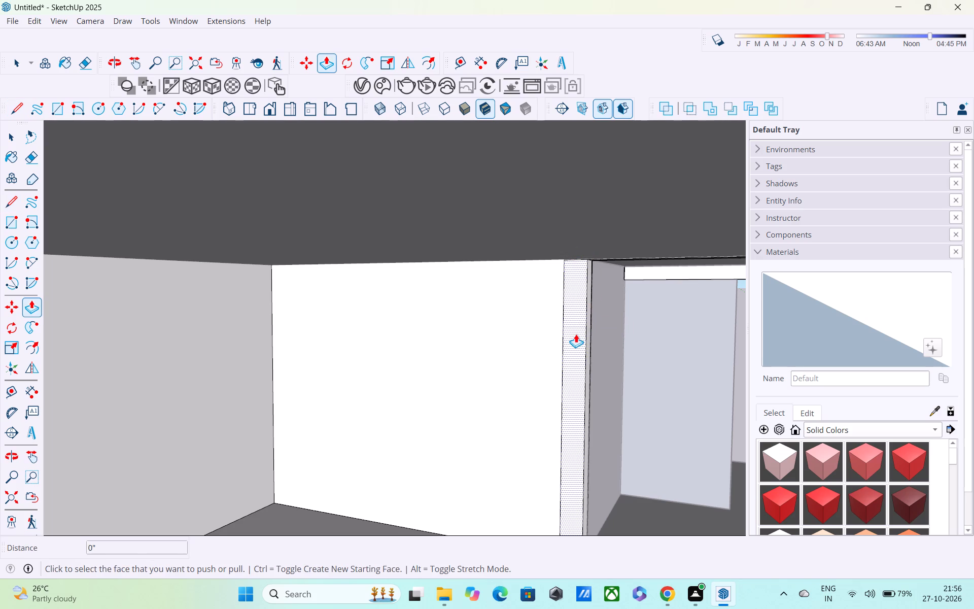
{"action": "left_click", "coordinate": [576, 334]}
{"action": "scroll", "coordinate": [555, 365], "scroll_direction": "down", "scroll_amount": 5}
{"action": "scroll", "coordinate": [500, 419], "scroll_direction": "down", "scroll_amount": 1}
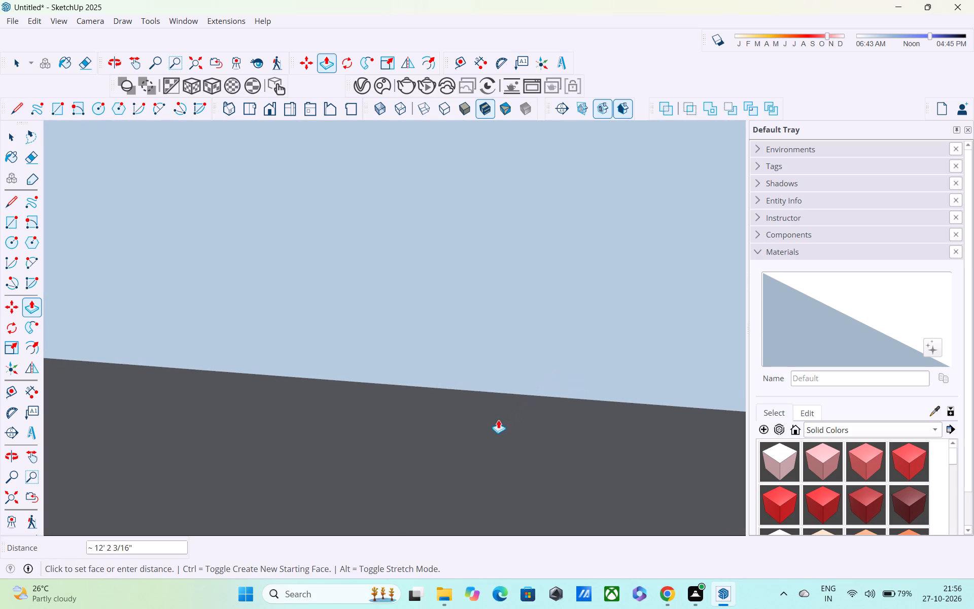
{"action": "scroll", "coordinate": [278, 570], "scroll_direction": "down", "scroll_amount": 4}
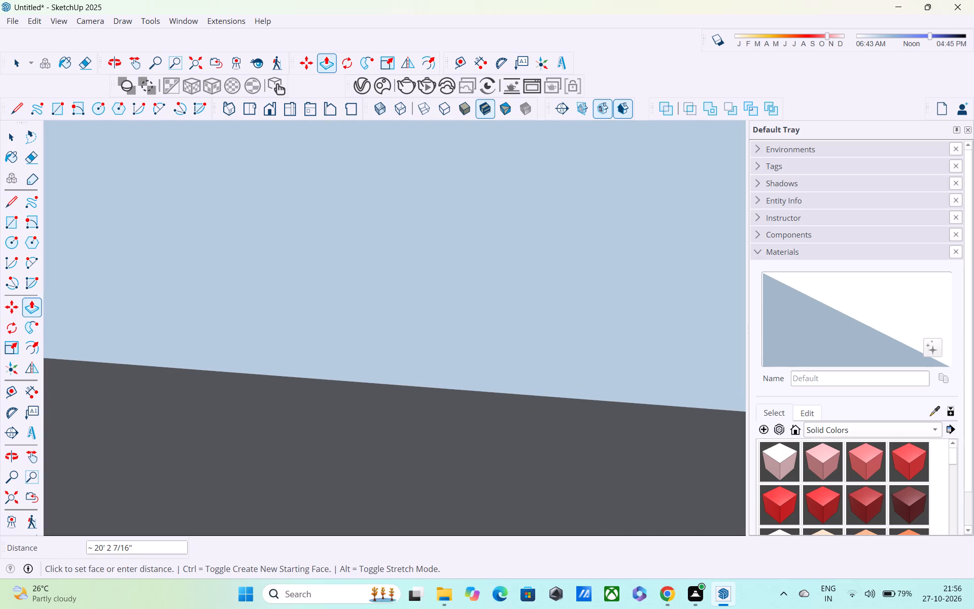
{"action": "scroll", "coordinate": [337, 490], "scroll_direction": "down", "scroll_amount": 1}
{"action": "middle_click_drag", "start_coordinate": [337, 490], "coordinate": [382, 403]}
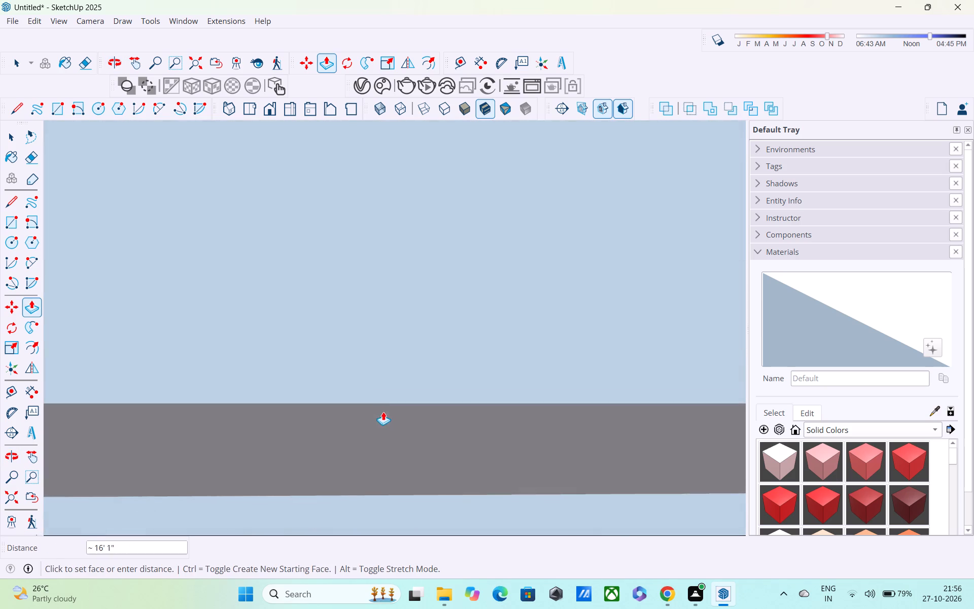
{"action": "scroll", "coordinate": [383, 413], "scroll_direction": "down", "scroll_amount": 17}
{"action": "scroll", "coordinate": [392, 453], "scroll_direction": "down", "scroll_amount": 6}
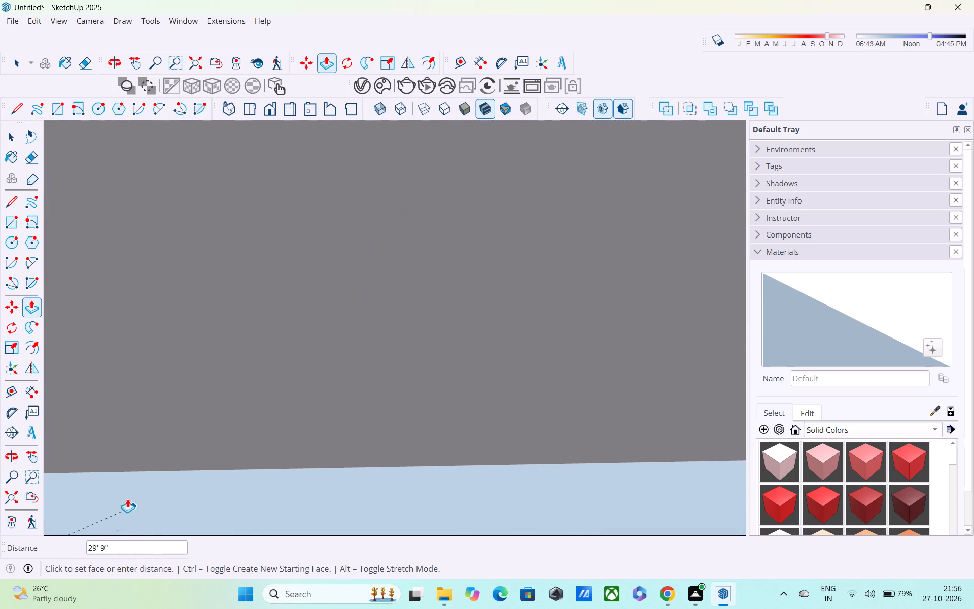
{"action": "left_click", "coordinate": [13, 498]}
{"action": "middle_click_drag", "start_coordinate": [229, 501], "coordinate": [181, 446]}
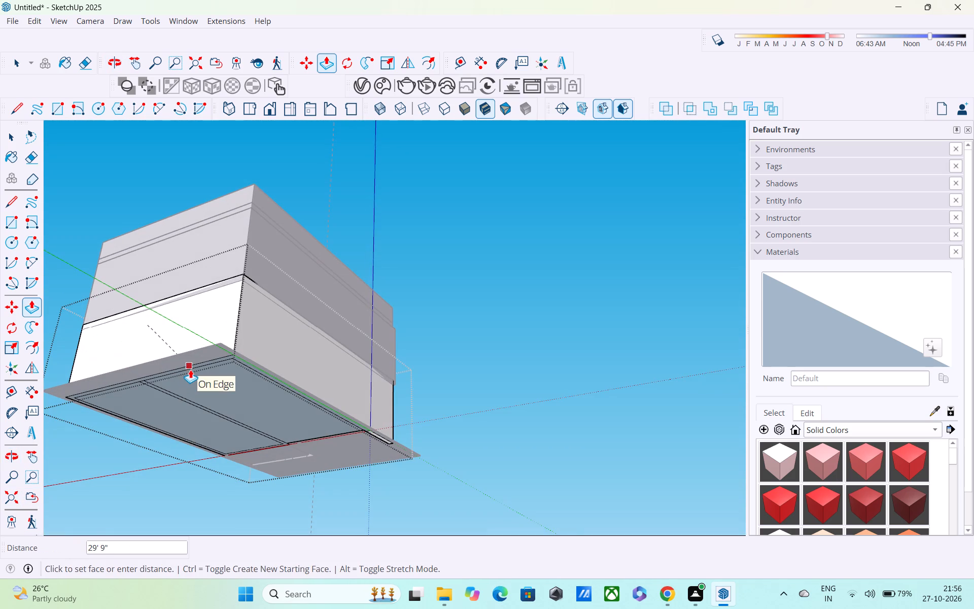
{"action": "left_click", "coordinate": [190, 369]}
Finish editing the ground-floor group and return to the whole building model.
{"action": "middle_click_drag", "start_coordinate": [252, 436], "coordinate": [43, 608]}
{"action": "scroll", "coordinate": [411, 423], "scroll_direction": "down", "scroll_amount": 4}
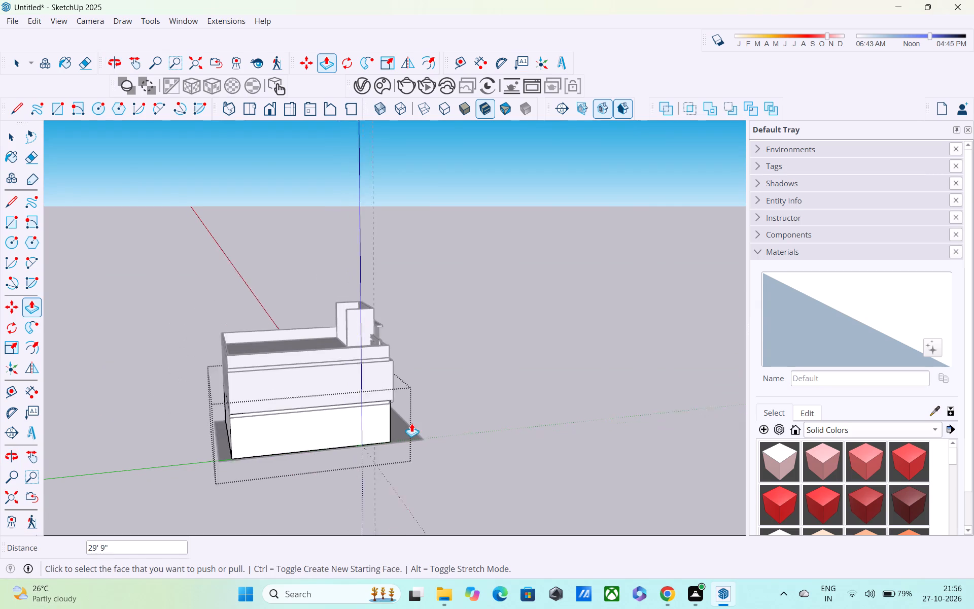
{"action": "scroll", "coordinate": [411, 423], "scroll_direction": "down", "scroll_amount": 1}
{"action": "middle_click_drag", "start_coordinate": [395, 421], "coordinate": [62, 386]}
{"action": "scroll", "coordinate": [417, 472], "scroll_direction": "up", "scroll_amount": 4}
{"action": "scroll", "coordinate": [355, 424], "scroll_direction": "up", "scroll_amount": 4}
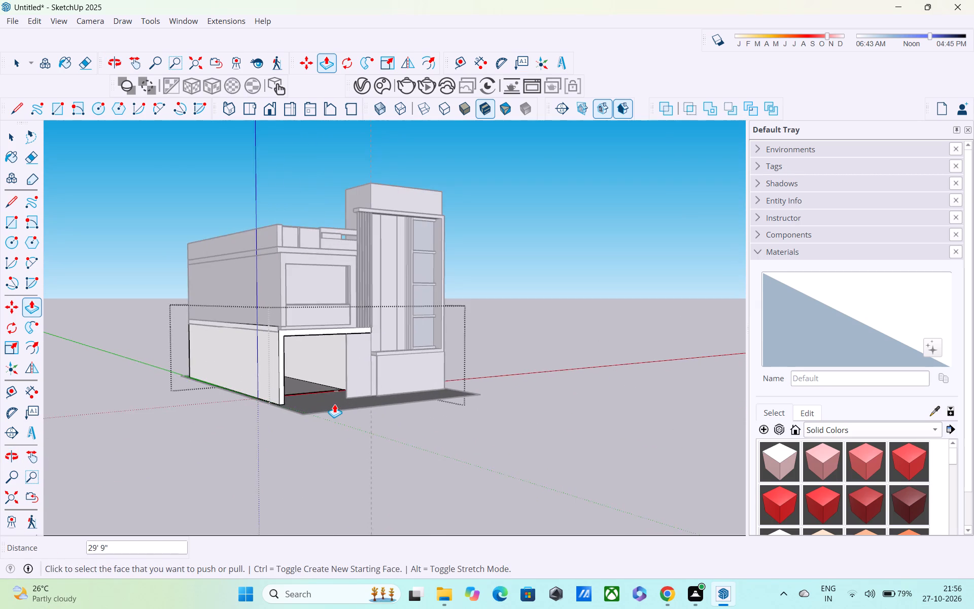
{"action": "middle_click_drag", "start_coordinate": [323, 398], "coordinate": [250, 365]}
{"action": "scroll", "coordinate": [341, 426], "scroll_direction": "up", "scroll_amount": 4}
{"action": "middle_click_drag", "start_coordinate": [316, 394], "coordinate": [217, 438]}
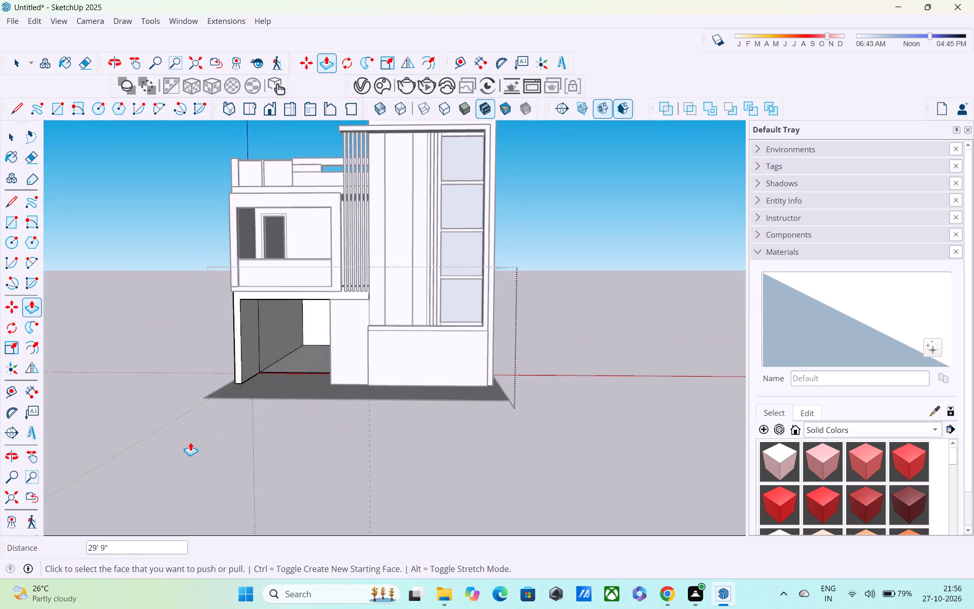
{"action": "key", "text": "space"}
{"action": "left_click", "coordinate": [166, 388]}
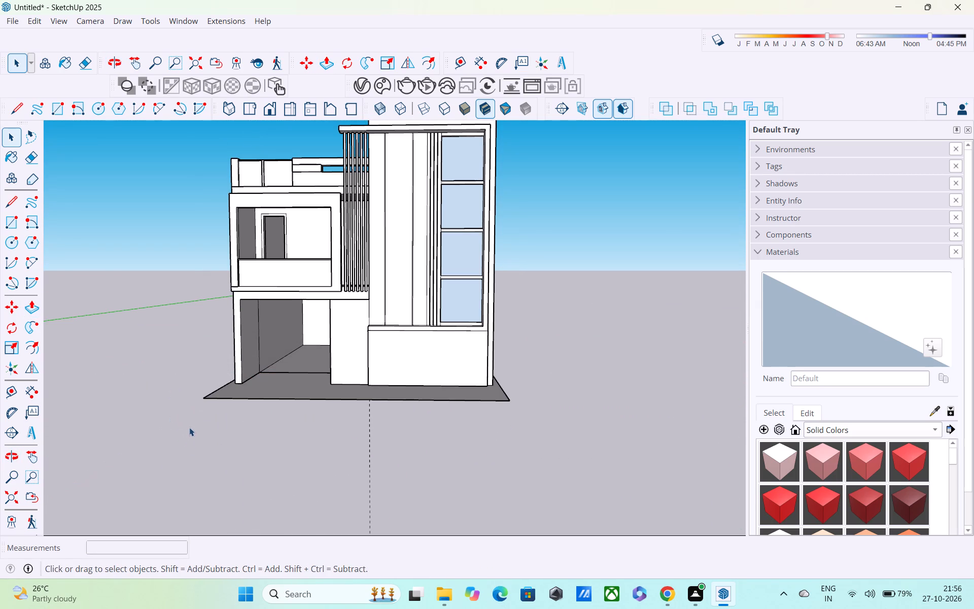
Examine the building's exterior from the front and side, then the ledge and low wall beneath the tower window.
{"action": "scroll", "coordinate": [191, 435], "scroll_direction": "down", "scroll_amount": 3}
{"action": "scroll", "coordinate": [233, 504], "scroll_direction": "down", "scroll_amount": 1}
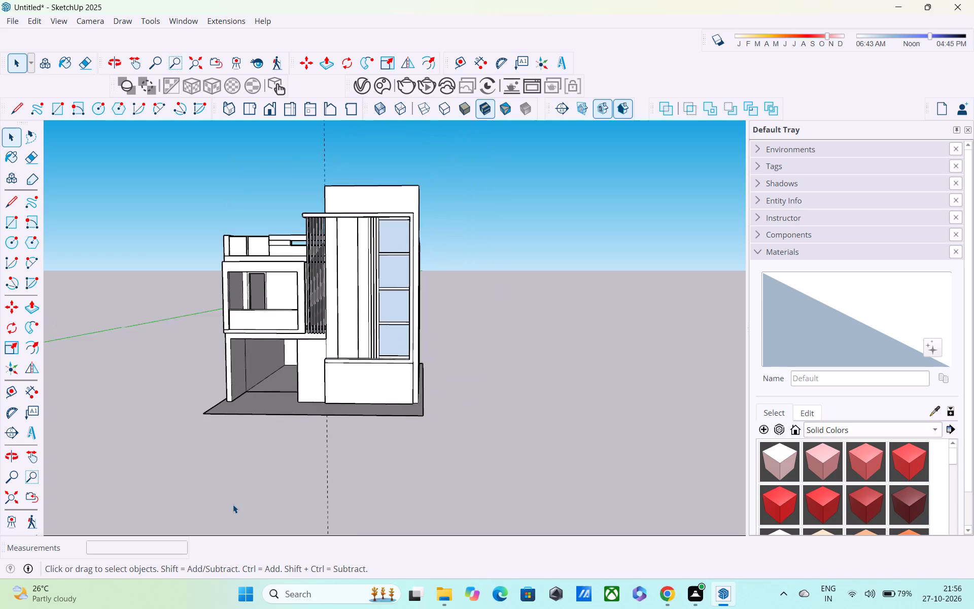
{"action": "scroll", "coordinate": [233, 504], "scroll_direction": "down", "scroll_amount": 4}
{"action": "middle_click_drag", "start_coordinate": [368, 427], "coordinate": [365, 422]}
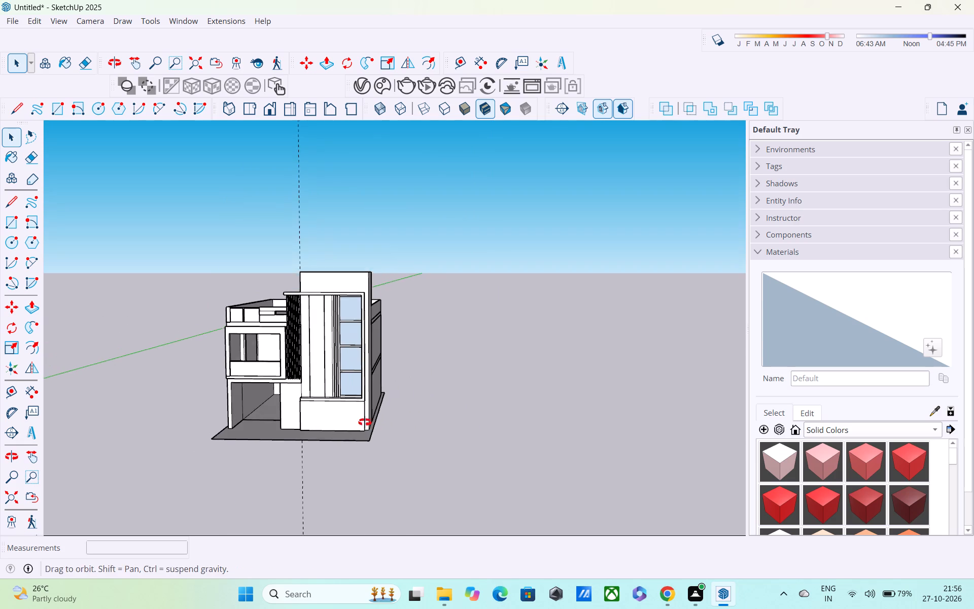
{"action": "middle_click_drag", "start_coordinate": [365, 422], "coordinate": [349, 397]}
{"action": "key", "text": "space"}
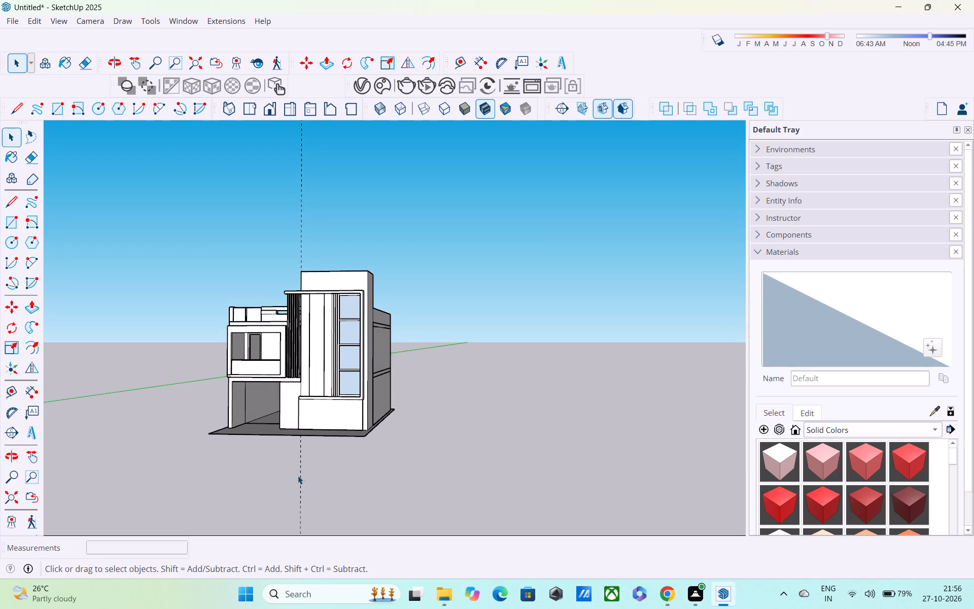
{"action": "middle_click_drag", "start_coordinate": [277, 475], "coordinate": [655, 551]}
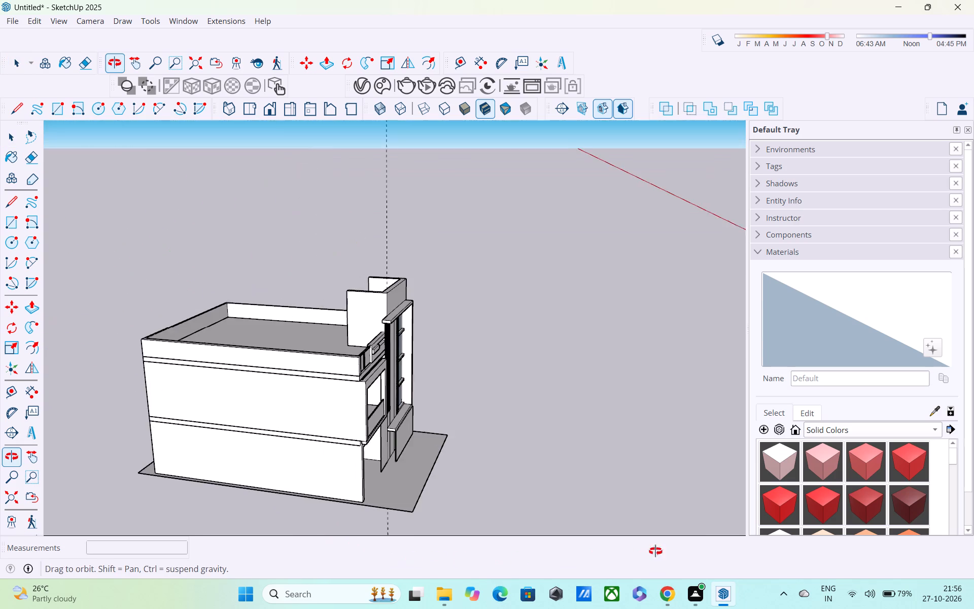
{"action": "middle_click_drag", "start_coordinate": [655, 551], "coordinate": [655, 552]}
{"action": "scroll", "coordinate": [400, 535], "scroll_direction": "up", "scroll_amount": 3}
{"action": "scroll", "coordinate": [379, 454], "scroll_direction": "up", "scroll_amount": 7}
{"action": "scroll", "coordinate": [425, 422], "scroll_direction": "up", "scroll_amount": 3}
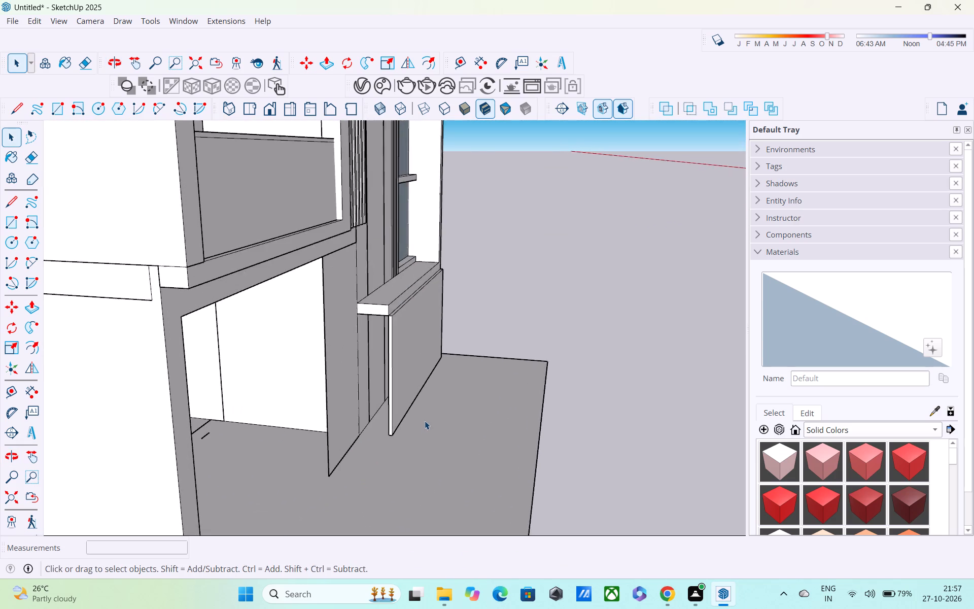
{"action": "scroll", "coordinate": [425, 421], "scroll_direction": "up", "scroll_amount": 5}
{"action": "middle_click_drag", "start_coordinate": [393, 415], "coordinate": [330, 411]}
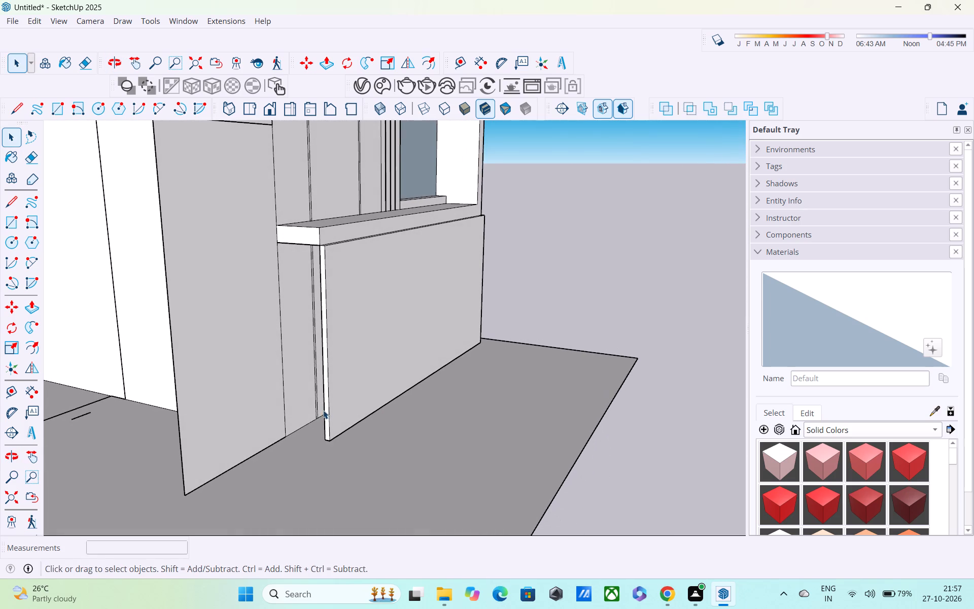
{"action": "scroll", "coordinate": [320, 410], "scroll_direction": "down", "scroll_amount": 4}
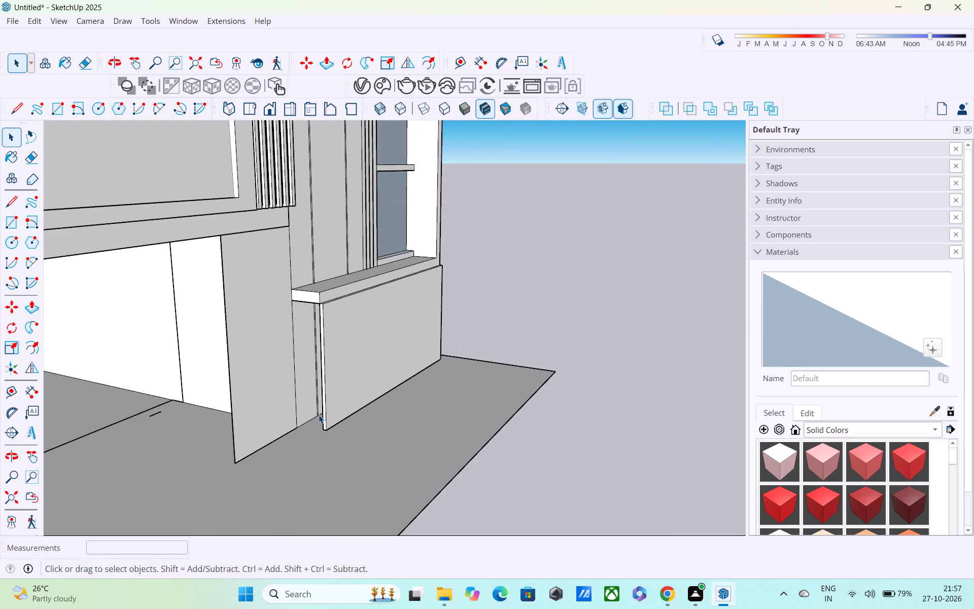
{"action": "scroll", "coordinate": [318, 497], "scroll_direction": "down", "scroll_amount": 1}
{"action": "middle_click_drag", "start_coordinate": [314, 479], "coordinate": [330, 604], "text": "shift"}
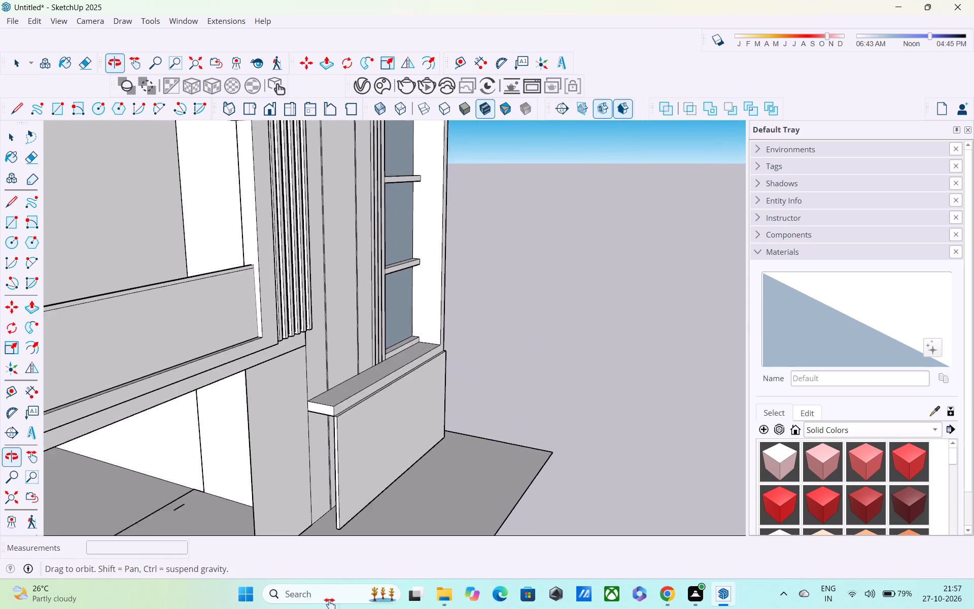
{"action": "middle_click_drag", "start_coordinate": [330, 604], "coordinate": [330, 608], "text": "shift"}
{"action": "scroll", "coordinate": [357, 518], "scroll_direction": "up", "scroll_amount": 3}
{"action": "middle_click_drag", "start_coordinate": [341, 490], "coordinate": [238, 420]}
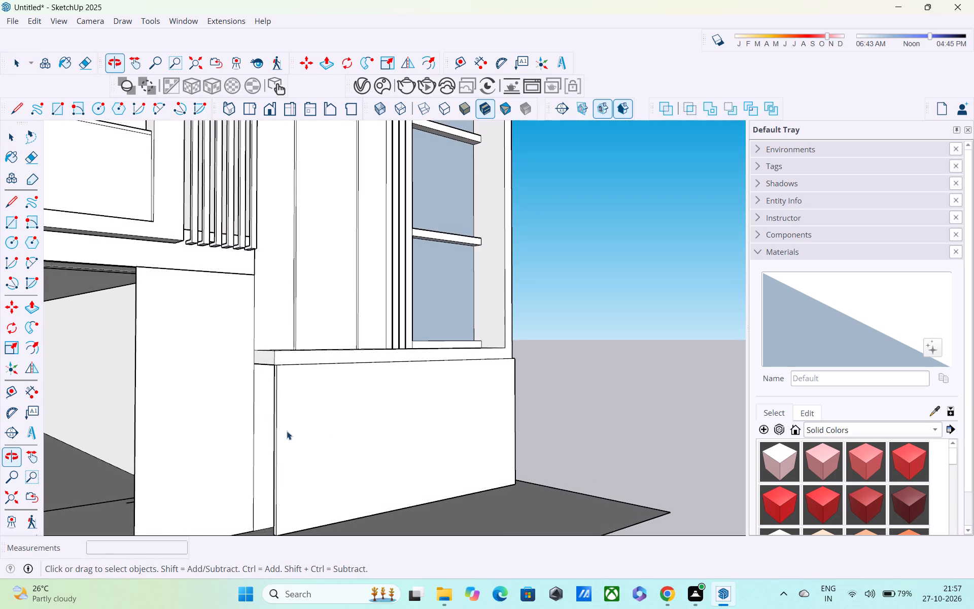
Push/pull the front face of the low wall beneath the tower window's ledge outward 3".
{"action": "double_click", "coordinate": [336, 435]}
{"action": "scroll", "coordinate": [336, 435], "scroll_direction": "up", "scroll_amount": 6}
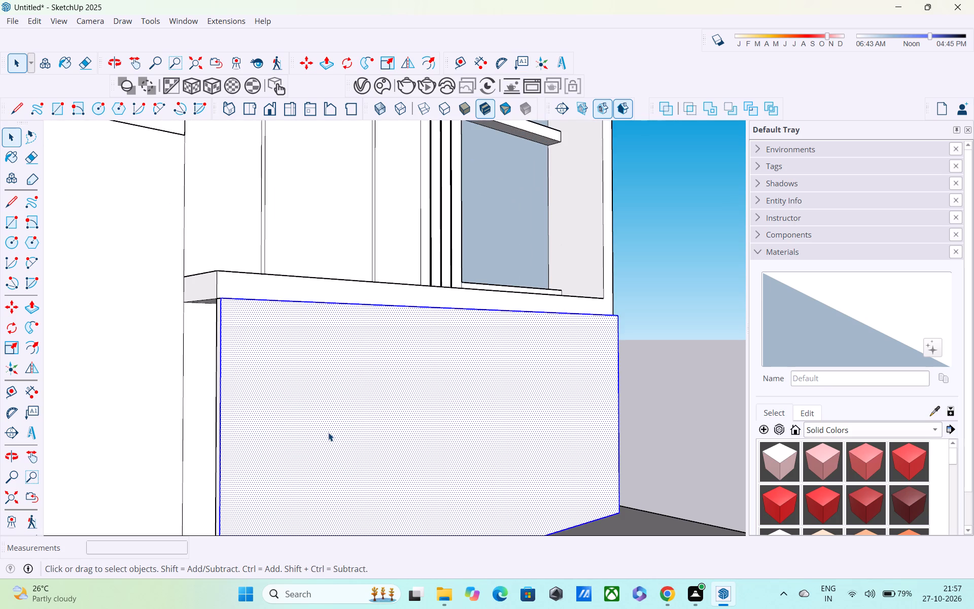
{"action": "scroll", "coordinate": [328, 432], "scroll_direction": "up", "scroll_amount": 1}
{"action": "middle_click_drag", "start_coordinate": [333, 443], "coordinate": [336, 450]}
{"action": "key", "text": "p"}
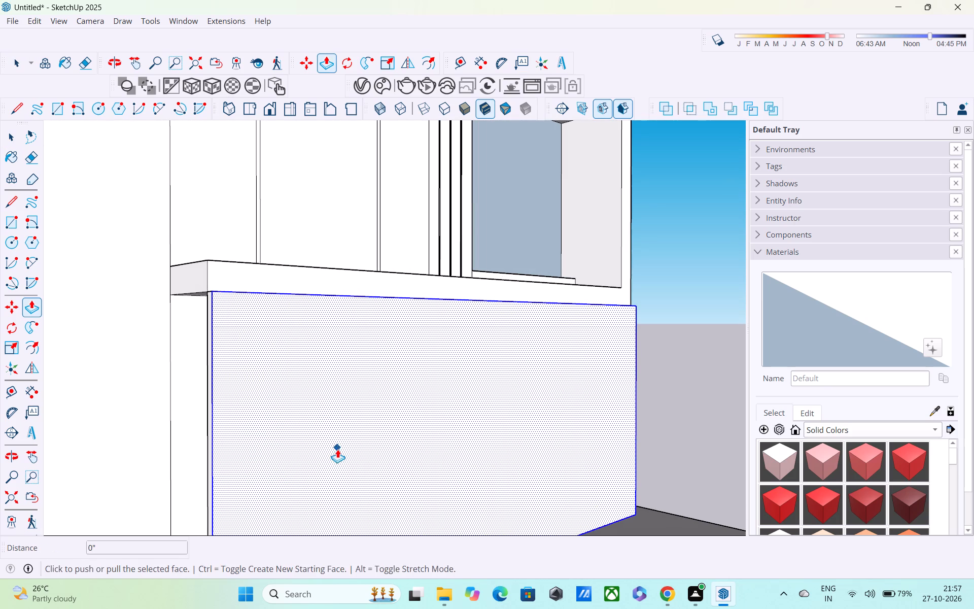
{"action": "left_click", "coordinate": [334, 435]}
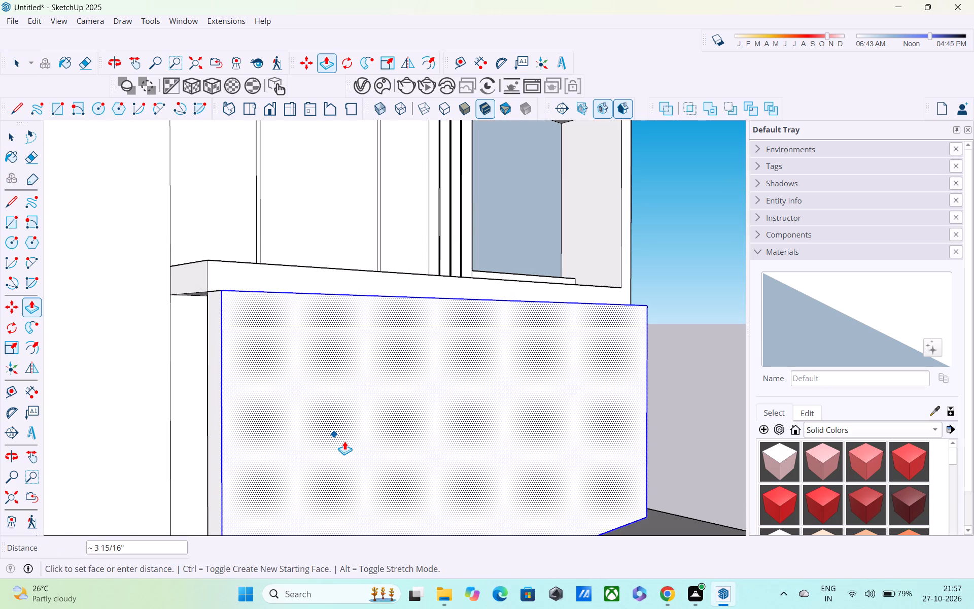
{"action": "type", "text": "3\""}
{"action": "key", "text": "Return"}
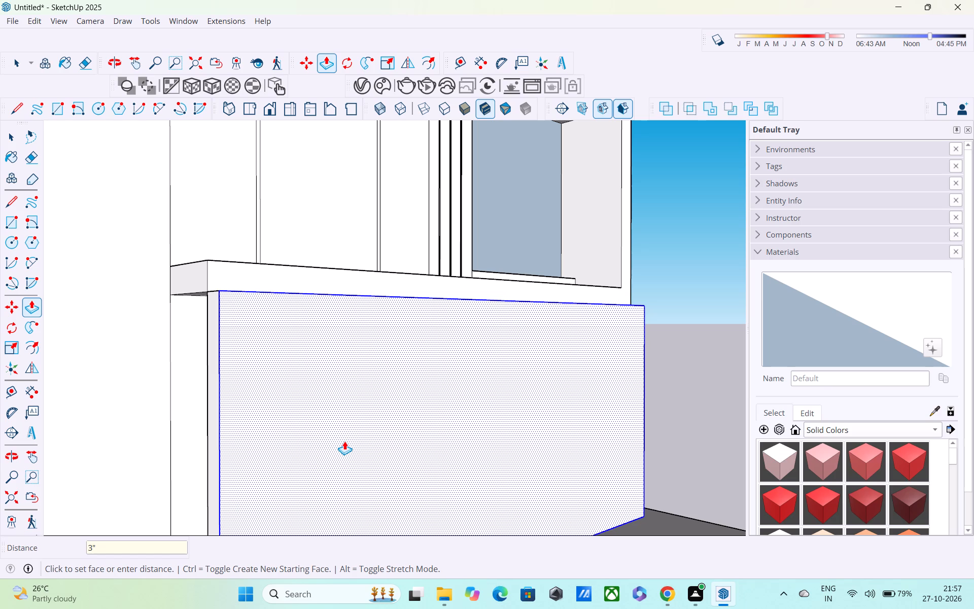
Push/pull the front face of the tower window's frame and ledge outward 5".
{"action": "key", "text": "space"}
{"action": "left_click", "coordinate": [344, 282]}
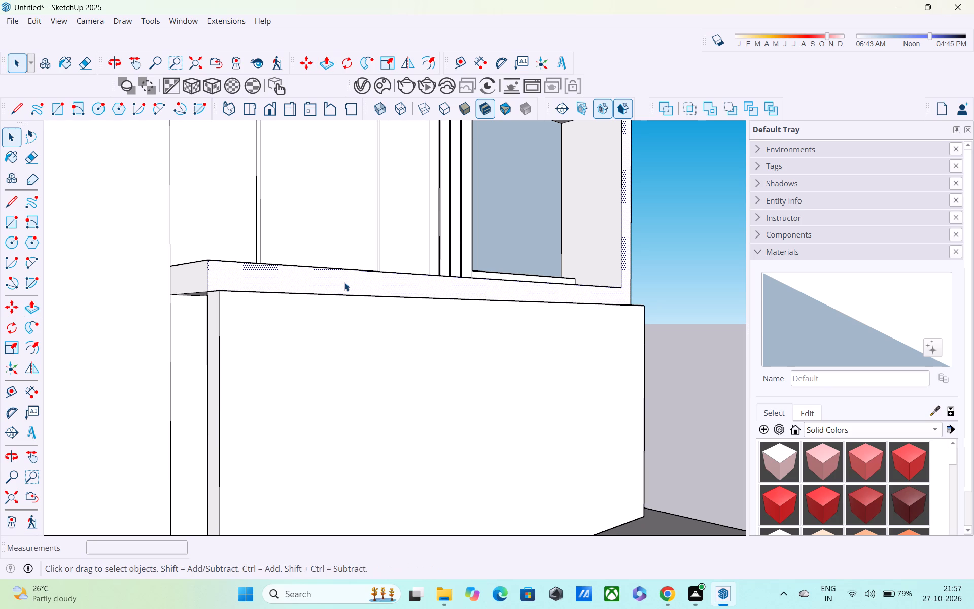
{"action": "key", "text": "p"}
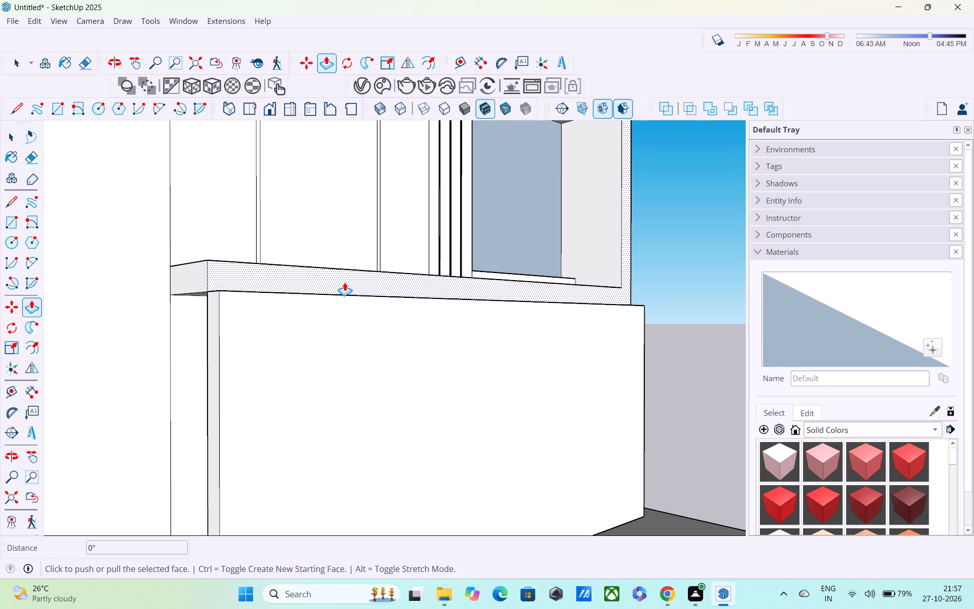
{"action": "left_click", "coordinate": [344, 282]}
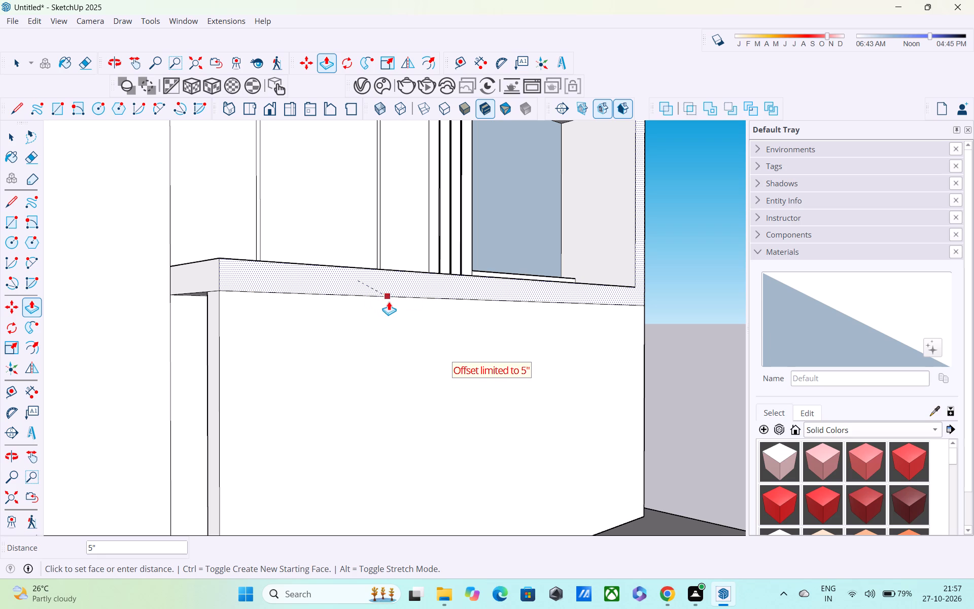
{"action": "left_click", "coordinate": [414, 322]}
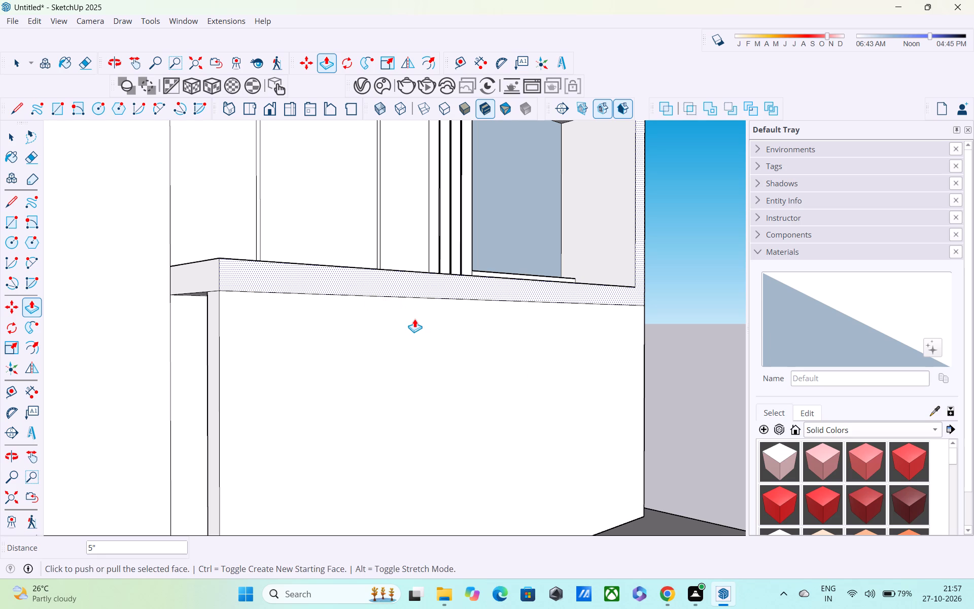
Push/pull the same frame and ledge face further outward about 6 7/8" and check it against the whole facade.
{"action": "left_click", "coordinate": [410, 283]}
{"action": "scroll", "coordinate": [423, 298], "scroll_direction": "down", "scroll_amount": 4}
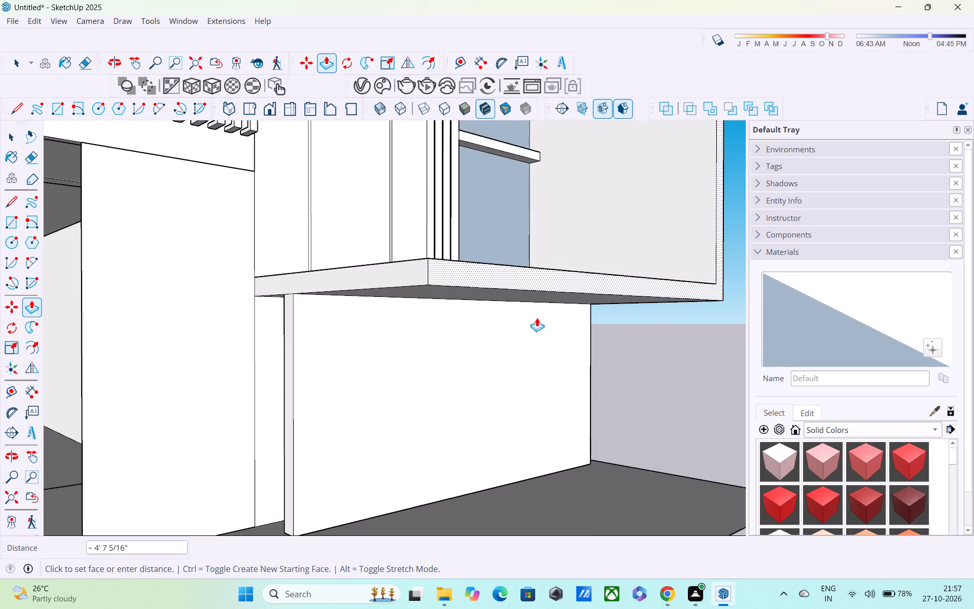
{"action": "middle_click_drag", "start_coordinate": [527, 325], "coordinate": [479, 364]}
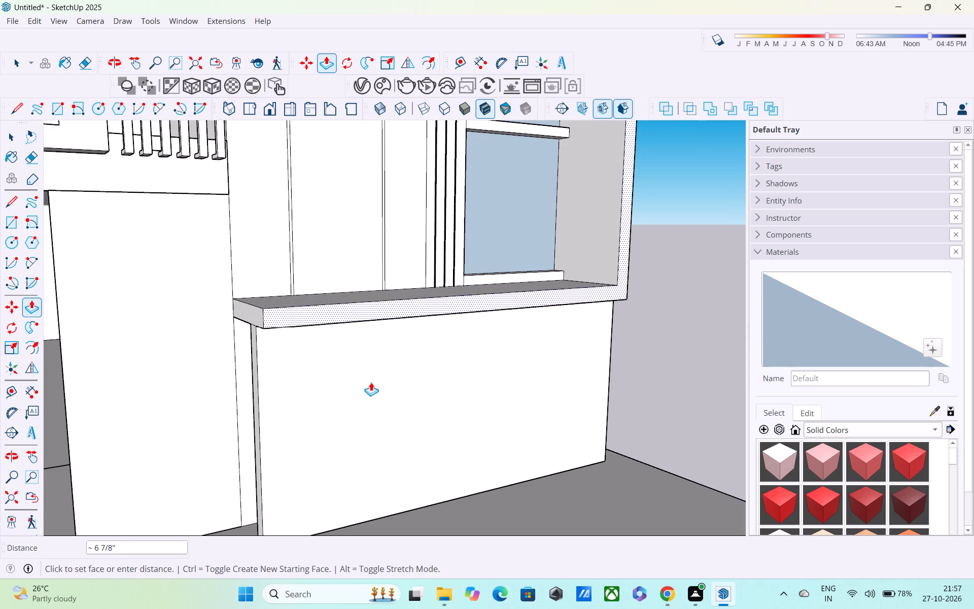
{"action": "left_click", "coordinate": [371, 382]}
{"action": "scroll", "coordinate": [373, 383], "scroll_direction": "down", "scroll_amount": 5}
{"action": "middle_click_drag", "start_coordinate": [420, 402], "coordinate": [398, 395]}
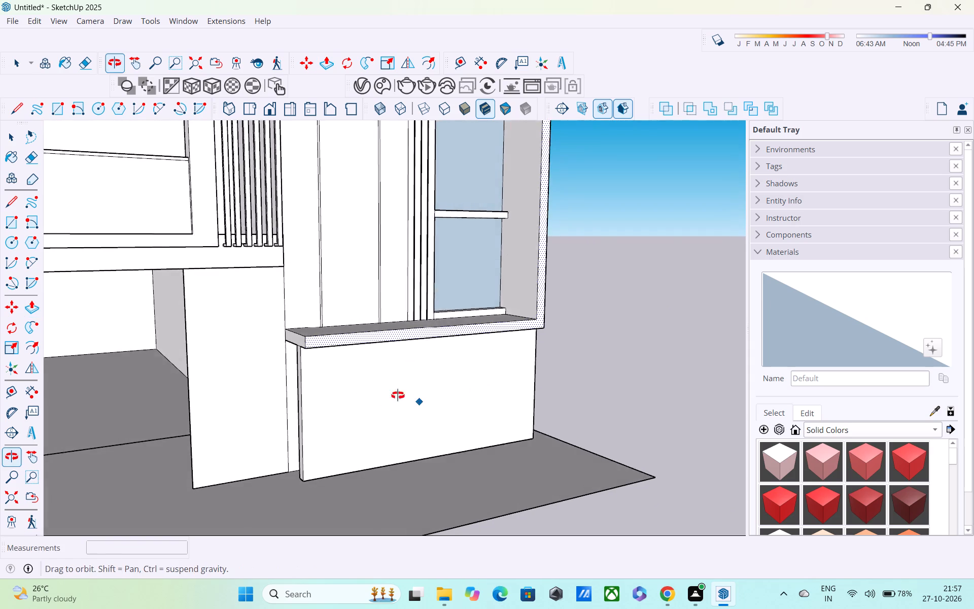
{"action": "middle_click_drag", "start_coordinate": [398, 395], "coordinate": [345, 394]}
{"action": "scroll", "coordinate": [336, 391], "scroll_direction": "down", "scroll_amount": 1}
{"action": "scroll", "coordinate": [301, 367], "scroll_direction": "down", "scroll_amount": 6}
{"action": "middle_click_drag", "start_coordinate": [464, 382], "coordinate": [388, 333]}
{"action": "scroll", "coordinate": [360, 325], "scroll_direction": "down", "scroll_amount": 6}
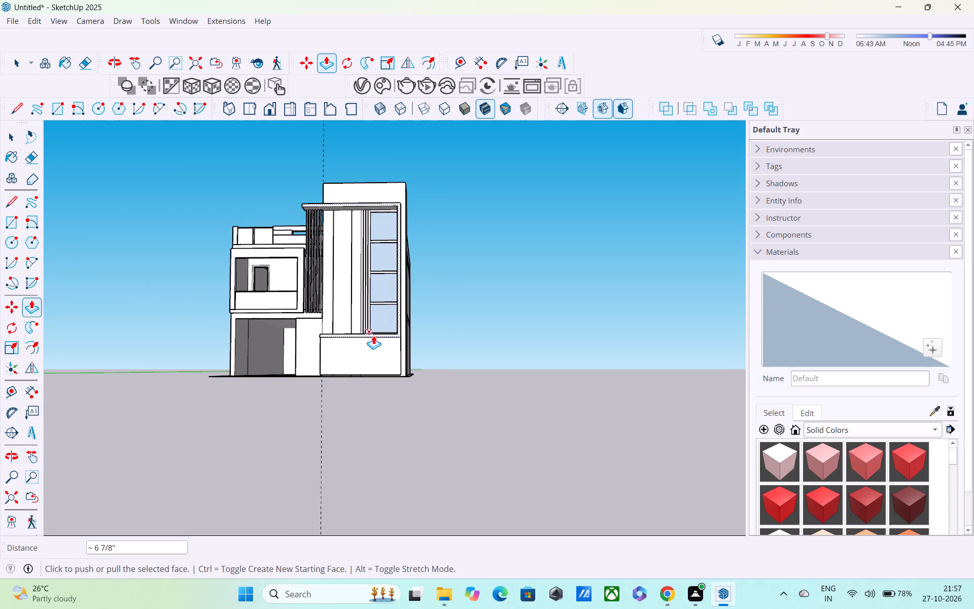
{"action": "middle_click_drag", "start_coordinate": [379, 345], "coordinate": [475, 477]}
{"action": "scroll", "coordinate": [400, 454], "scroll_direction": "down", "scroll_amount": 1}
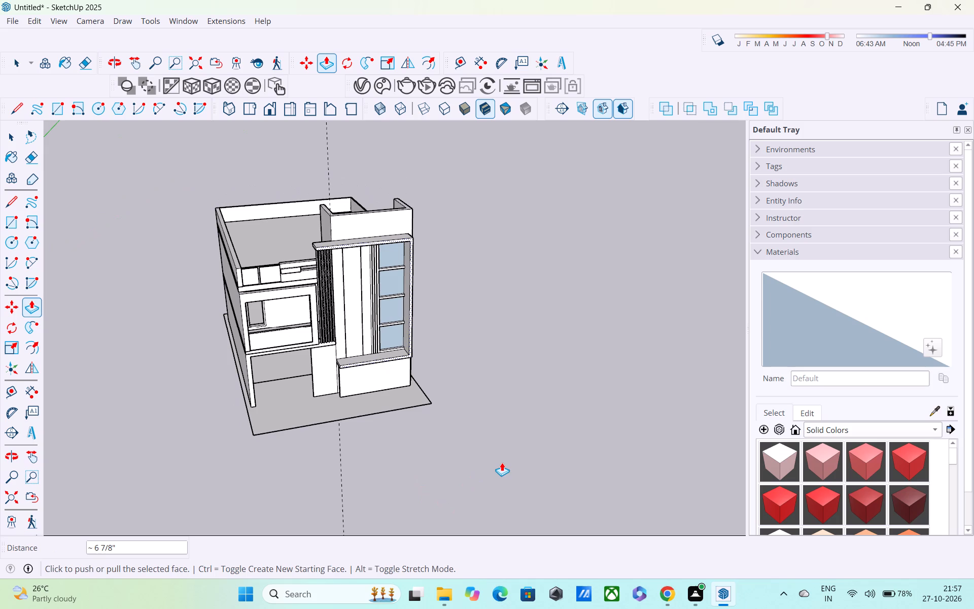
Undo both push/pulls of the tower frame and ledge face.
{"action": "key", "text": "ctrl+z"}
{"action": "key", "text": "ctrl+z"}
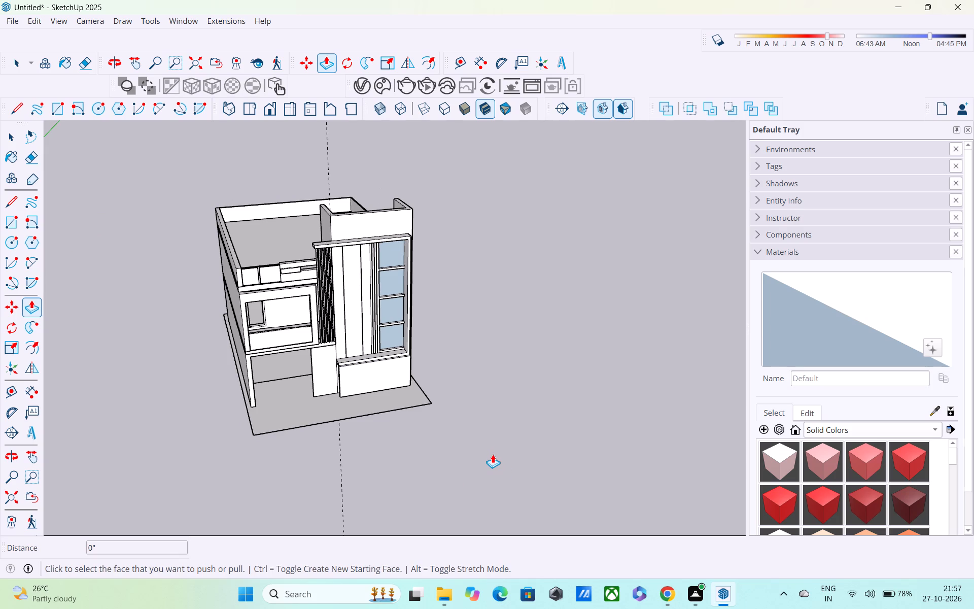
Draw a rectangle about 12' 9" by 5' 11" between opposite corners of the low wall's open rear side beneath the tower window.
{"action": "scroll", "coordinate": [481, 450], "scroll_direction": "up", "scroll_amount": 1}
{"action": "scroll", "coordinate": [315, 359], "scroll_direction": "up", "scroll_amount": 9}
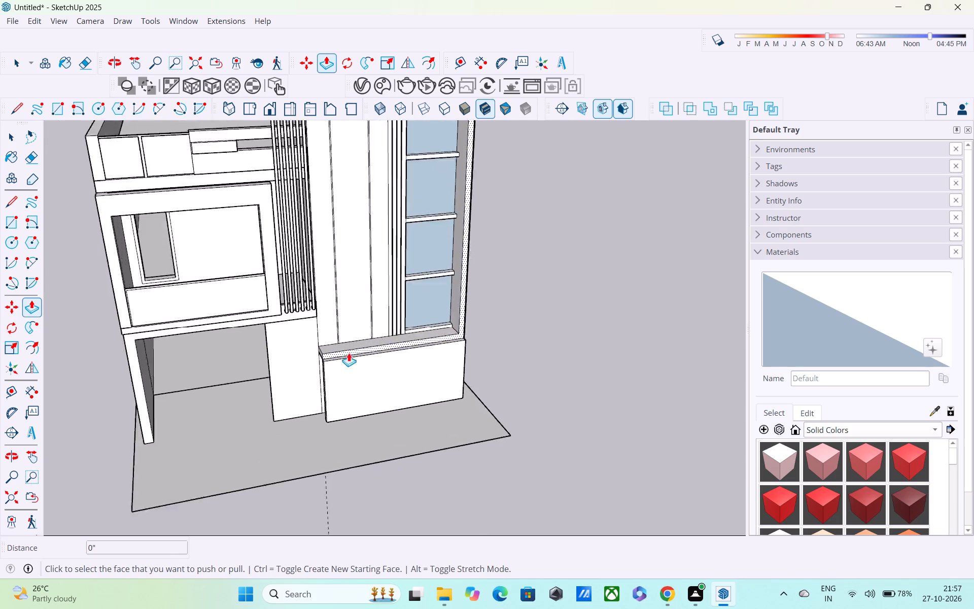
{"action": "scroll", "coordinate": [349, 353], "scroll_direction": "up", "scroll_amount": 9}
{"action": "middle_click_drag", "start_coordinate": [297, 344], "coordinate": [616, 268]}
{"action": "scroll", "coordinate": [615, 270], "scroll_direction": "down", "scroll_amount": 4}
{"action": "middle_click_drag", "start_coordinate": [590, 314], "coordinate": [517, 273]}
{"action": "scroll", "coordinate": [574, 330], "scroll_direction": "up", "scroll_amount": 4}
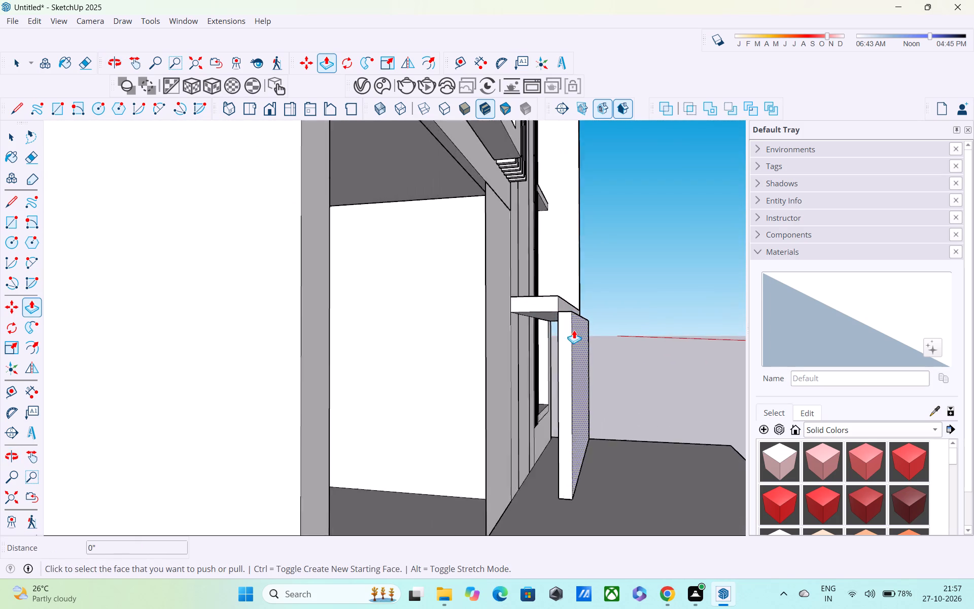
{"action": "scroll", "coordinate": [574, 330], "scroll_direction": "up", "scroll_amount": 7}
{"action": "middle_click_drag", "start_coordinate": [553, 361], "coordinate": [602, 348]}
{"action": "scroll", "coordinate": [606, 350], "scroll_direction": "down", "scroll_amount": 7}
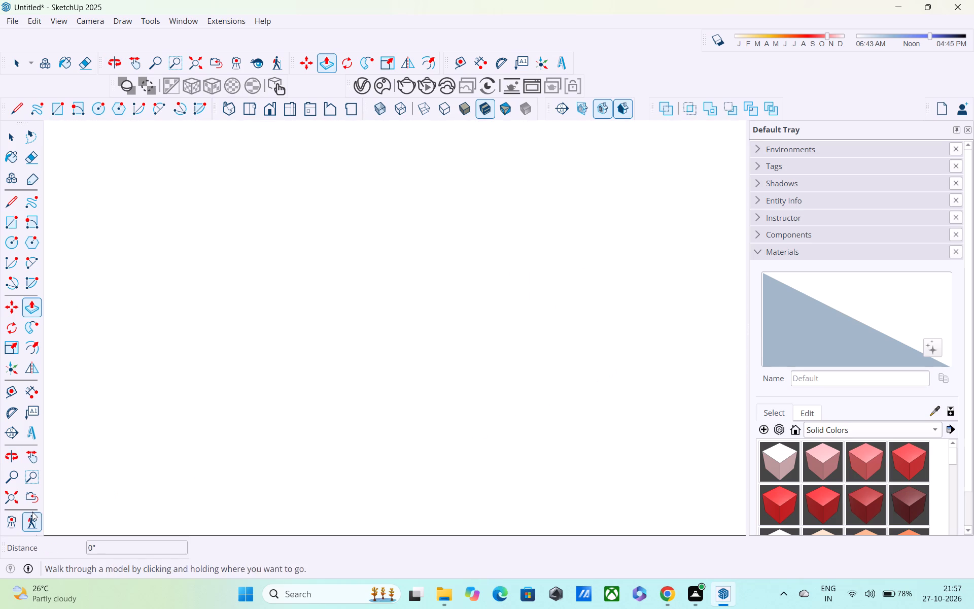
{"action": "left_click", "coordinate": [12, 495]}
{"action": "scroll", "coordinate": [233, 409], "scroll_direction": "up", "scroll_amount": 5}
{"action": "scroll", "coordinate": [191, 320], "scroll_direction": "up", "scroll_amount": 6}
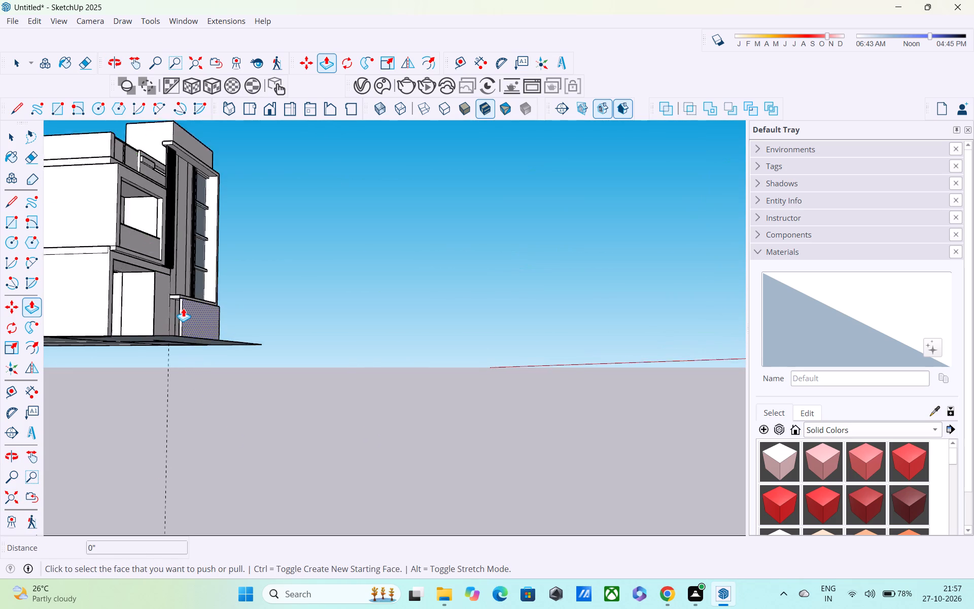
{"action": "scroll", "coordinate": [183, 308], "scroll_direction": "up", "scroll_amount": 8}
{"action": "middle_click_drag", "start_coordinate": [203, 340], "coordinate": [0, 331]}
{"action": "scroll", "coordinate": [461, 379], "scroll_direction": "down", "scroll_amount": 4}
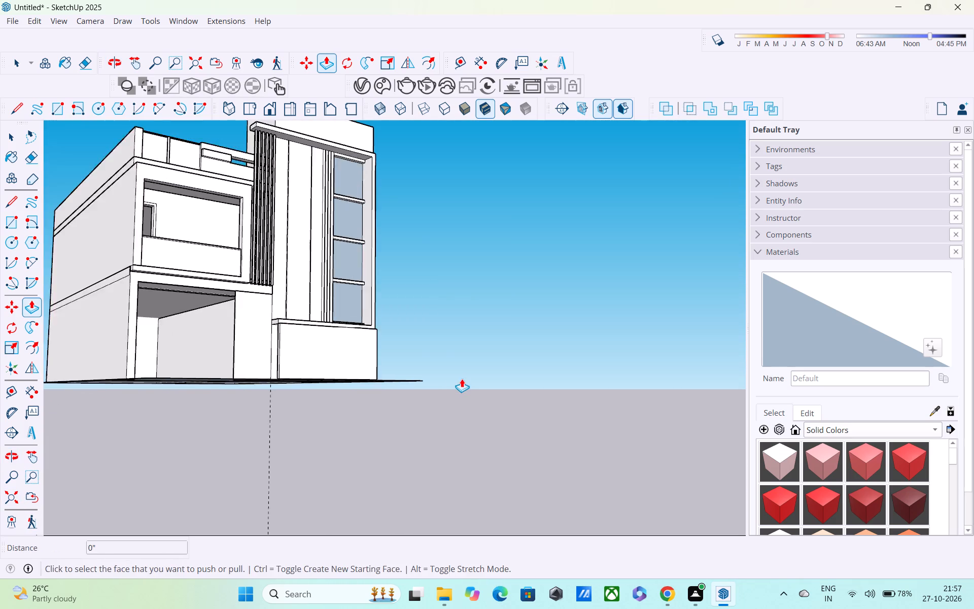
{"action": "middle_click_drag", "start_coordinate": [454, 376], "coordinate": [2, 397]}
{"action": "scroll", "coordinate": [550, 326], "scroll_direction": "up", "scroll_amount": 6}
{"action": "scroll", "coordinate": [399, 349], "scroll_direction": "up", "scroll_amount": 7}
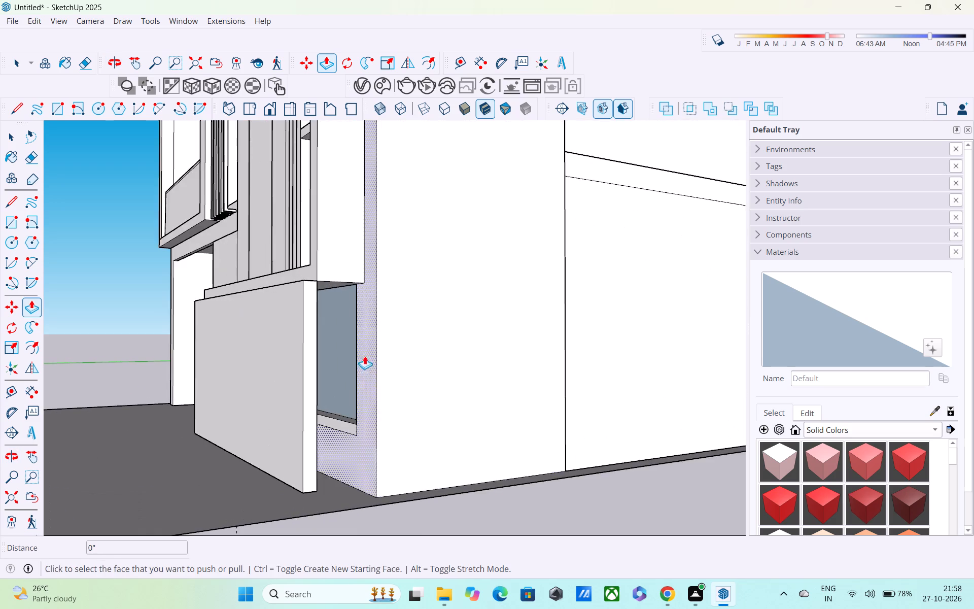
{"action": "scroll", "coordinate": [356, 362], "scroll_direction": "up", "scroll_amount": 4}
{"action": "scroll", "coordinate": [345, 362], "scroll_direction": "down", "scroll_amount": 1}
{"action": "middle_click_drag", "start_coordinate": [338, 362], "coordinate": [256, 320]}
{"action": "scroll", "coordinate": [338, 362], "scroll_direction": "up", "scroll_amount": 1}
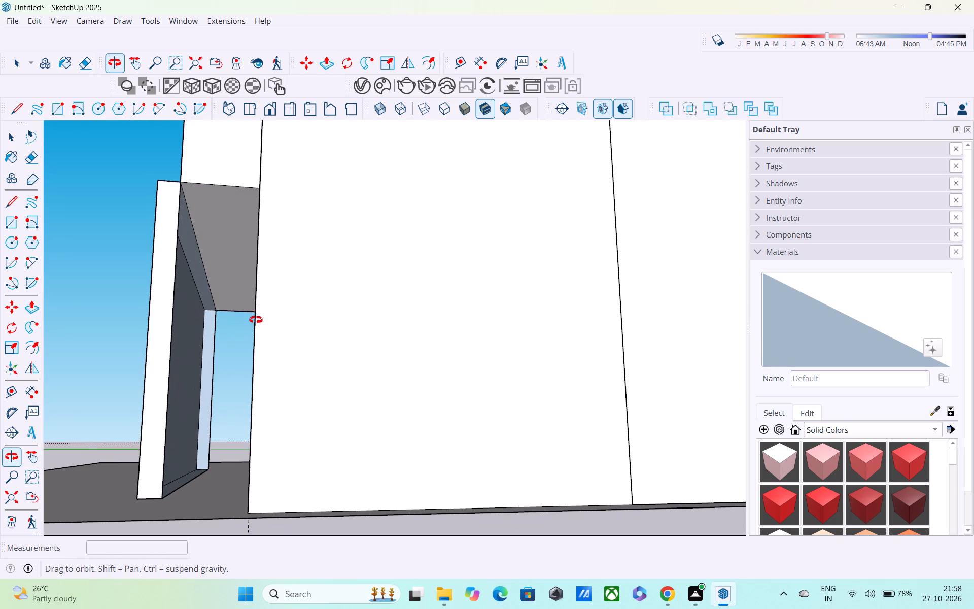
{"action": "middle_click_drag", "start_coordinate": [256, 320], "coordinate": [250, 322]}
{"action": "key", "text": "r"}
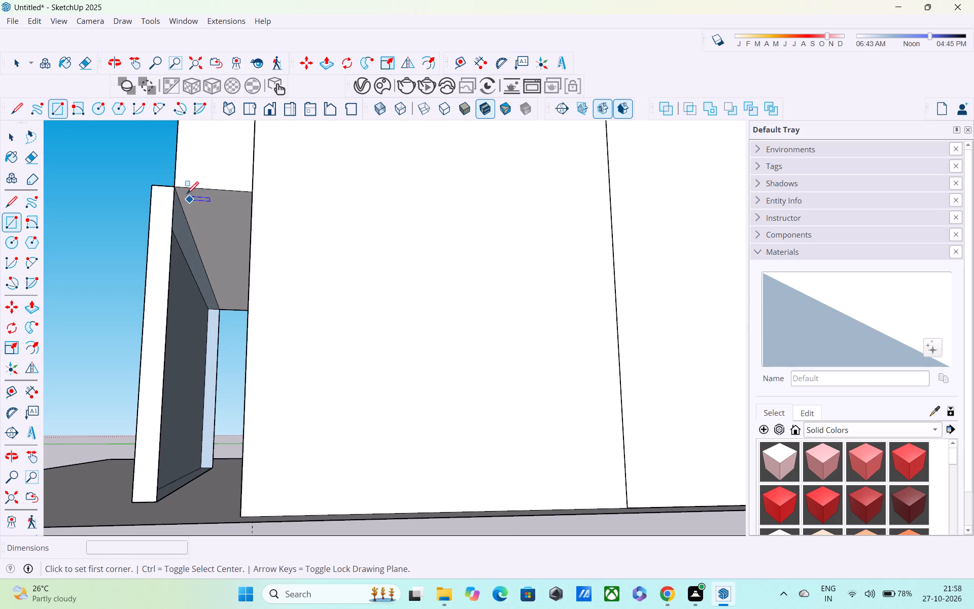
{"action": "left_click", "coordinate": [179, 188]}
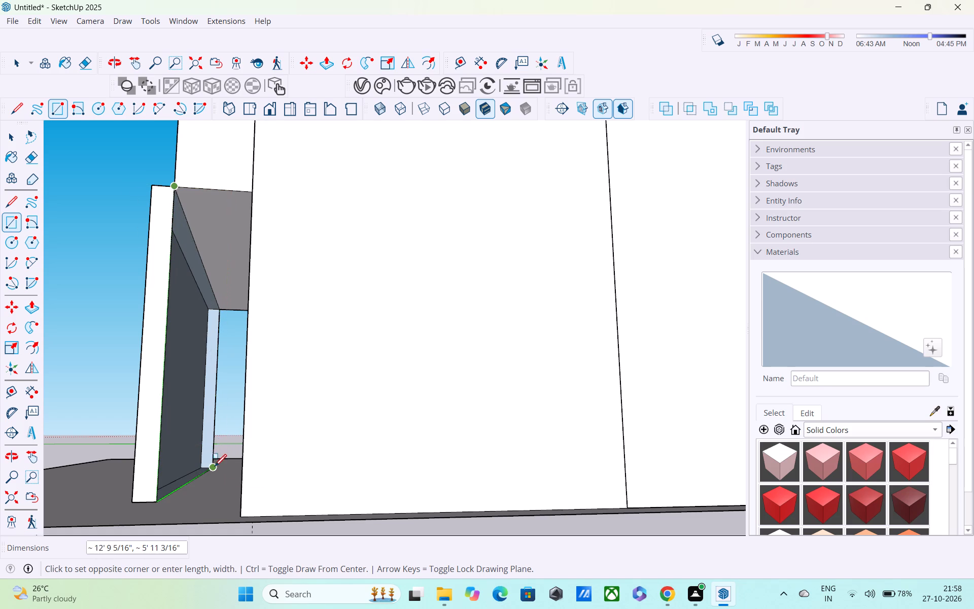
{"action": "left_click", "coordinate": [214, 469]}
Reverse the face on the rear side of the low wall.
{"action": "middle_click_drag", "start_coordinate": [194, 472], "coordinate": [196, 496]}
{"action": "key", "text": "space"}
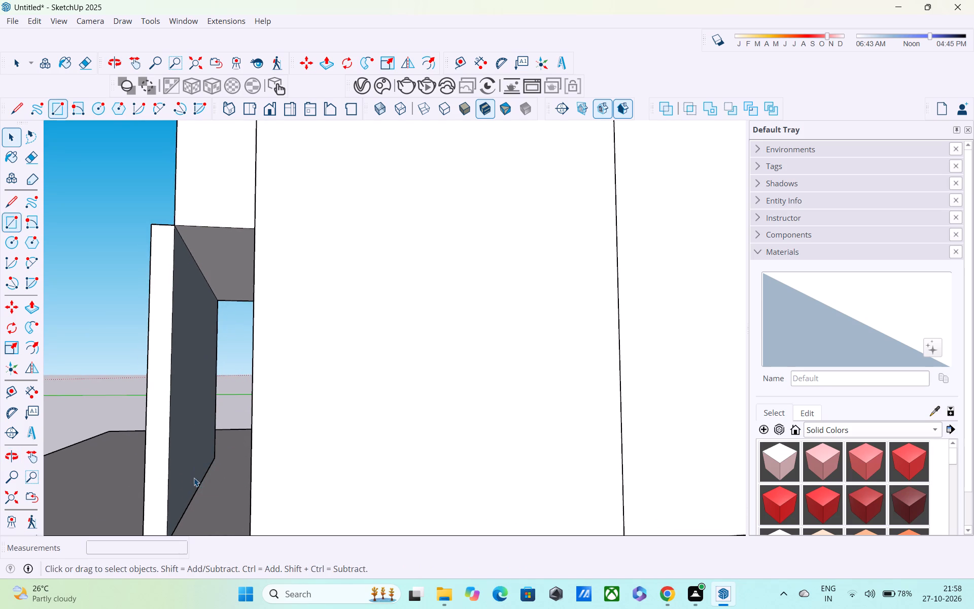
{"action": "left_click", "coordinate": [192, 473]}
{"action": "right_click", "coordinate": [182, 476]}
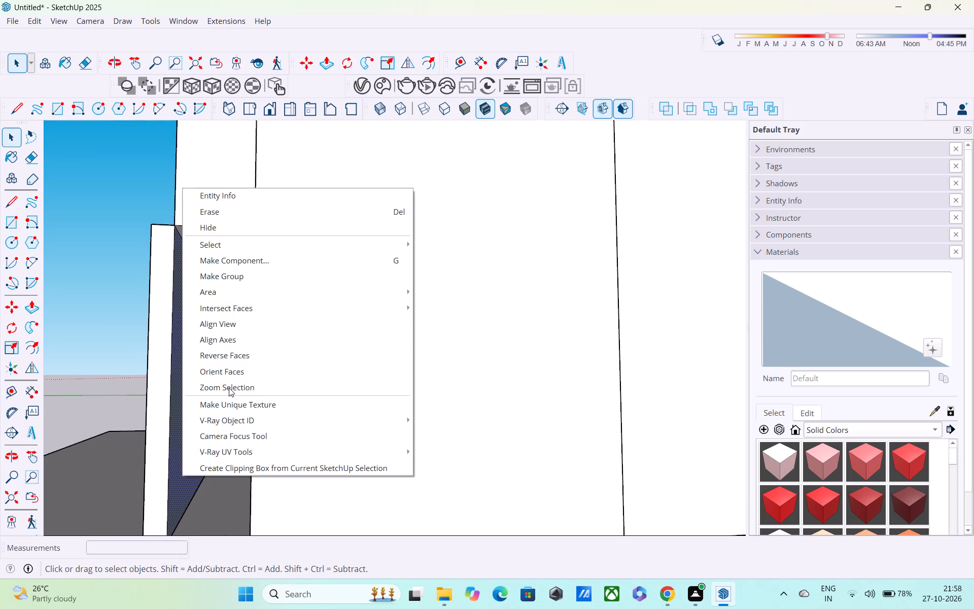
{"action": "left_click", "coordinate": [243, 356]}
{"action": "middle_click_drag", "start_coordinate": [169, 466], "coordinate": [558, 448]}
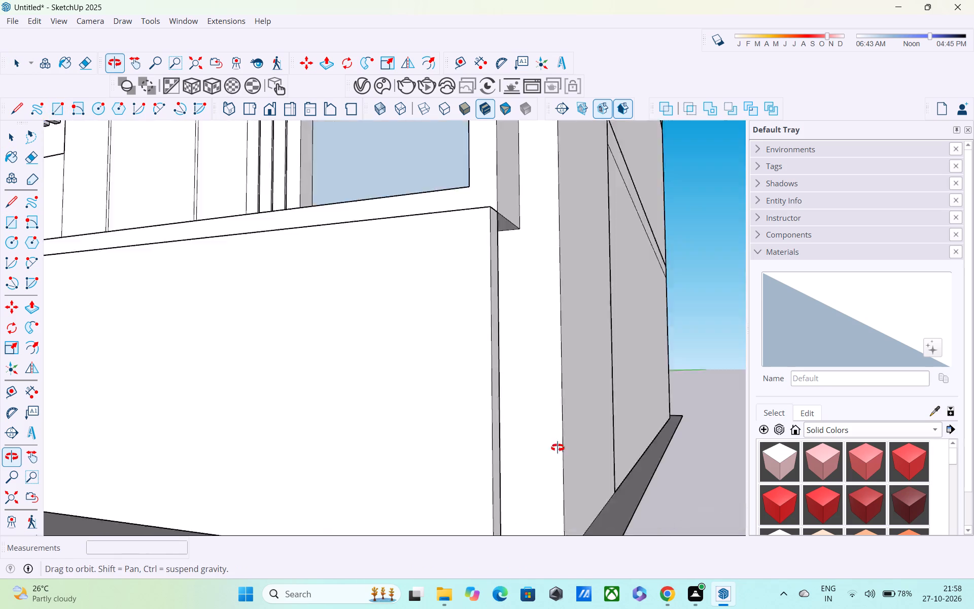
{"action": "middle_click_drag", "start_coordinate": [558, 448], "coordinate": [645, 435]}
{"action": "scroll", "coordinate": [646, 435], "scroll_direction": "down", "scroll_amount": 12}
{"action": "left_click", "coordinate": [708, 353]}
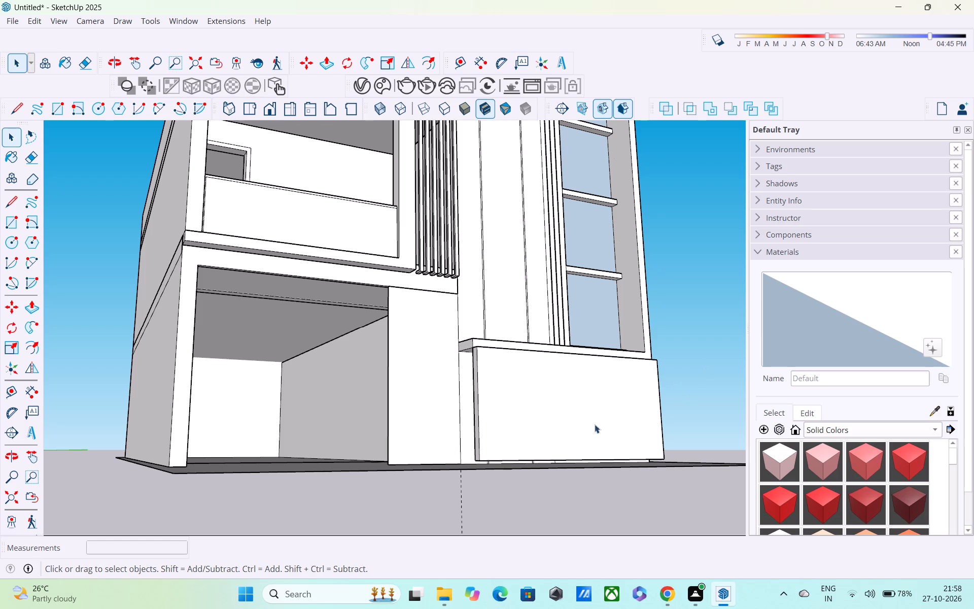
Examine the low wall and the ledge above it from the front and from above.
{"action": "middle_click_drag", "start_coordinate": [570, 435], "coordinate": [572, 484]}
{"action": "scroll", "coordinate": [552, 459], "scroll_direction": "up", "scroll_amount": 4}
{"action": "middle_click_drag", "start_coordinate": [515, 434], "coordinate": [568, 487]}
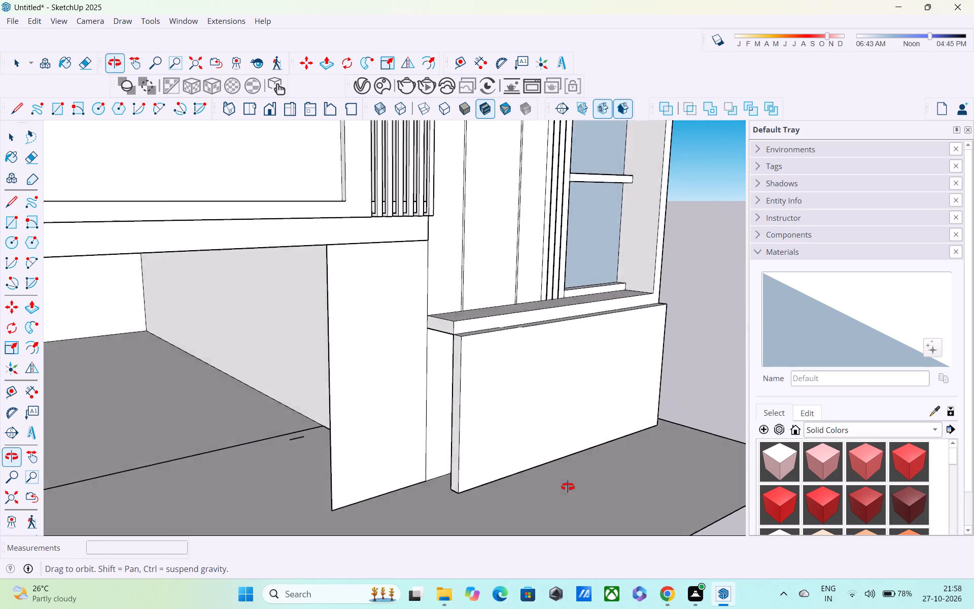
{"action": "middle_click_drag", "start_coordinate": [568, 487], "coordinate": [569, 488]}
{"action": "scroll", "coordinate": [573, 497], "scroll_direction": "up", "scroll_amount": 5}
{"action": "scroll", "coordinate": [555, 475], "scroll_direction": "down", "scroll_amount": 3}
{"action": "scroll", "coordinate": [551, 306], "scroll_direction": "up", "scroll_amount": 3}
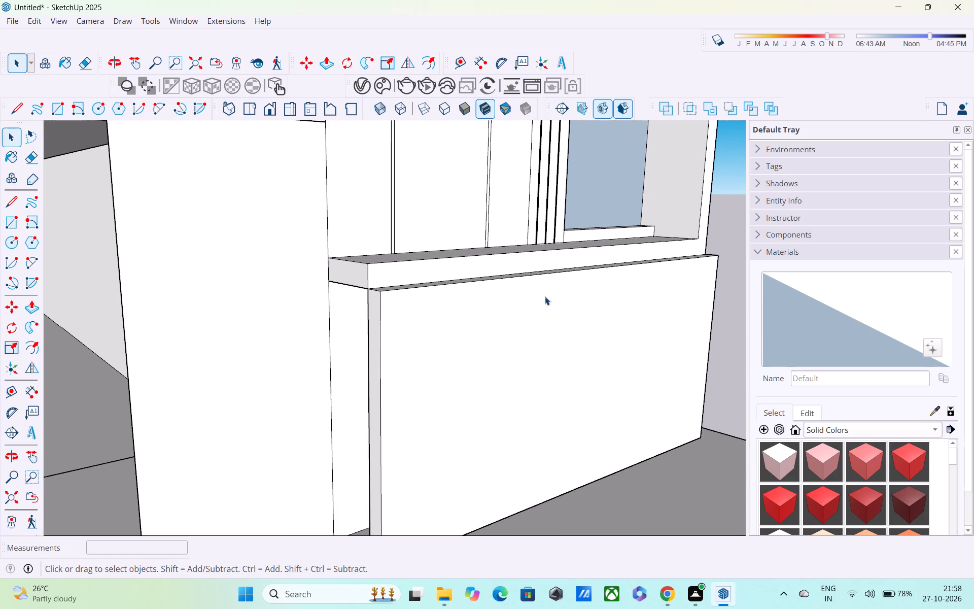
{"action": "scroll", "coordinate": [544, 295], "scroll_direction": "up", "scroll_amount": 1}
{"action": "middle_click_drag", "start_coordinate": [544, 294], "coordinate": [553, 367]}
{"action": "scroll", "coordinate": [550, 358], "scroll_direction": "up", "scroll_amount": 4}
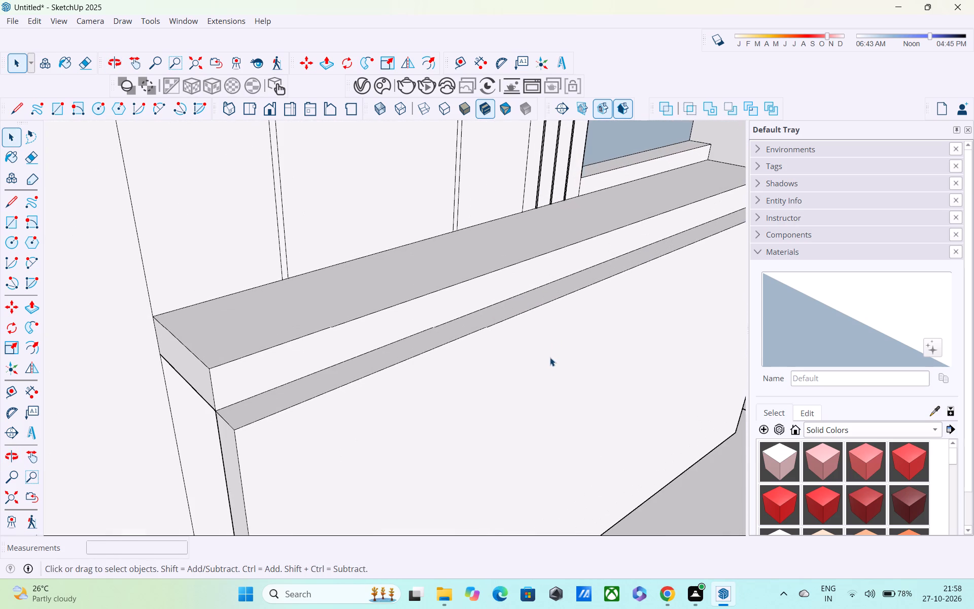
{"action": "scroll", "coordinate": [550, 357], "scroll_direction": "down", "scroll_amount": 3}
{"action": "middle_click_drag", "start_coordinate": [550, 357], "coordinate": [524, 370], "text": "shift"}
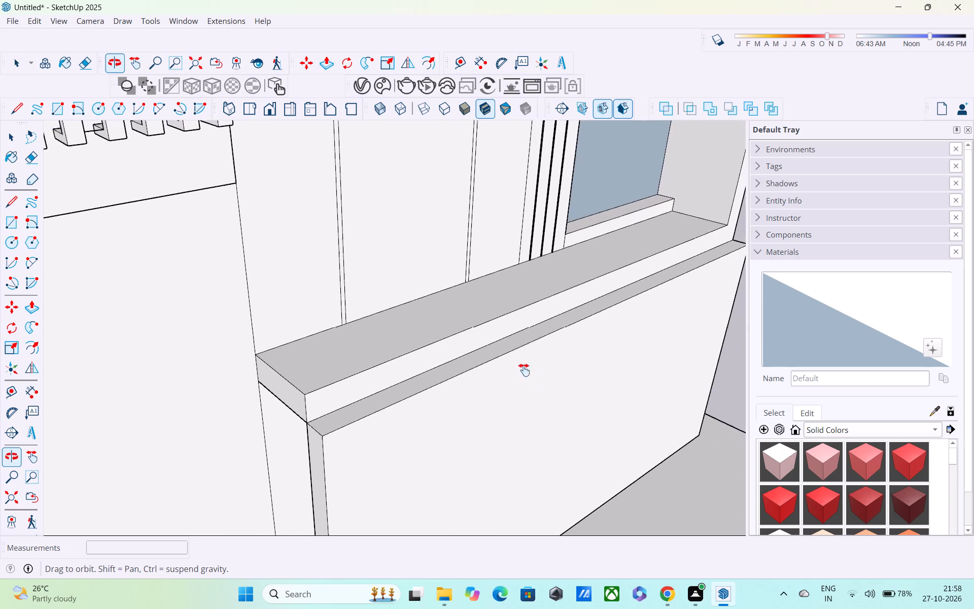
{"action": "middle_click_drag", "start_coordinate": [524, 370], "coordinate": [486, 303], "text": "shift"}
{"action": "scroll", "coordinate": [475, 315], "scroll_direction": "down", "scroll_amount": 4}
{"action": "middle_click_drag", "start_coordinate": [475, 325], "coordinate": [465, 277]}
{"action": "scroll", "coordinate": [465, 282], "scroll_direction": "up", "scroll_amount": 1}
{"action": "scroll", "coordinate": [444, 291], "scroll_direction": "down", "scroll_amount": 3}
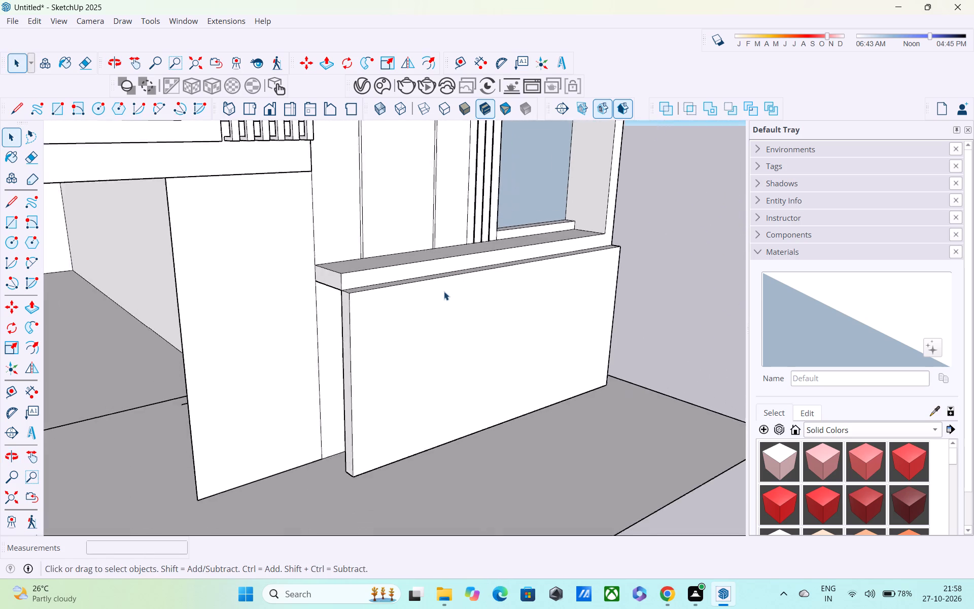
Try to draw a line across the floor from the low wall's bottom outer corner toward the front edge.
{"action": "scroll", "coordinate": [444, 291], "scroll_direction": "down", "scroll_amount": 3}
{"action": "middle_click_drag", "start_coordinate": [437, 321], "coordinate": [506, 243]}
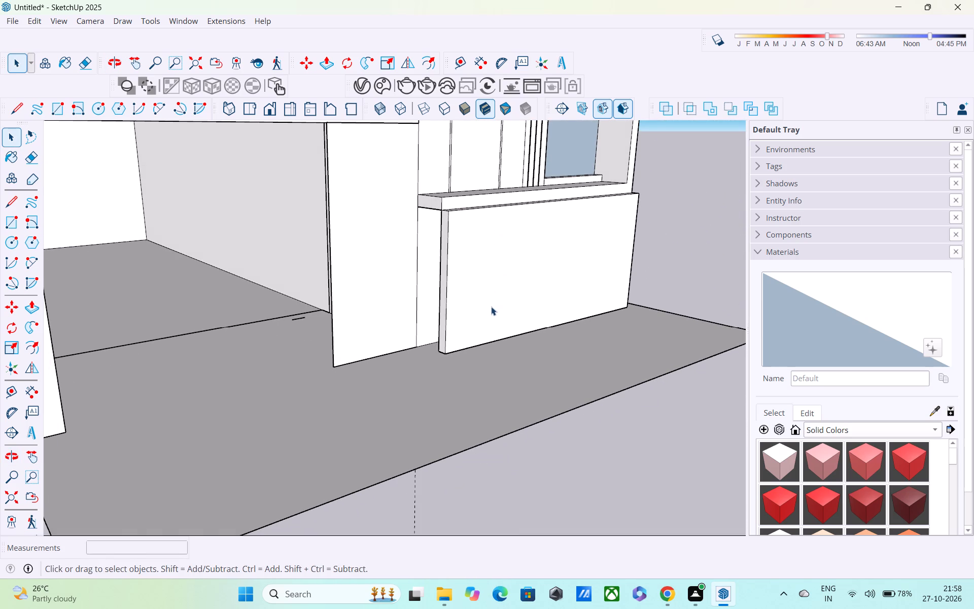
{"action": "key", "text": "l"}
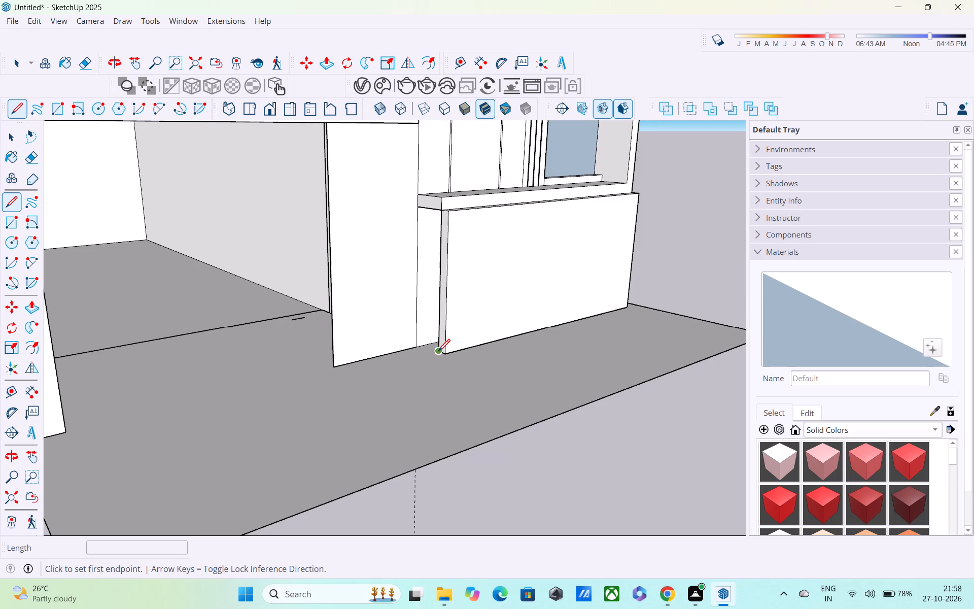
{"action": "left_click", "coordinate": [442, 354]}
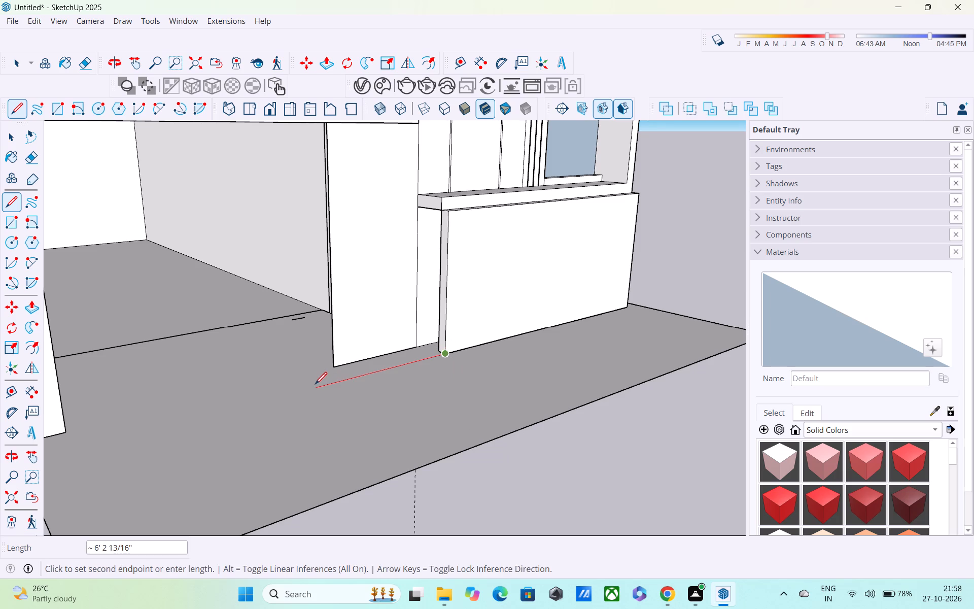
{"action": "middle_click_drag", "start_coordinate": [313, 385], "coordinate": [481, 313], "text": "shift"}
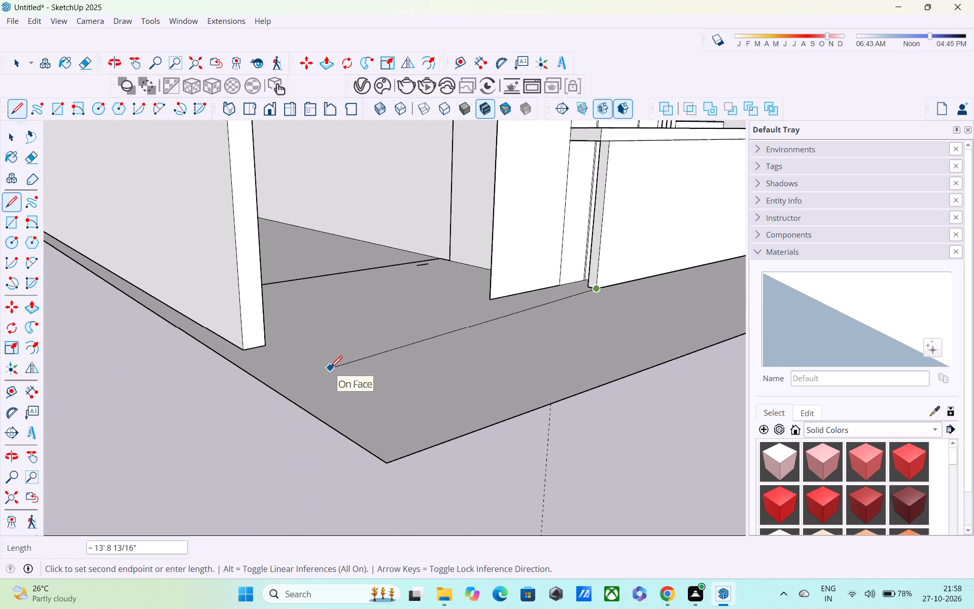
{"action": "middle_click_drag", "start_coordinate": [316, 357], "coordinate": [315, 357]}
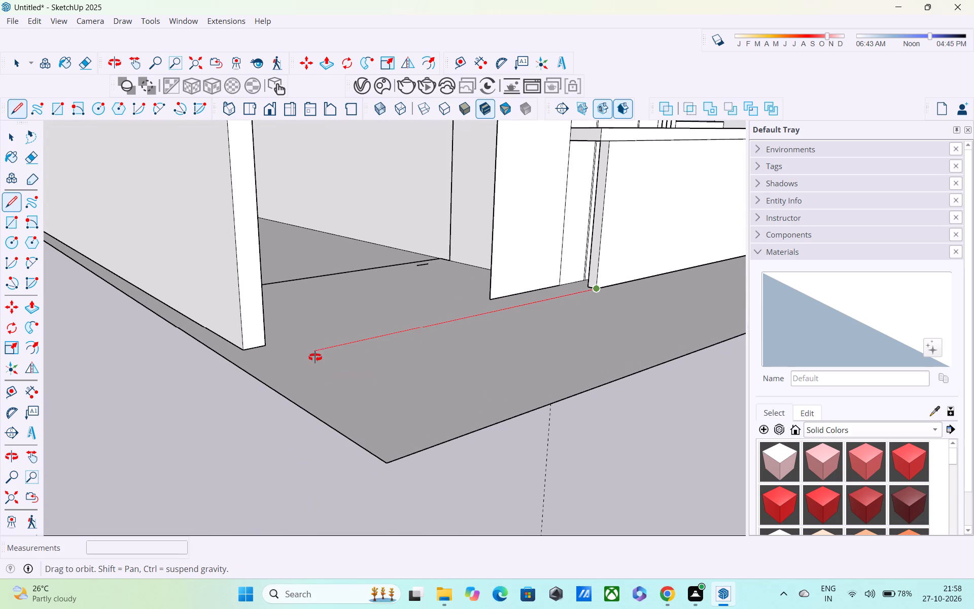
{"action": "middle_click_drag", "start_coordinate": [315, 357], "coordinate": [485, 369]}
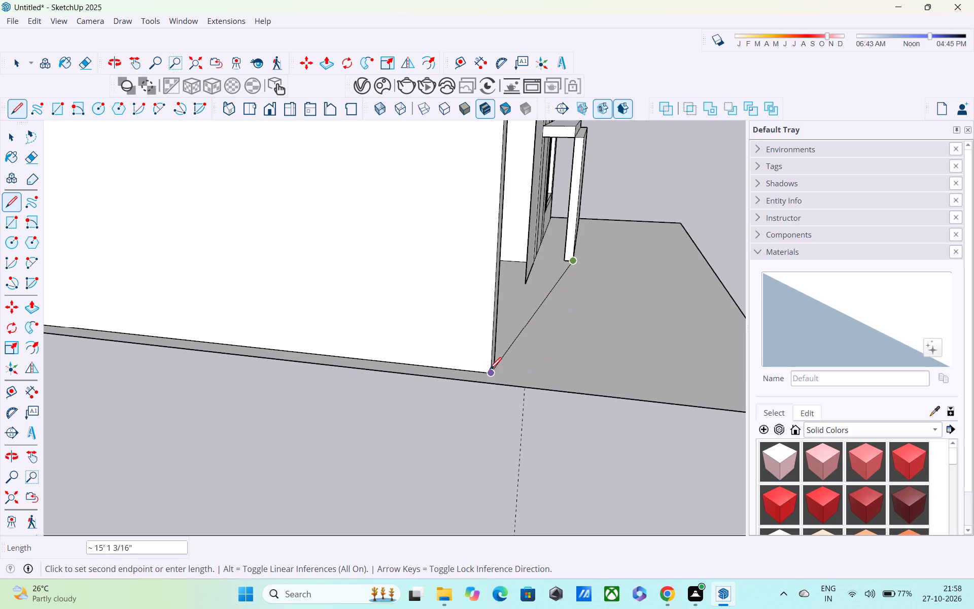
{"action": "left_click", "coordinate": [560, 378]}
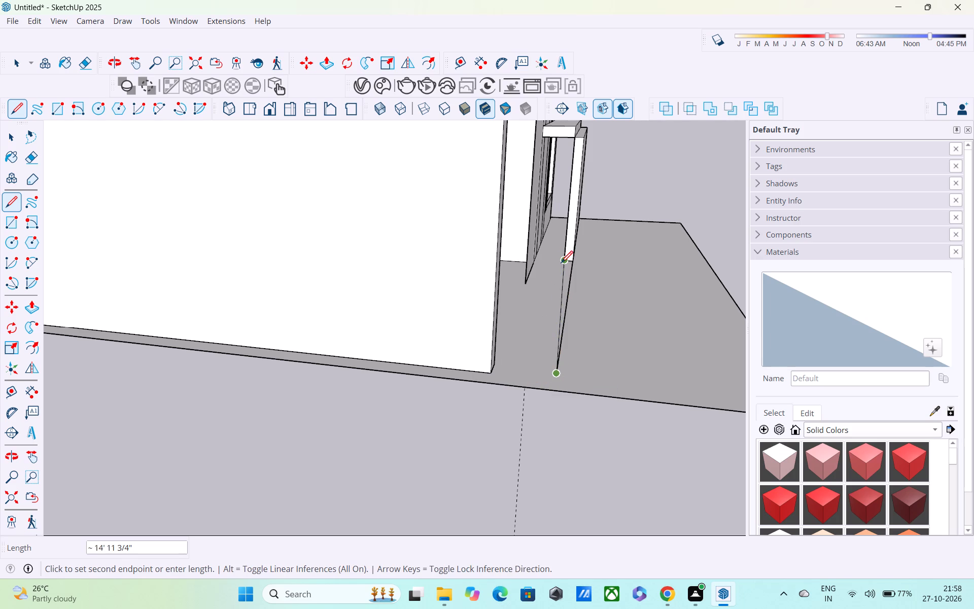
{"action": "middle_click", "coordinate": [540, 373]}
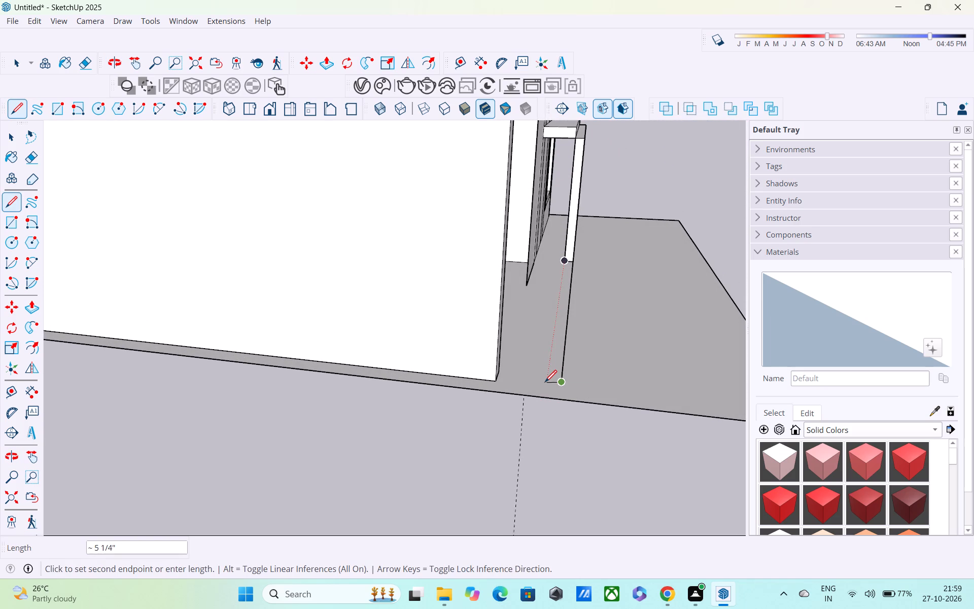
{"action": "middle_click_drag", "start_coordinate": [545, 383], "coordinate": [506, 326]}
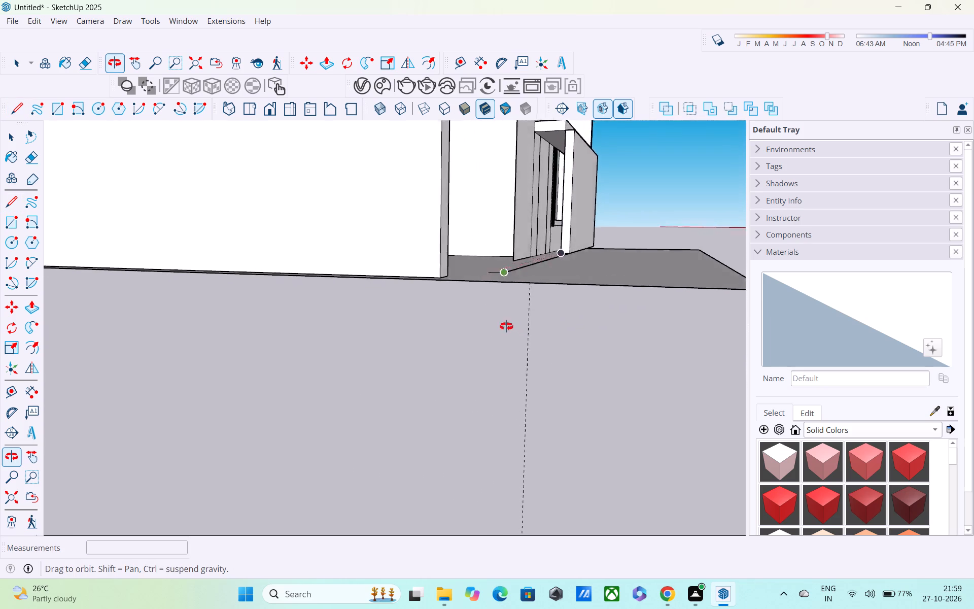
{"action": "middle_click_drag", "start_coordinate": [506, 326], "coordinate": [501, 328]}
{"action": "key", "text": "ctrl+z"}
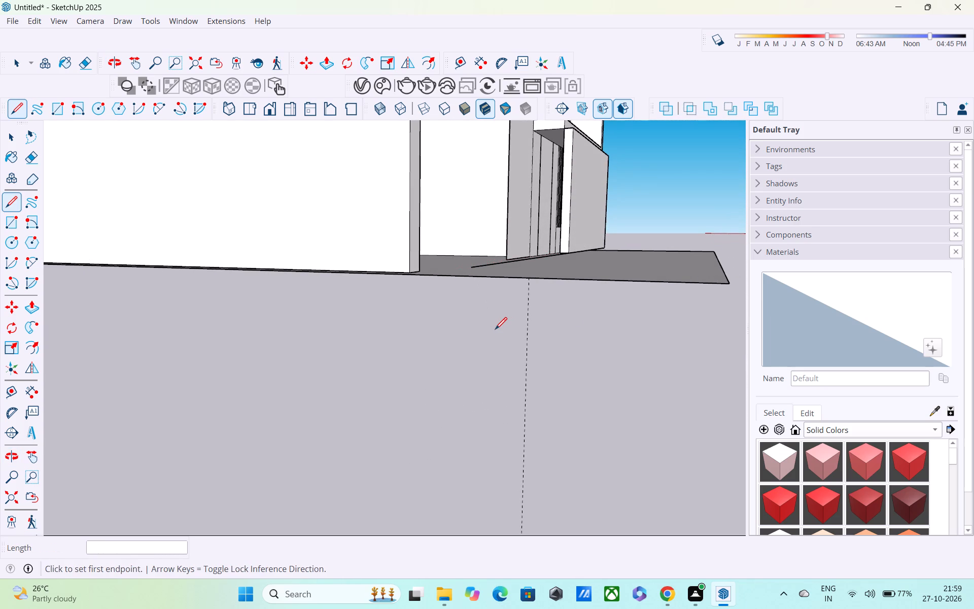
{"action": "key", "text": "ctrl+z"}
Push/pull the low wall's underside down about 2 7/16" to the floor.
{"action": "scroll", "coordinate": [551, 232], "scroll_direction": "up", "scroll_amount": 3}
{"action": "scroll", "coordinate": [605, 246], "scroll_direction": "up", "scroll_amount": 5}
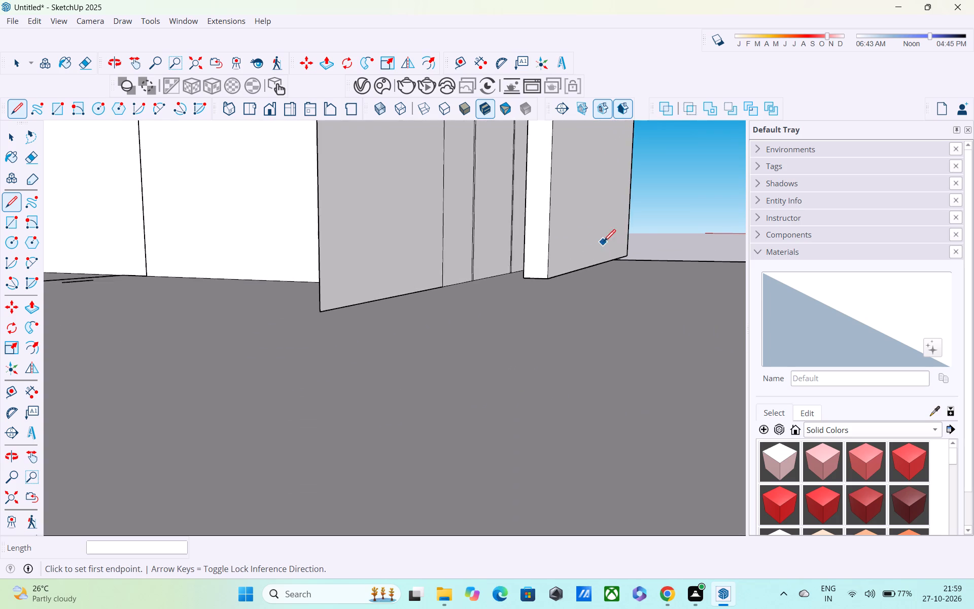
{"action": "scroll", "coordinate": [599, 256], "scroll_direction": "up", "scroll_amount": 1}
{"action": "middle_click_drag", "start_coordinate": [594, 256], "coordinate": [571, 262]}
{"action": "scroll", "coordinate": [540, 313], "scroll_direction": "up", "scroll_amount": 3}
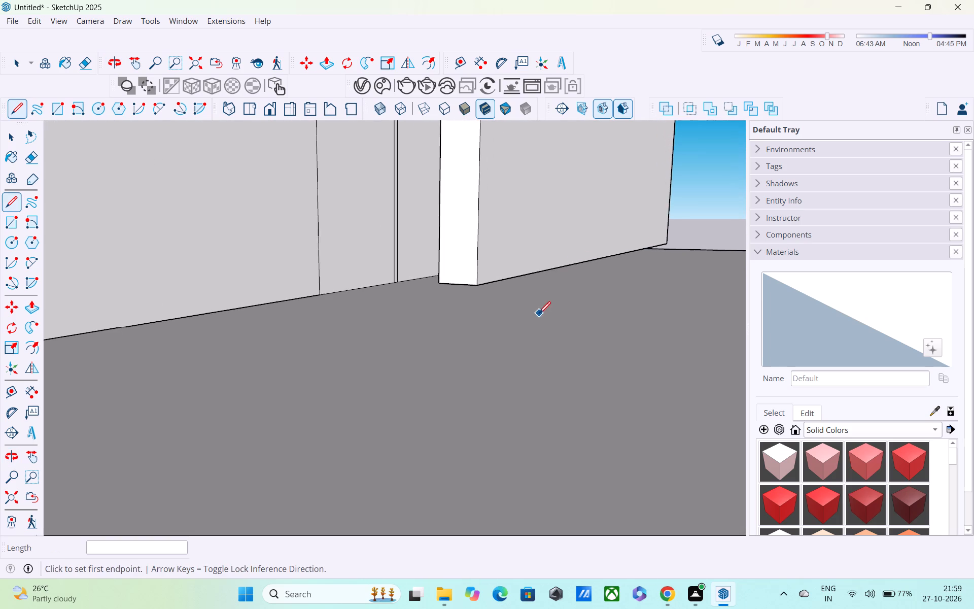
{"action": "scroll", "coordinate": [539, 315], "scroll_direction": "up", "scroll_amount": 9}
{"action": "key", "text": "Escape"}
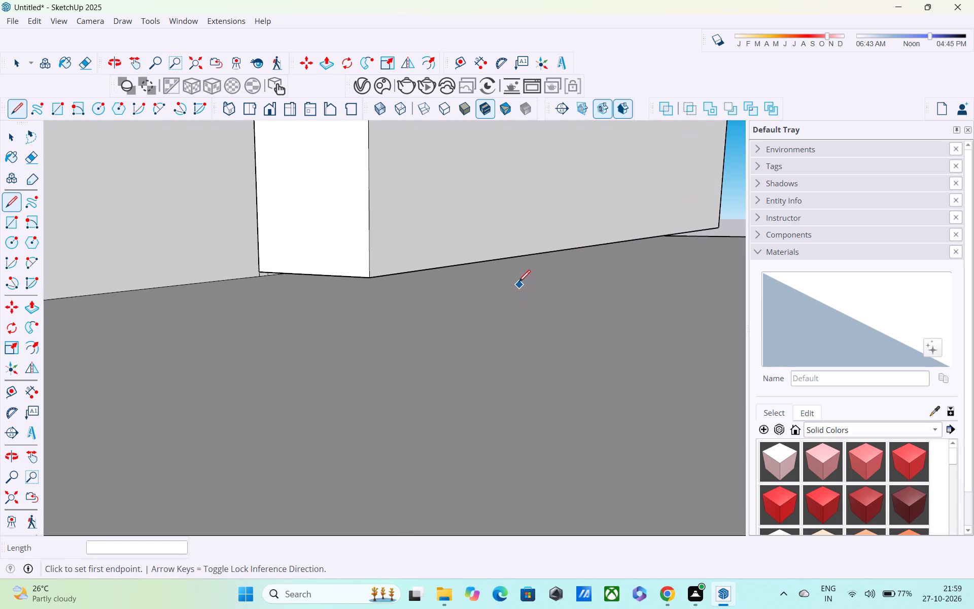
{"action": "key", "text": "Escape"}
{"action": "key", "text": "space"}
{"action": "middle_click_drag", "start_coordinate": [508, 274], "coordinate": [506, 272]}
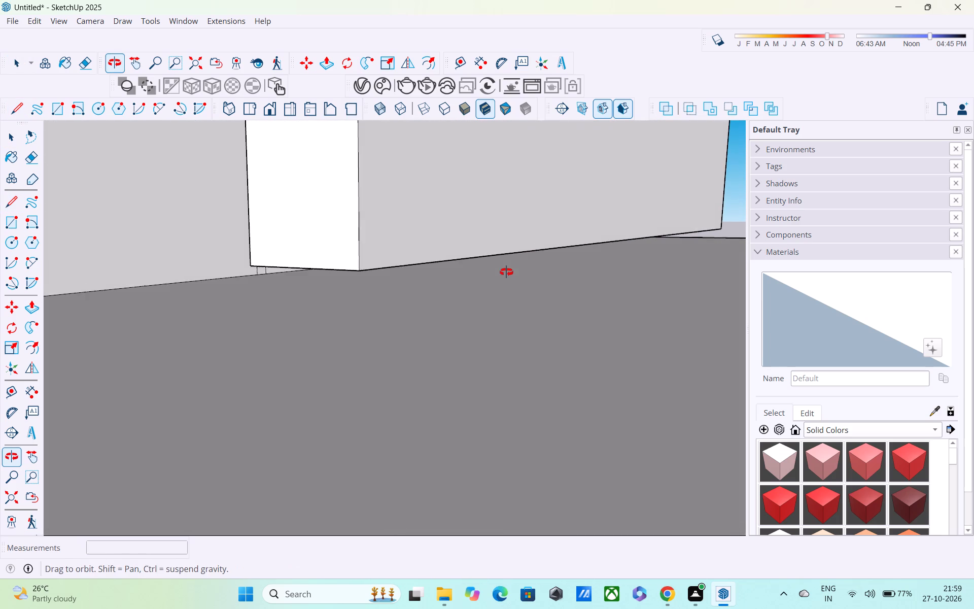
{"action": "middle_click_drag", "start_coordinate": [506, 272], "coordinate": [503, 261]}
{"action": "scroll", "coordinate": [503, 261], "scroll_direction": "up", "scroll_amount": 1}
{"action": "key", "text": "p"}
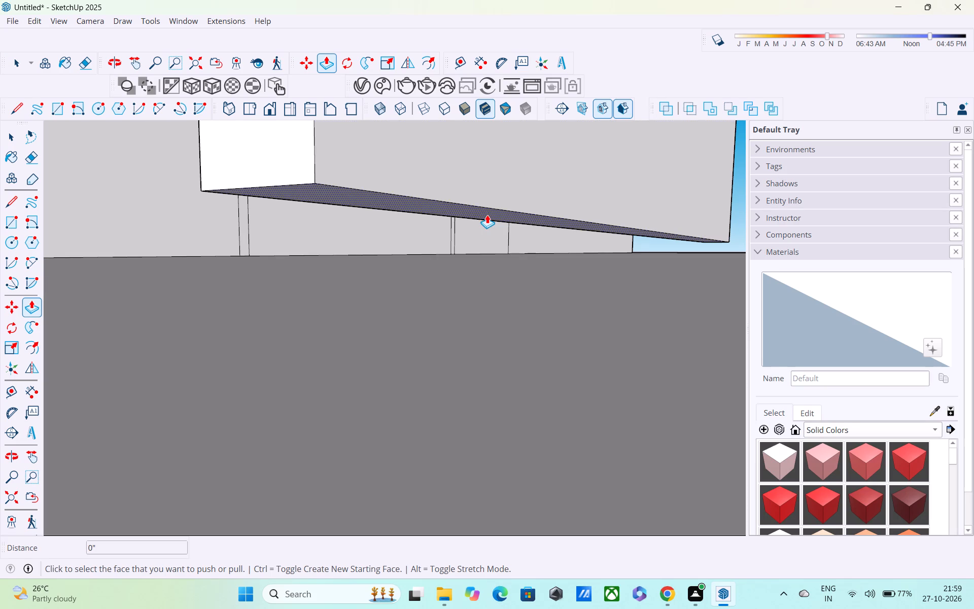
{"action": "left_click", "coordinate": [487, 215]}
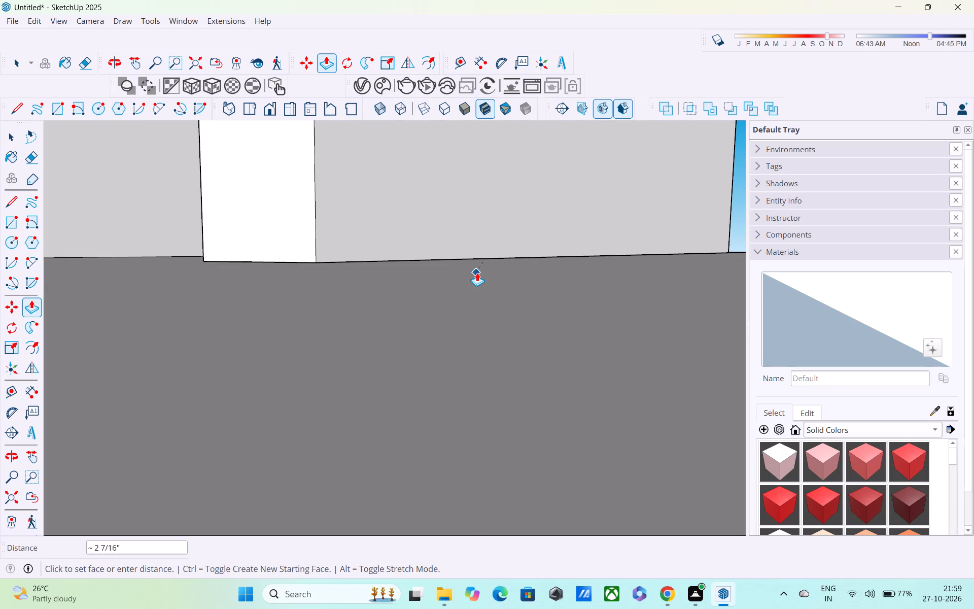
{"action": "left_click", "coordinate": [471, 268]}
{"action": "scroll", "coordinate": [420, 296], "scroll_direction": "down", "scroll_amount": 8}
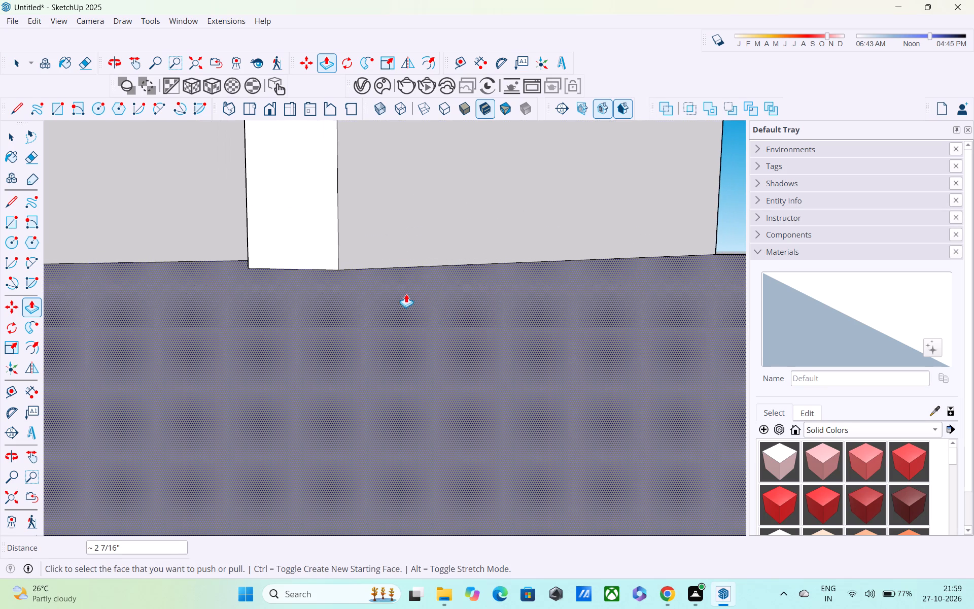
{"action": "scroll", "coordinate": [404, 296], "scroll_direction": "down", "scroll_amount": 5}
{"action": "middle_click_drag", "start_coordinate": [404, 296], "coordinate": [485, 336]}
{"action": "scroll", "coordinate": [492, 315], "scroll_direction": "down", "scroll_amount": 5}
{"action": "key", "text": "space"}
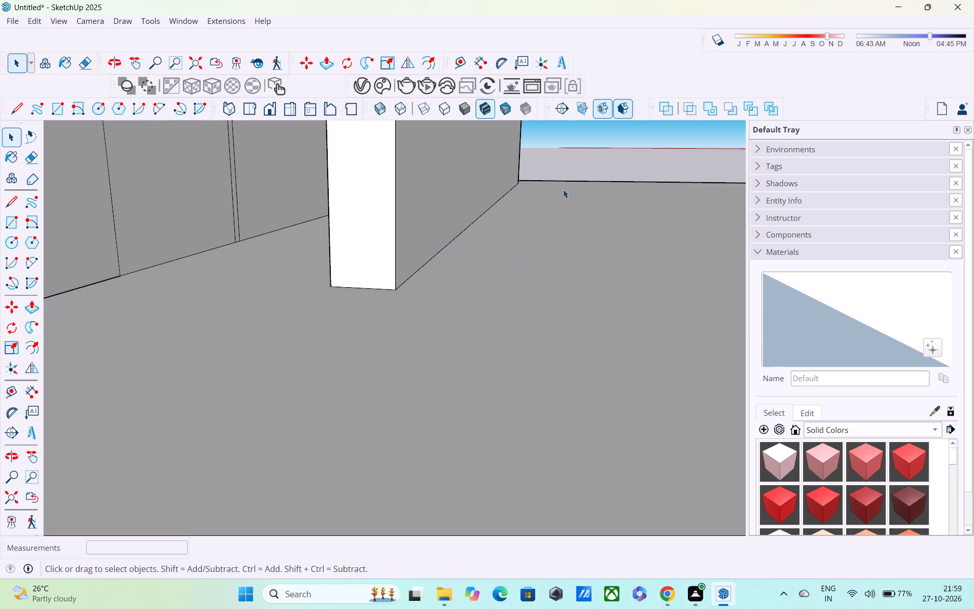
Draw a line about 14' 6" long across the floor from the low wall's bottom outer corner toward the floor's side edge.
{"action": "scroll", "coordinate": [591, 195], "scroll_direction": "down", "scroll_amount": 2}
{"action": "key", "text": "l"}
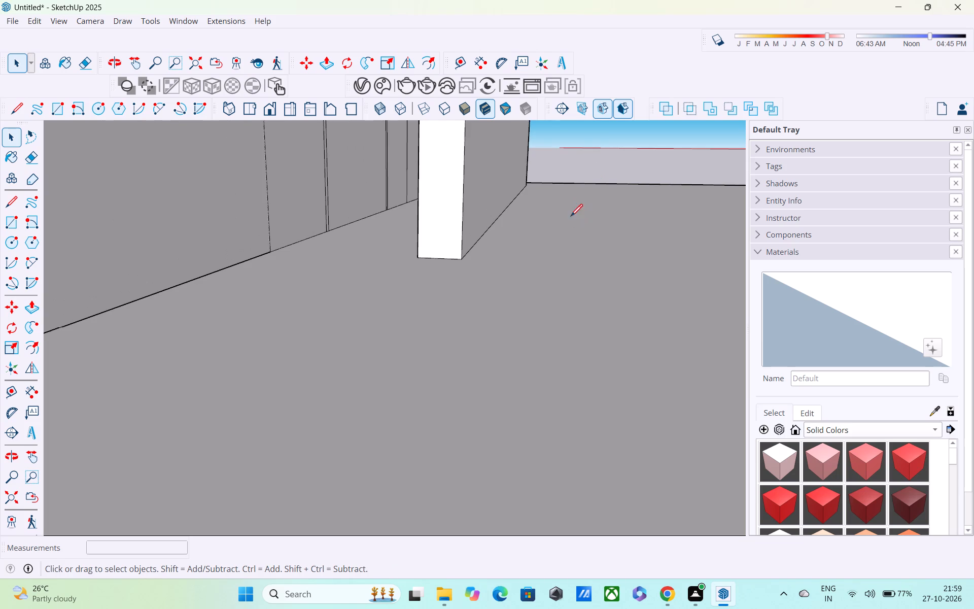
{"action": "left_click", "coordinate": [463, 257]}
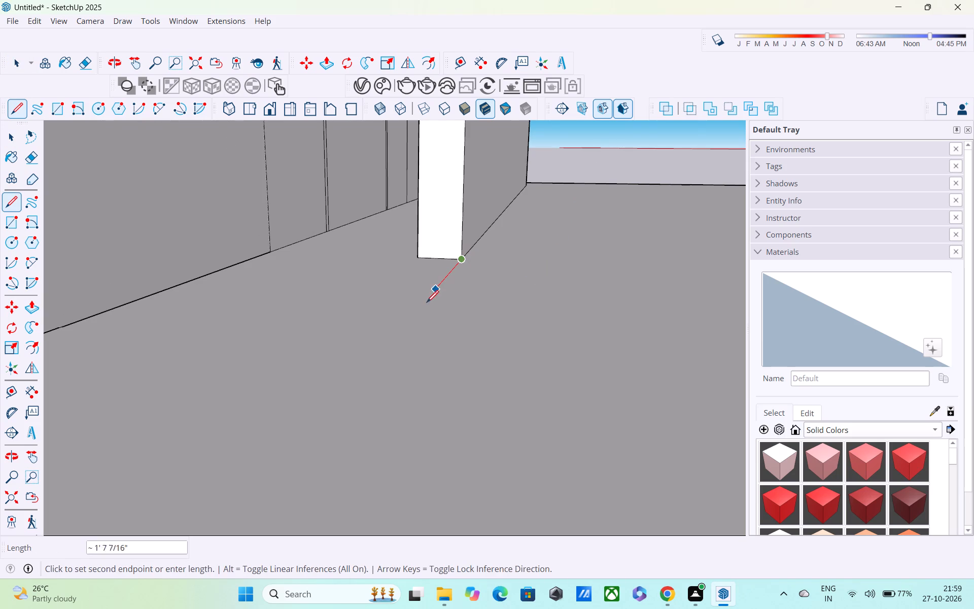
{"action": "scroll", "coordinate": [405, 343], "scroll_direction": "down", "scroll_amount": 7}
{"action": "middle_click_drag", "start_coordinate": [404, 344], "coordinate": [434, 255], "text": "shift"}
{"action": "scroll", "coordinate": [435, 261], "scroll_direction": "down", "scroll_amount": 6}
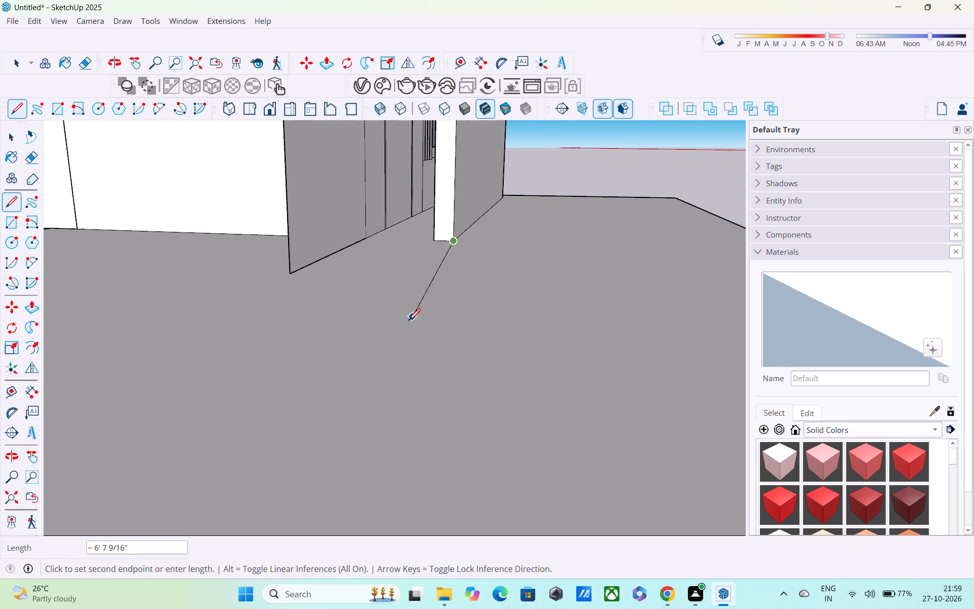
{"action": "scroll", "coordinate": [408, 322], "scroll_direction": "down", "scroll_amount": 1}
{"action": "scroll", "coordinate": [318, 379], "scroll_direction": "down", "scroll_amount": 4}
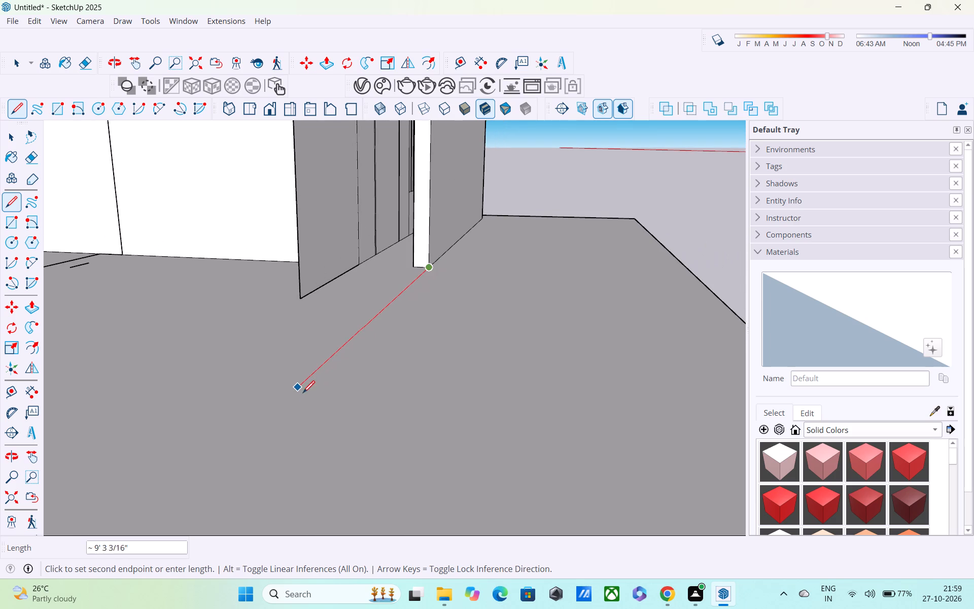
{"action": "middle_click_drag", "start_coordinate": [303, 394], "coordinate": [440, 279], "text": "shift"}
{"action": "scroll", "coordinate": [442, 290], "scroll_direction": "down", "scroll_amount": 5}
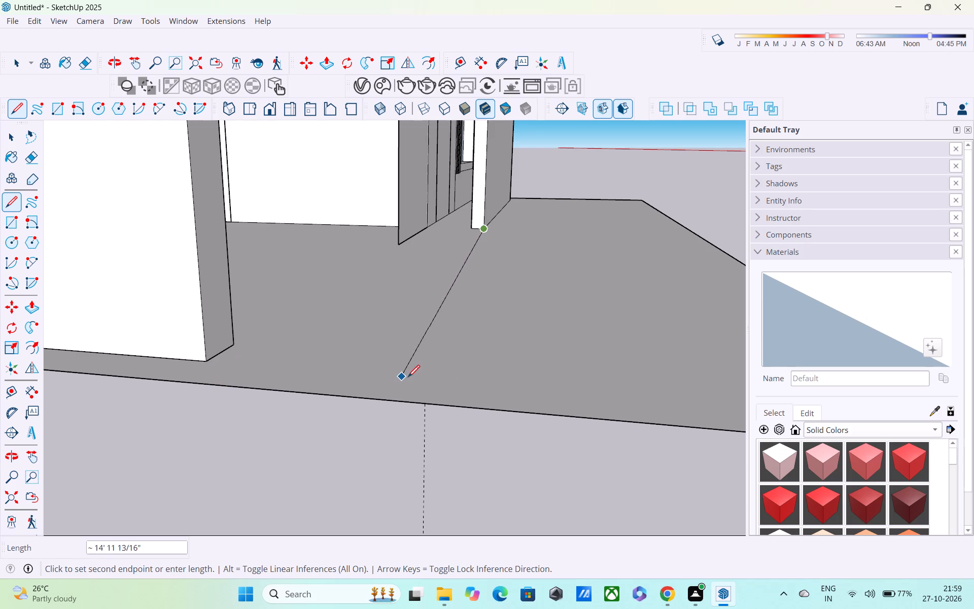
{"action": "middle_click_drag", "start_coordinate": [434, 367], "coordinate": [469, 285]}
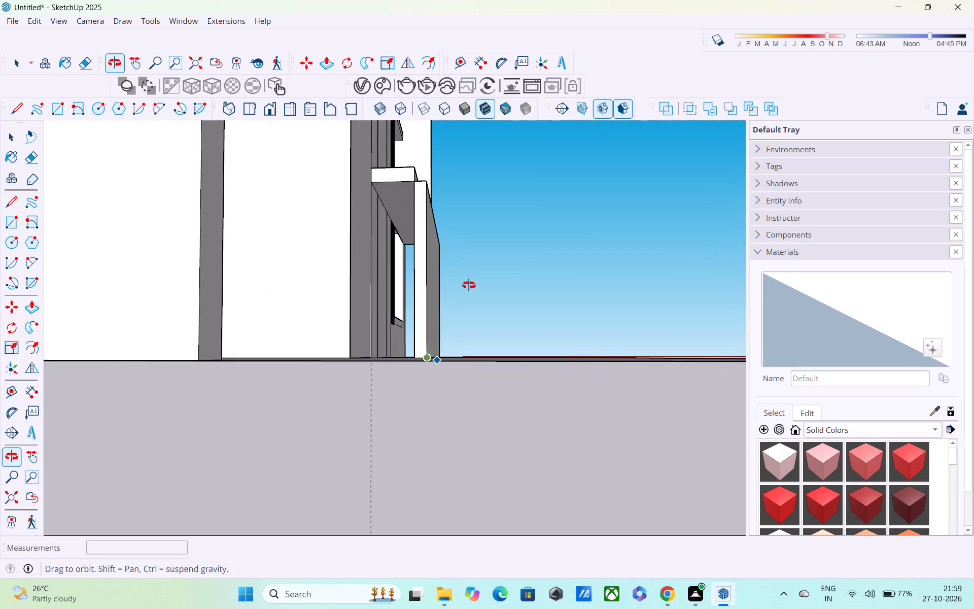
{"action": "middle_click_drag", "start_coordinate": [469, 285], "coordinate": [491, 327]}
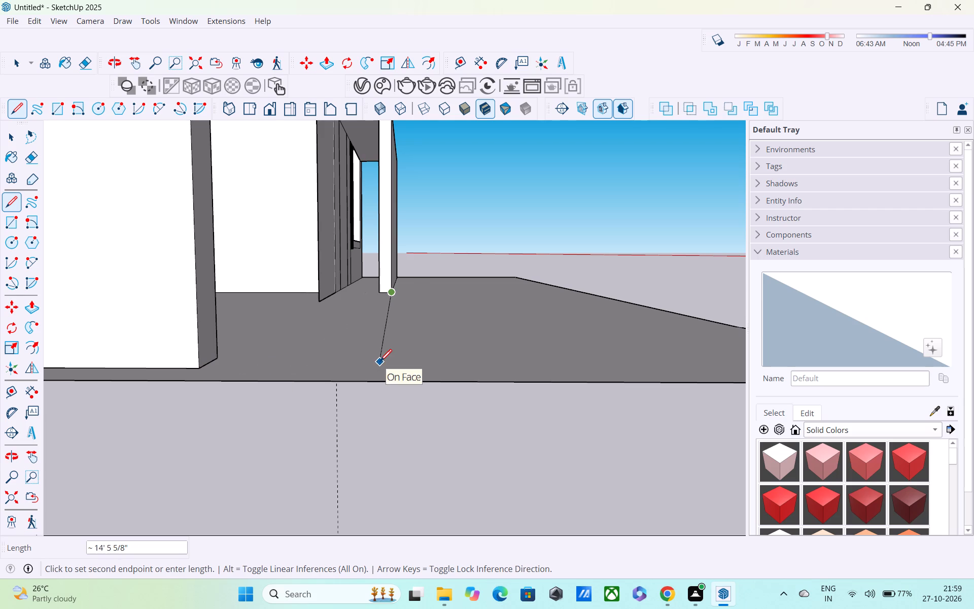
{"action": "left_click", "coordinate": [360, 361]}
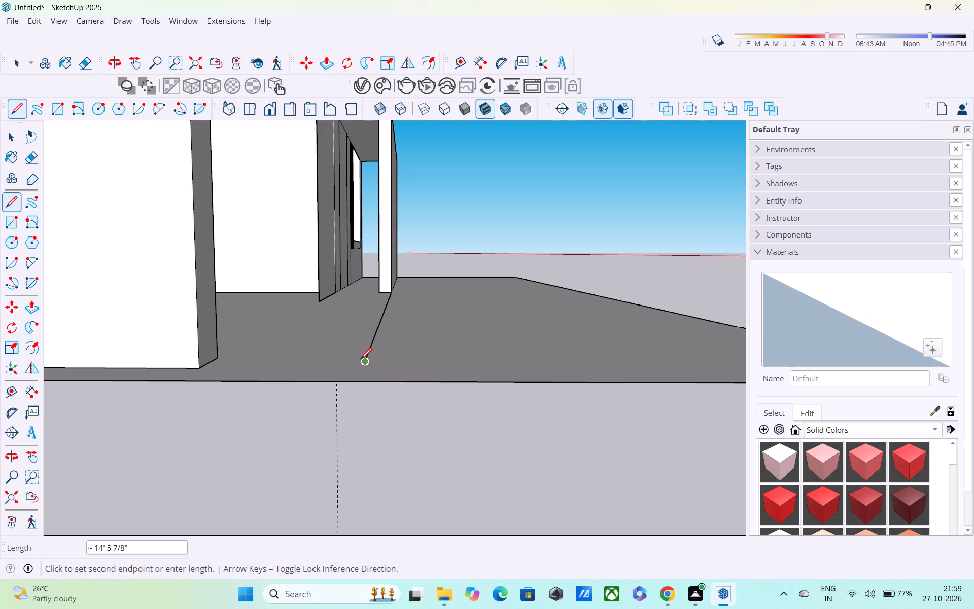
Extend the floor line with a short segment from its free end toward the floor's side edge.
{"action": "middle_click_drag", "start_coordinate": [353, 368], "coordinate": [385, 399]}
{"action": "scroll", "coordinate": [373, 390], "scroll_direction": "up", "scroll_amount": 4}
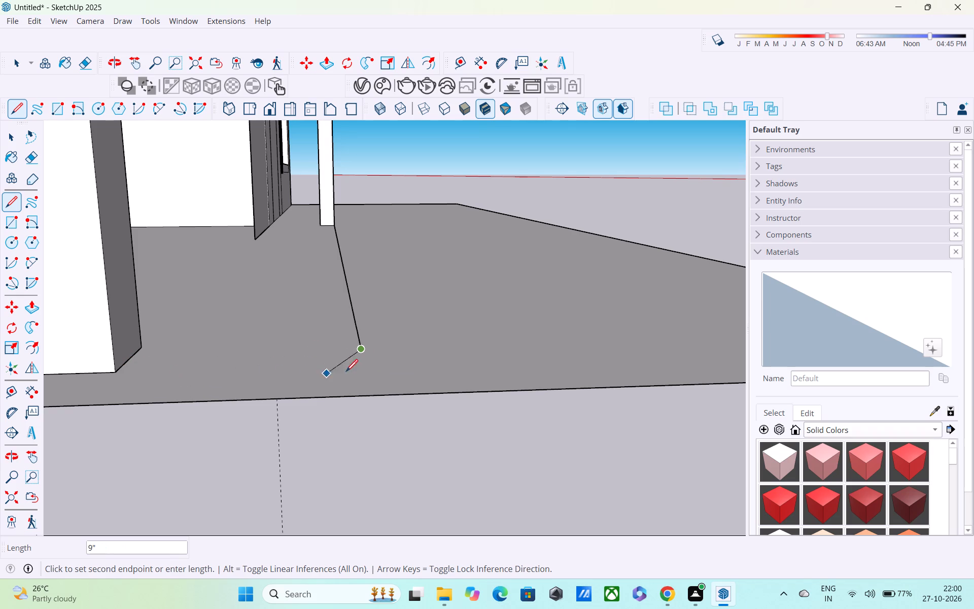
{"action": "left_click", "coordinate": [361, 371]}
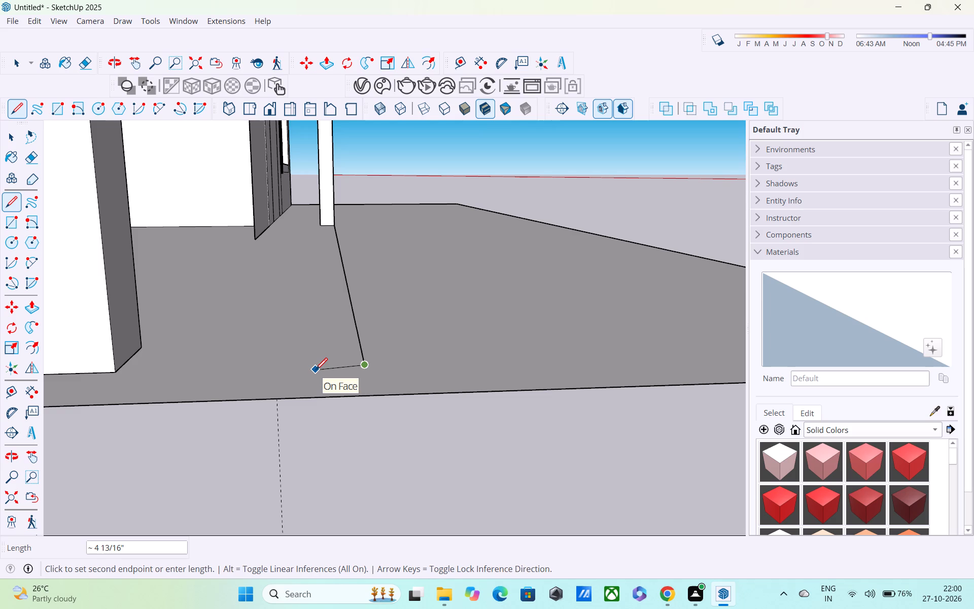
Draw a 6" segment along the green axis from the floor line's free end toward the neighbouring wall's bottom corner.
{"action": "middle_click_drag", "start_coordinate": [302, 371], "coordinate": [0, 422]}
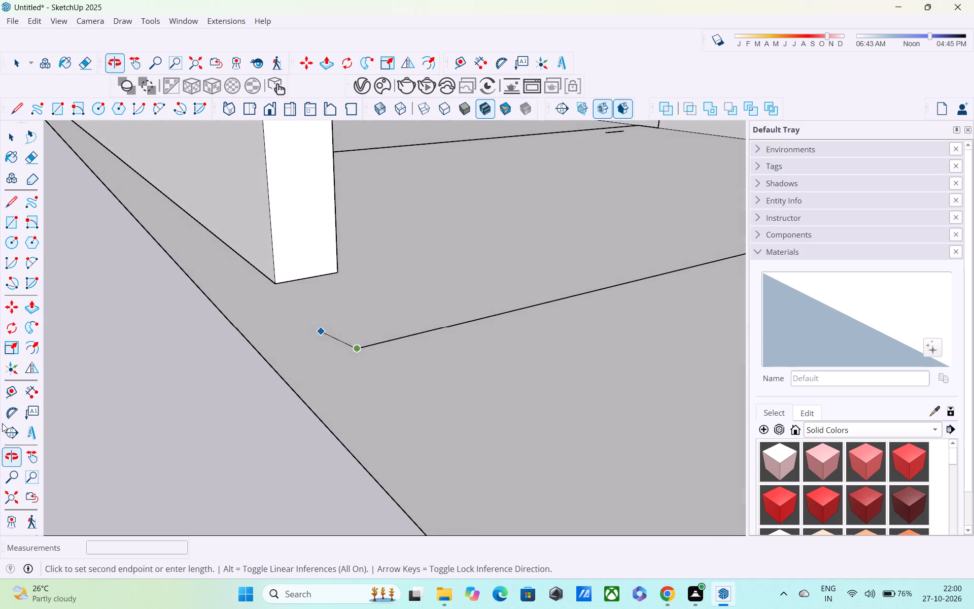
{"action": "middle_click_drag", "start_coordinate": [390, 350], "coordinate": [350, 273]}
{"action": "scroll", "coordinate": [404, 314], "scroll_direction": "up", "scroll_amount": 4}
{"action": "middle_click_drag", "start_coordinate": [404, 313], "coordinate": [527, 288]}
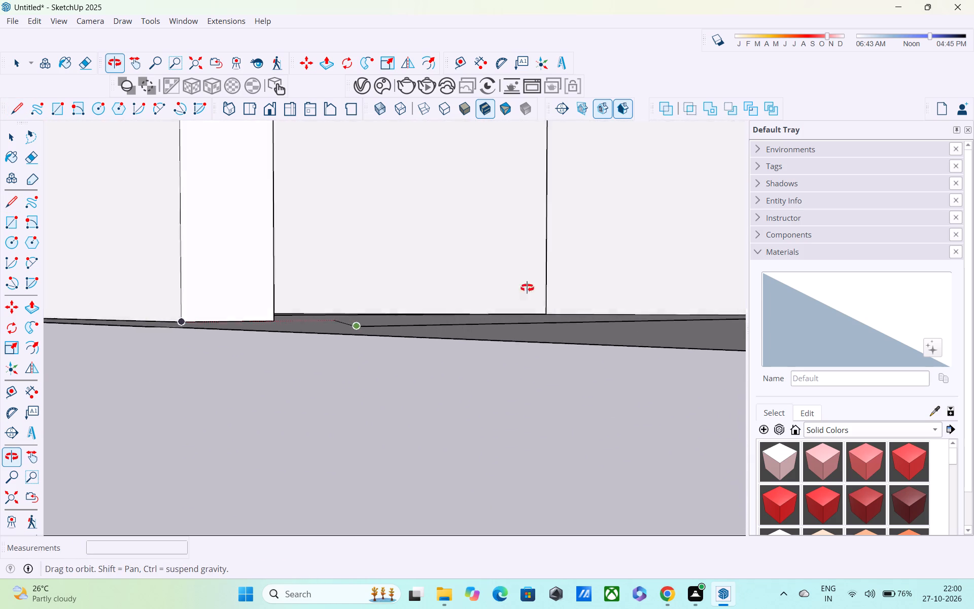
{"action": "middle_click_drag", "start_coordinate": [527, 288], "coordinate": [674, 306]}
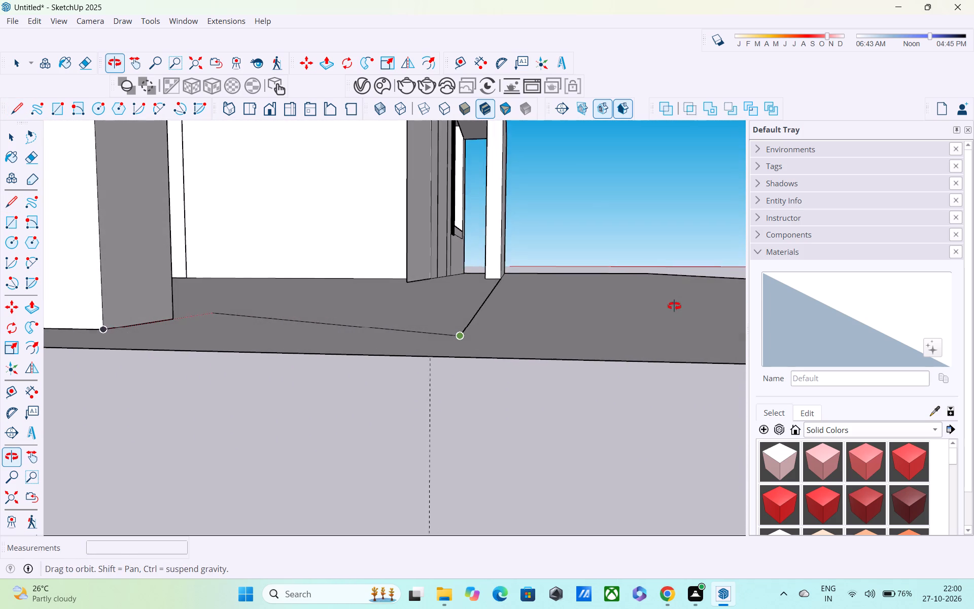
{"action": "middle_click_drag", "start_coordinate": [674, 306], "coordinate": [667, 306]}
{"action": "scroll", "coordinate": [494, 329], "scroll_direction": "up", "scroll_amount": 3}
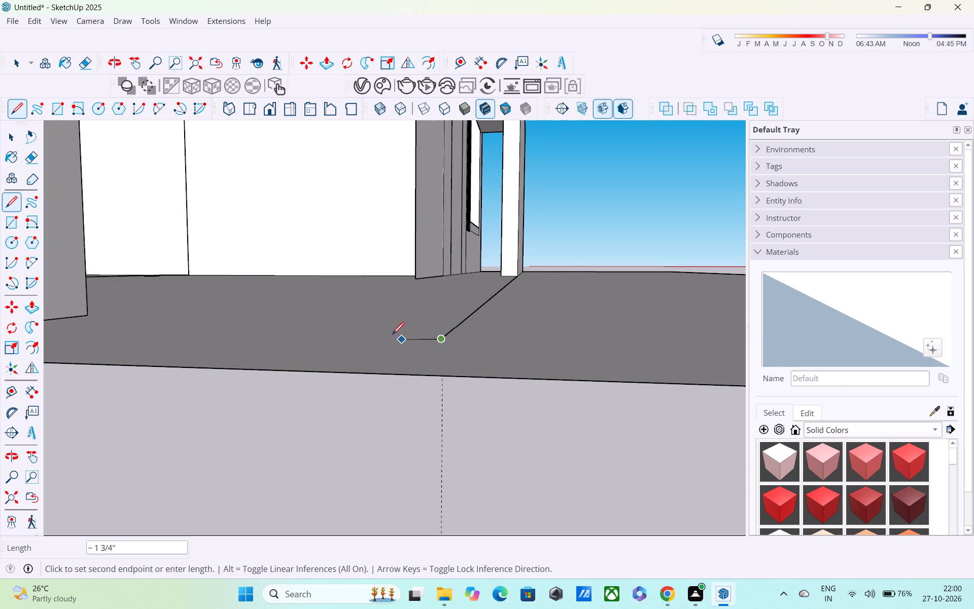
{"action": "middle_click_drag", "start_coordinate": [386, 332], "coordinate": [474, 310]}
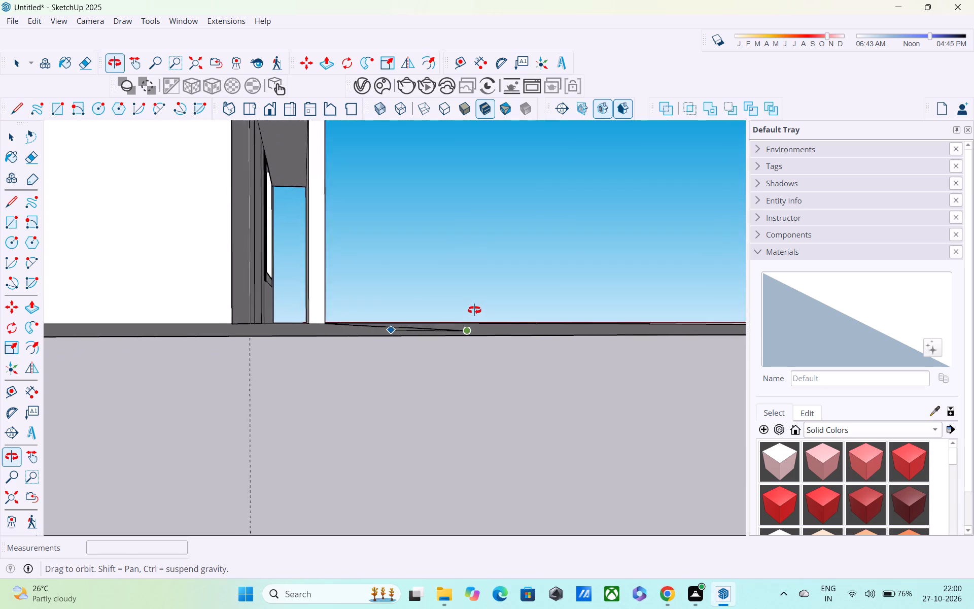
{"action": "middle_click_drag", "start_coordinate": [474, 310], "coordinate": [427, 356]}
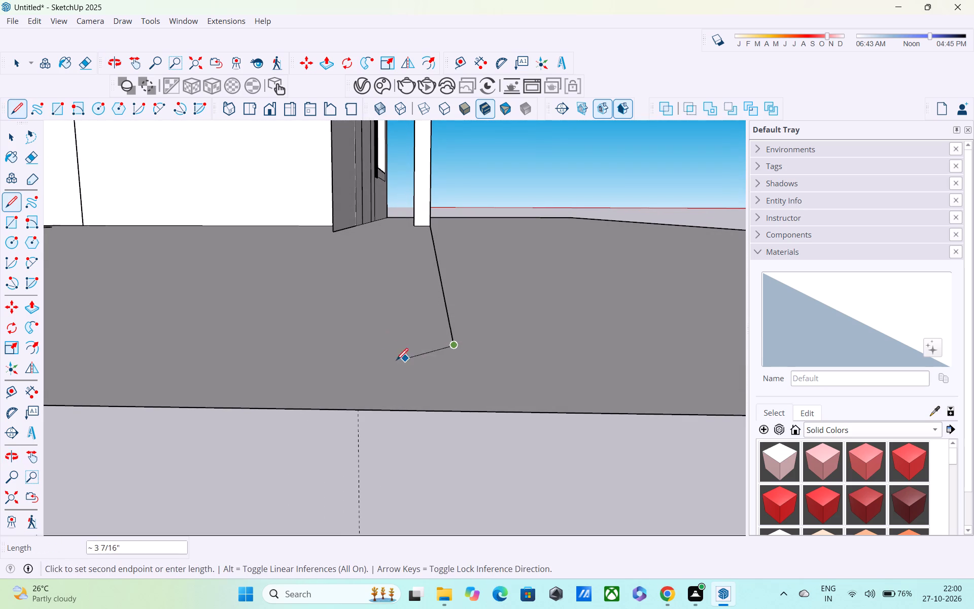
{"action": "middle_click_drag", "start_coordinate": [354, 345], "coordinate": [179, 414]}
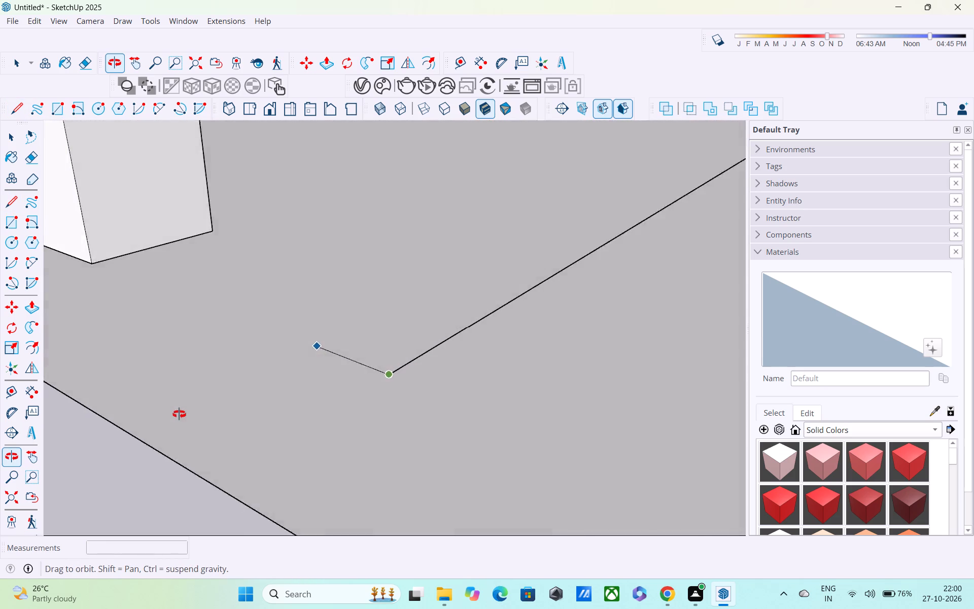
{"action": "middle_click_drag", "start_coordinate": [179, 414], "coordinate": [166, 414]}
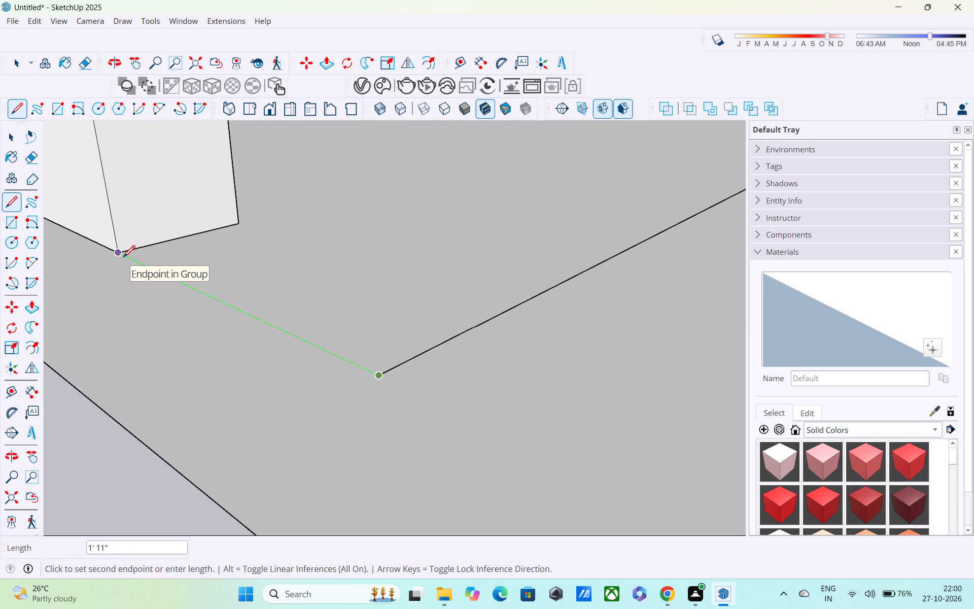
{"action": "key", "text": "6"}
{"action": "key", "text": "shift+quotedbl"}
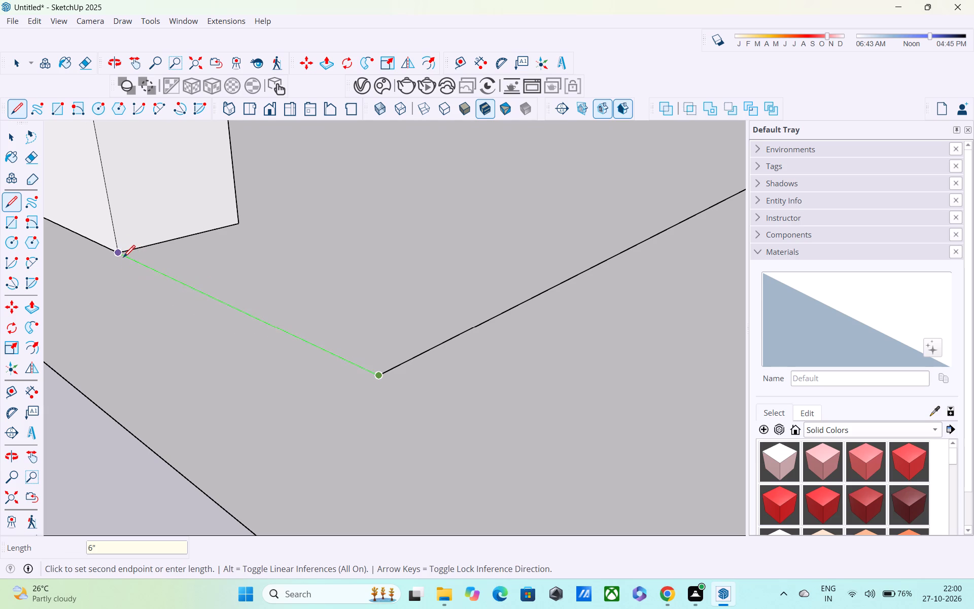
{"action": "key", "text": "Return"}
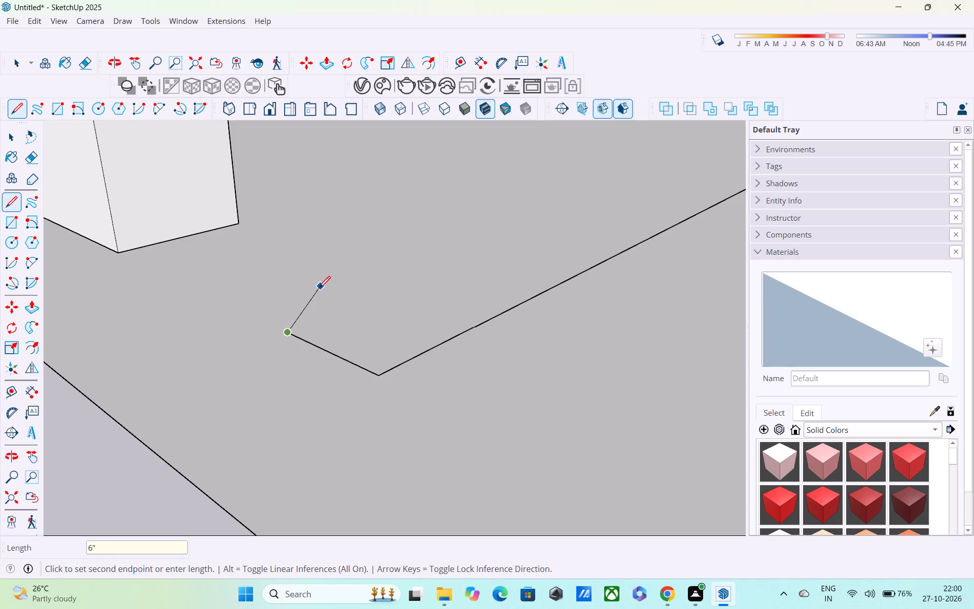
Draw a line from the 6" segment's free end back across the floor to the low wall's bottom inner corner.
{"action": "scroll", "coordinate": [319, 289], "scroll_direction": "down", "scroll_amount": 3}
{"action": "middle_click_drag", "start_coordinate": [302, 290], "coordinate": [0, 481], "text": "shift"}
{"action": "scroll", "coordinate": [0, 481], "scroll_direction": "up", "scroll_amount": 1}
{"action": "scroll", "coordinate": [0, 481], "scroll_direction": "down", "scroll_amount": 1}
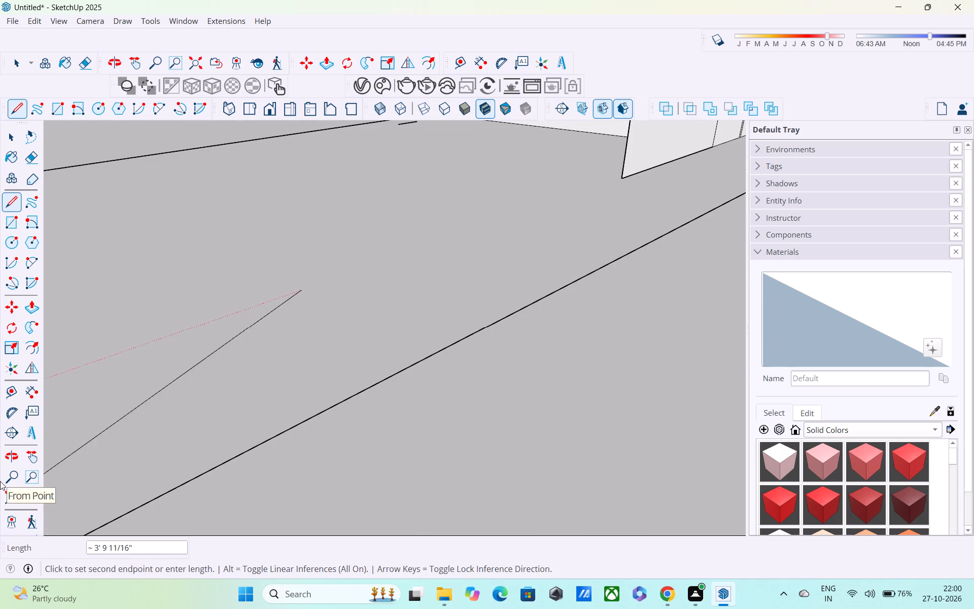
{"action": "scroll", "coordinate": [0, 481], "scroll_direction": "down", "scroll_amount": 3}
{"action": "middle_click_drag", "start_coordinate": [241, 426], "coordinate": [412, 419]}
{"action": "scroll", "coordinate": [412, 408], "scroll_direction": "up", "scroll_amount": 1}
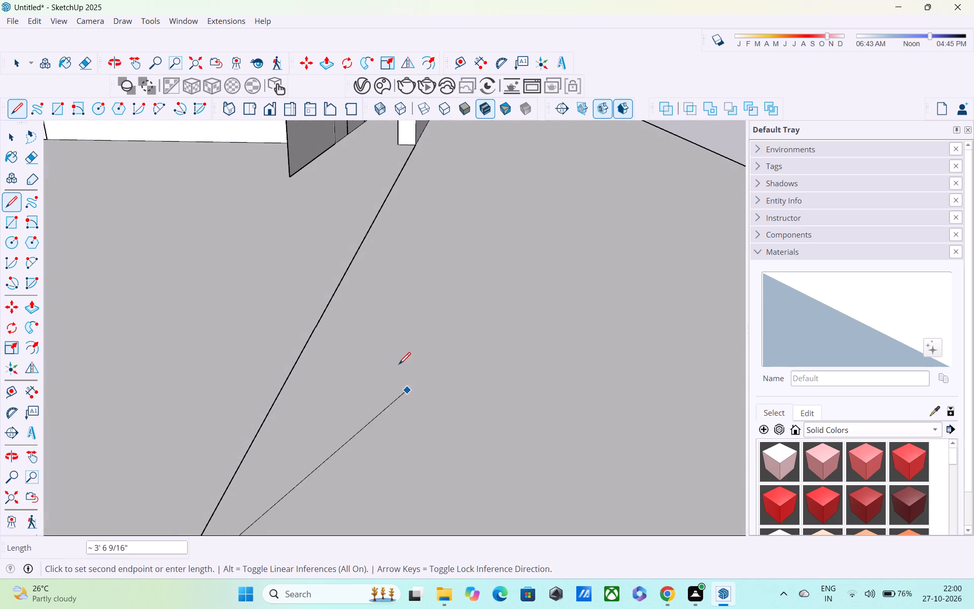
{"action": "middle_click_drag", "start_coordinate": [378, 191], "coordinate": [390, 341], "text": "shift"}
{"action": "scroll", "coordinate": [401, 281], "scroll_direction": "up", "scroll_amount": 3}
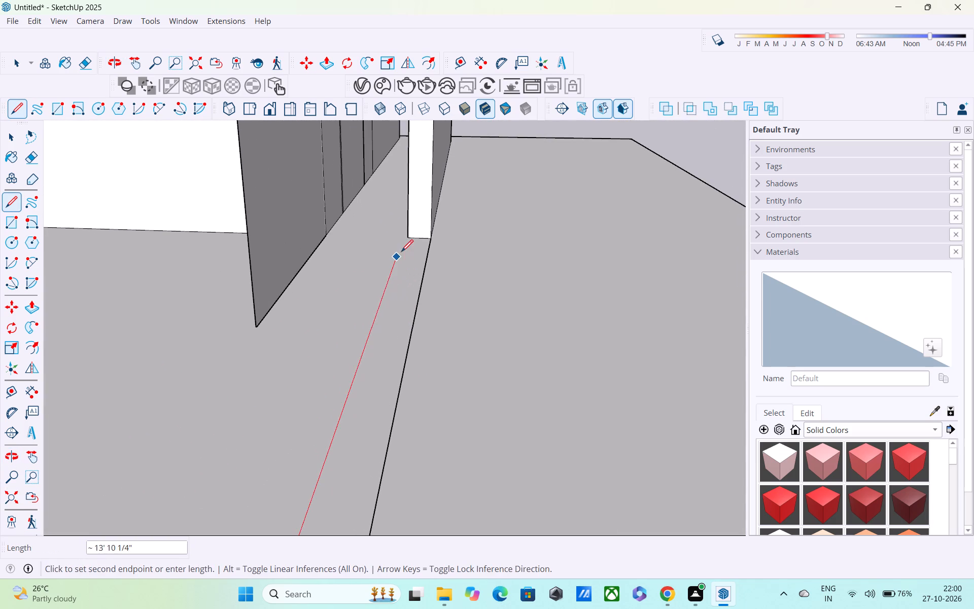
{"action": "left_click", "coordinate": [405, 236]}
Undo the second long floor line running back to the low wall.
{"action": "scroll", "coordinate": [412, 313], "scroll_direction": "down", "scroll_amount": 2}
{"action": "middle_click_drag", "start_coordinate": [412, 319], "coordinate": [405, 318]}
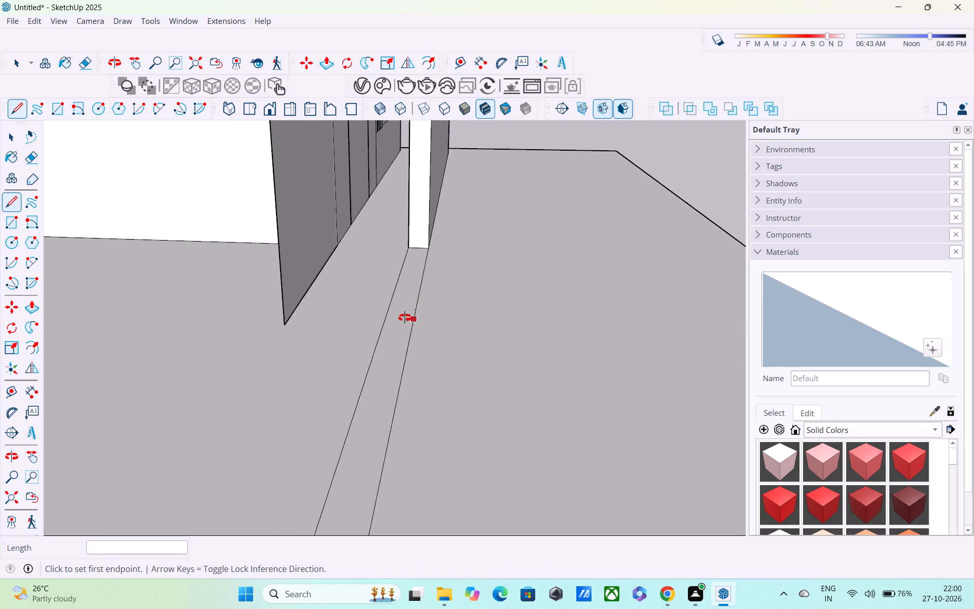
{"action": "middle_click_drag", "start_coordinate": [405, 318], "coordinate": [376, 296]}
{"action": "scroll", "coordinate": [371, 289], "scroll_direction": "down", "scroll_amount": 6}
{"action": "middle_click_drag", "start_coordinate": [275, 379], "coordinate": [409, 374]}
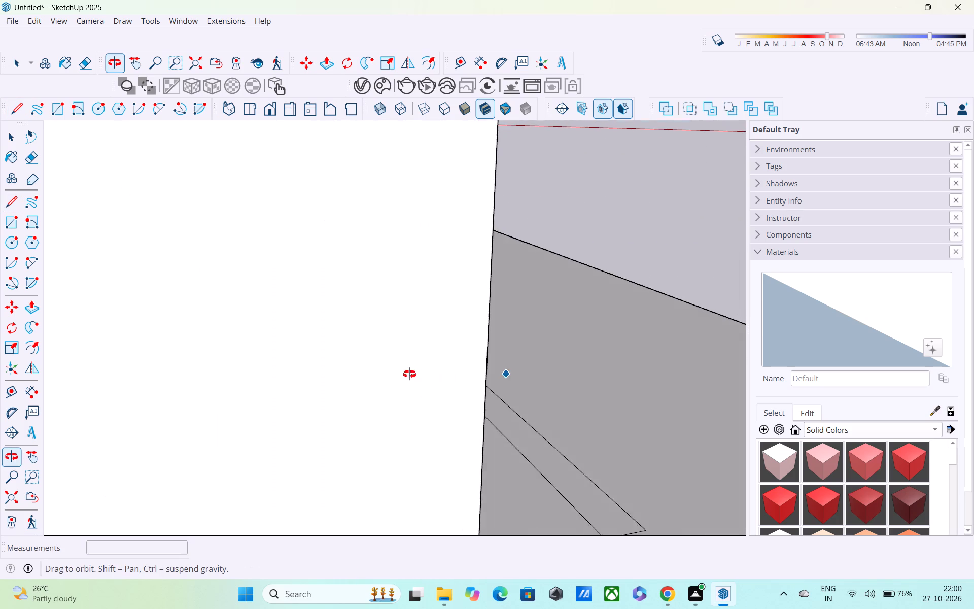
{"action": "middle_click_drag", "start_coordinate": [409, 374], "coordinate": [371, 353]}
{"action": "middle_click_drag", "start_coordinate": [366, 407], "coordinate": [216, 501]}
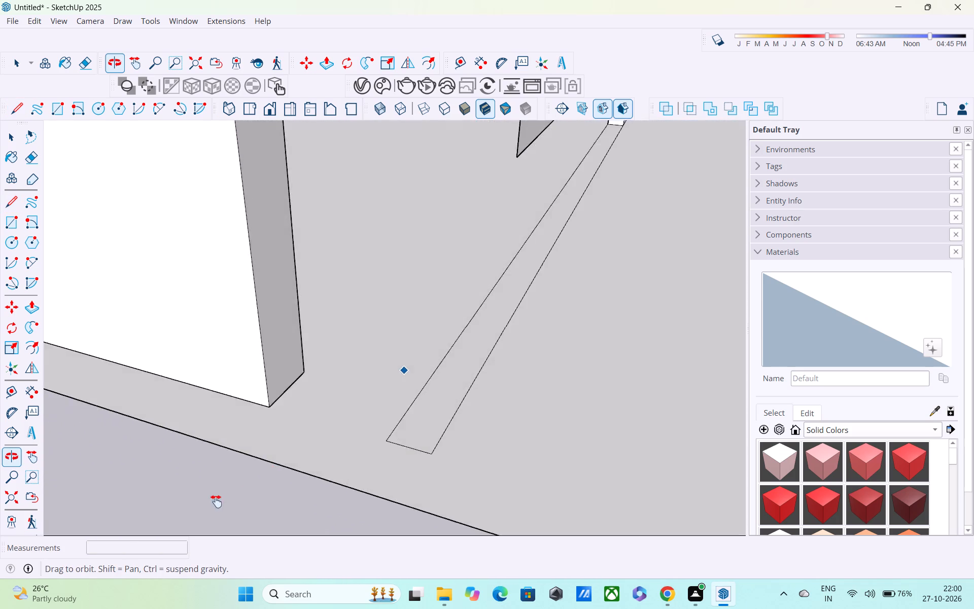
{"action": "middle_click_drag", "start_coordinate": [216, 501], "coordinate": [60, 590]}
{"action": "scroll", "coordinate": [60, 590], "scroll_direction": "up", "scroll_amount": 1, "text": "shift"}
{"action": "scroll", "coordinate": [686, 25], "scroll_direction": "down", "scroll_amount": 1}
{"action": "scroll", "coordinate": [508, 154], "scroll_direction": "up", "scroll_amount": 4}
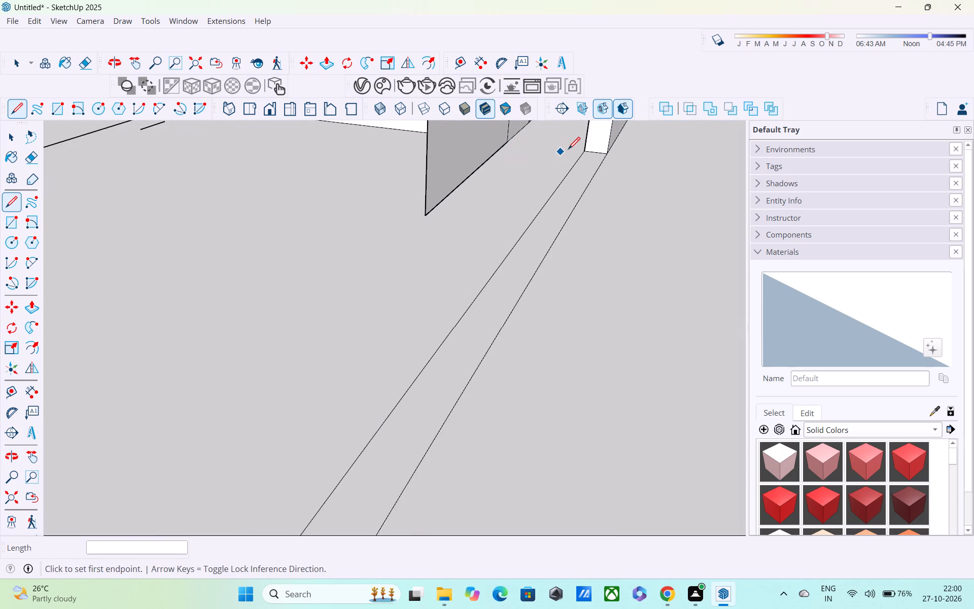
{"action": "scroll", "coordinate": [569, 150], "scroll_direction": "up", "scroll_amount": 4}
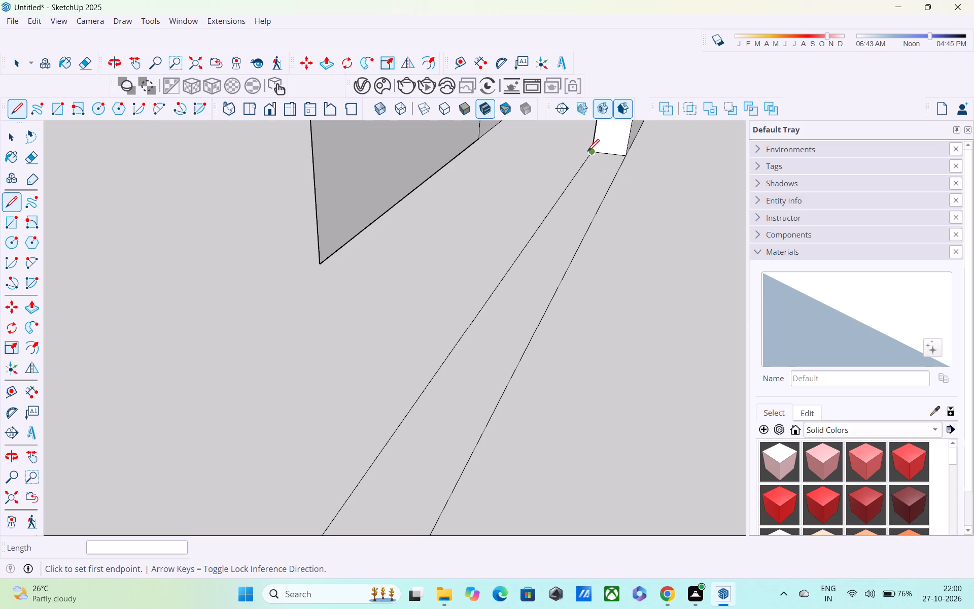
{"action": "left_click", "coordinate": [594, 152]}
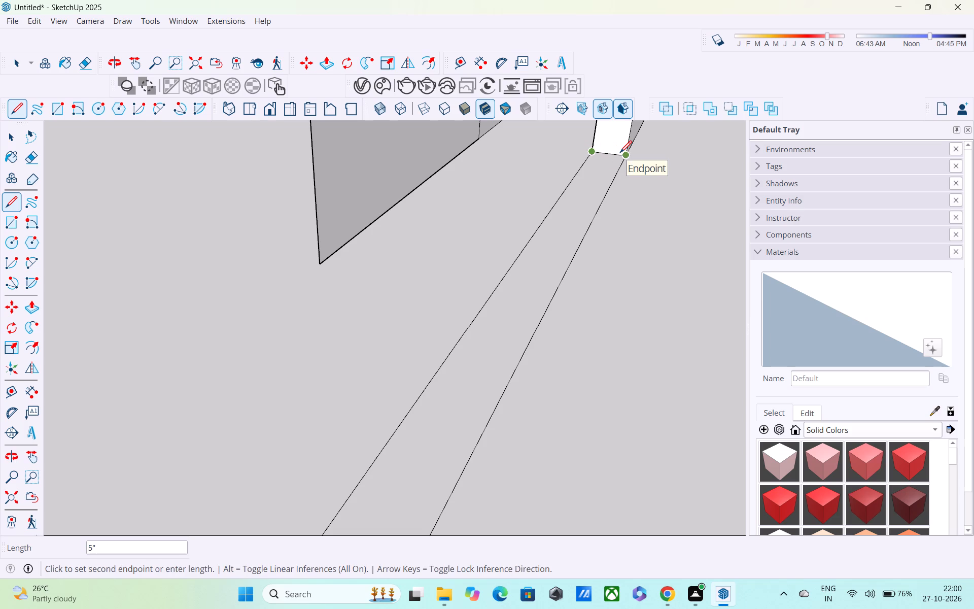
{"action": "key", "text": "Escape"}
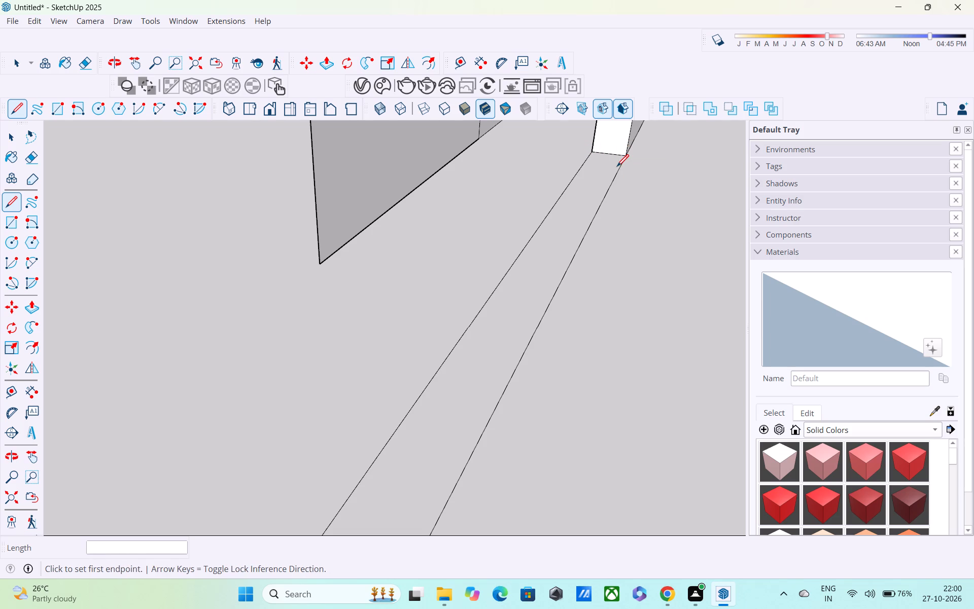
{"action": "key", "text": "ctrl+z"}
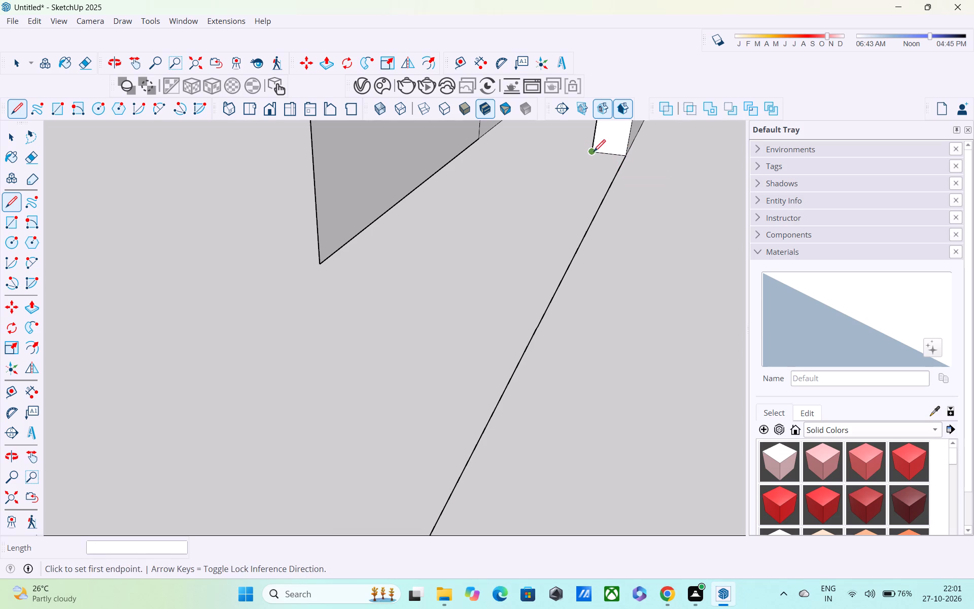
Draw a line from the low wall's bottom inner corner across the floor to the 6" segment, alongside the first long line.
{"action": "left_click", "coordinate": [594, 153]}
{"action": "middle_click_drag", "start_coordinate": [458, 392], "coordinate": [573, 142], "text": "shift"}
{"action": "middle_click_drag", "start_coordinate": [443, 362], "coordinate": [638, 126]}
{"action": "middle_click_drag", "start_coordinate": [529, 423], "coordinate": [544, 363], "text": "shift"}
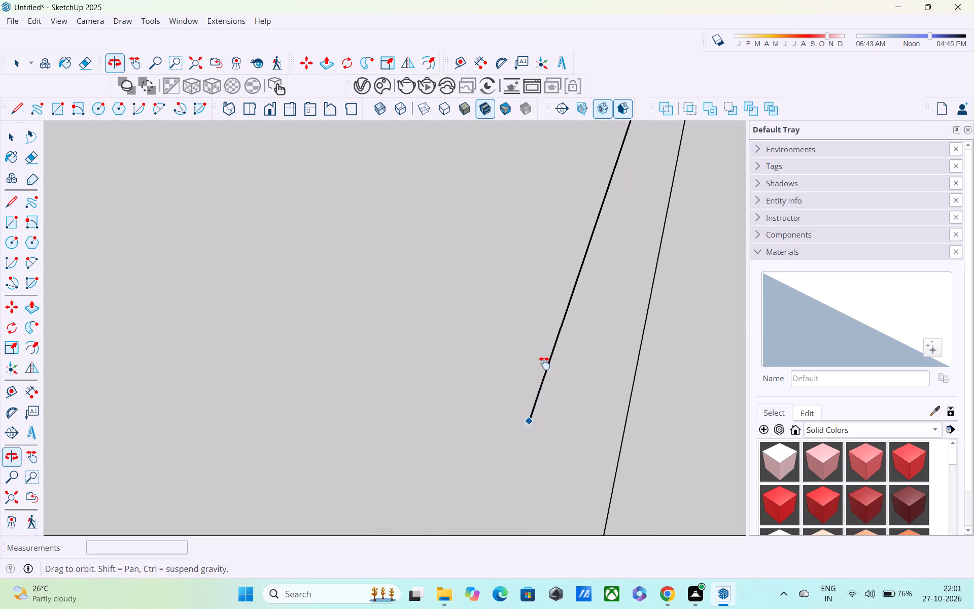
{"action": "middle_click_drag", "start_coordinate": [544, 363], "coordinate": [564, 123], "text": "shift"}
{"action": "scroll", "coordinate": [560, 213], "scroll_direction": "down", "scroll_amount": 1, "text": "shift"}
{"action": "middle_click_drag", "start_coordinate": [509, 460], "coordinate": [661, 148]}
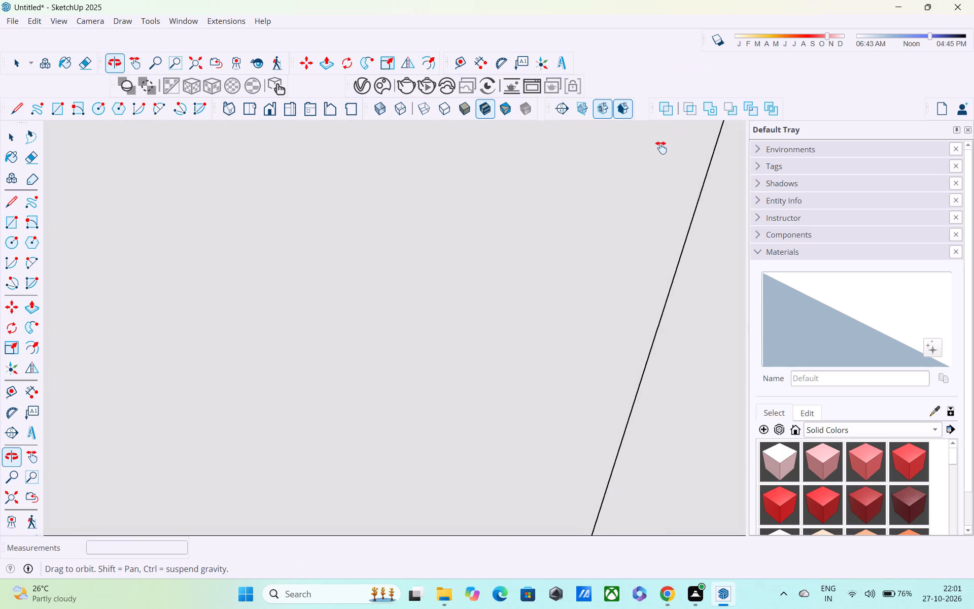
{"action": "middle_click_drag", "start_coordinate": [661, 148], "coordinate": [657, 149]}
{"action": "scroll", "coordinate": [653, 152], "scroll_direction": "down", "scroll_amount": 6}
{"action": "middle_click_drag", "start_coordinate": [595, 395], "coordinate": [717, 115], "text": "shift"}
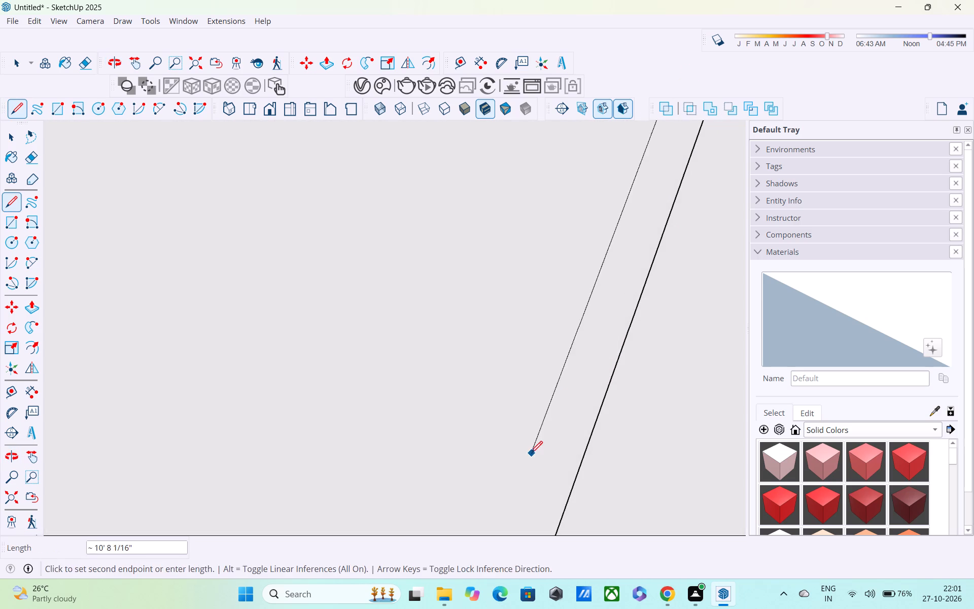
{"action": "middle_click_drag", "start_coordinate": [542, 408], "coordinate": [586, 284], "text": "shift"}
{"action": "scroll", "coordinate": [580, 300], "scroll_direction": "down", "scroll_amount": 2, "text": "shift"}
{"action": "scroll", "coordinate": [587, 280], "scroll_direction": "up", "scroll_amount": 1}
{"action": "scroll", "coordinate": [587, 280], "scroll_direction": "down", "scroll_amount": 7}
{"action": "middle_click_drag", "start_coordinate": [501, 456], "coordinate": [572, 268], "text": "shift"}
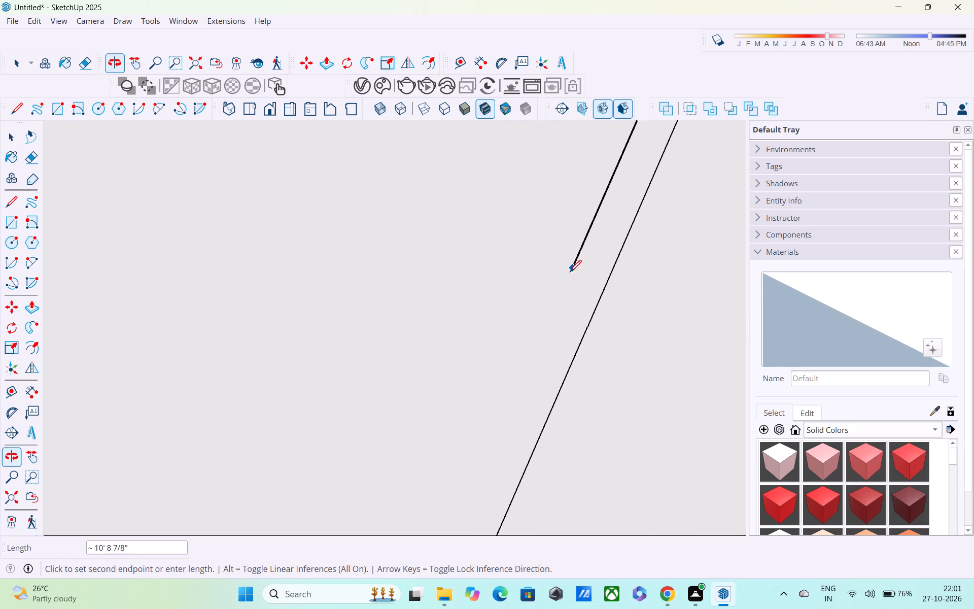
{"action": "scroll", "coordinate": [566, 280], "scroll_direction": "down", "scroll_amount": 6}
{"action": "middle_click_drag", "start_coordinate": [488, 430], "coordinate": [639, 195]}
{"action": "scroll", "coordinate": [622, 279], "scroll_direction": "down", "scroll_amount": 7}
{"action": "scroll", "coordinate": [595, 347], "scroll_direction": "down", "scroll_amount": 4}
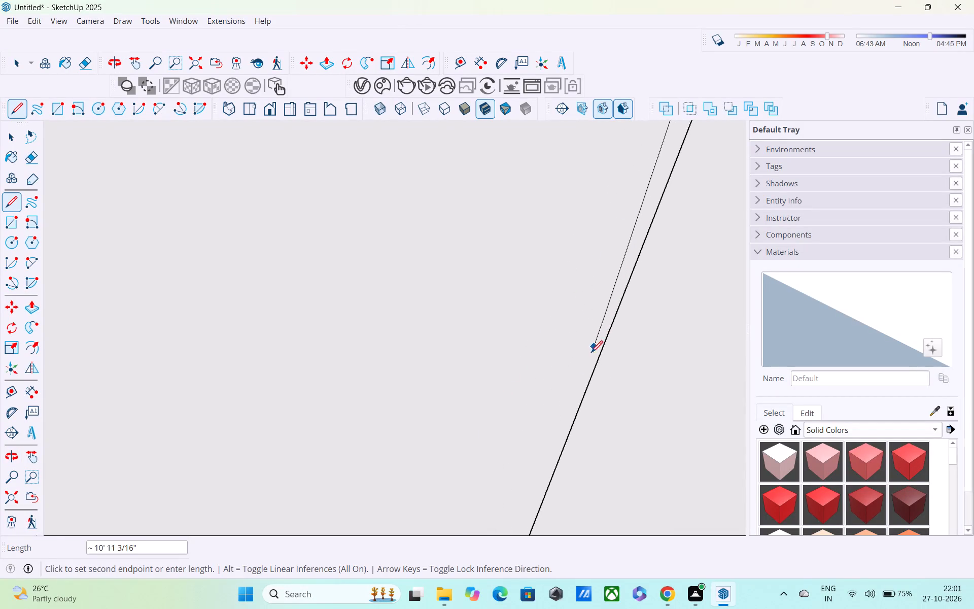
{"action": "scroll", "coordinate": [591, 354], "scroll_direction": "down", "scroll_amount": 3}
{"action": "scroll", "coordinate": [556, 420], "scroll_direction": "down", "scroll_amount": 19}
{"action": "scroll", "coordinate": [532, 462], "scroll_direction": "down", "scroll_amount": 7}
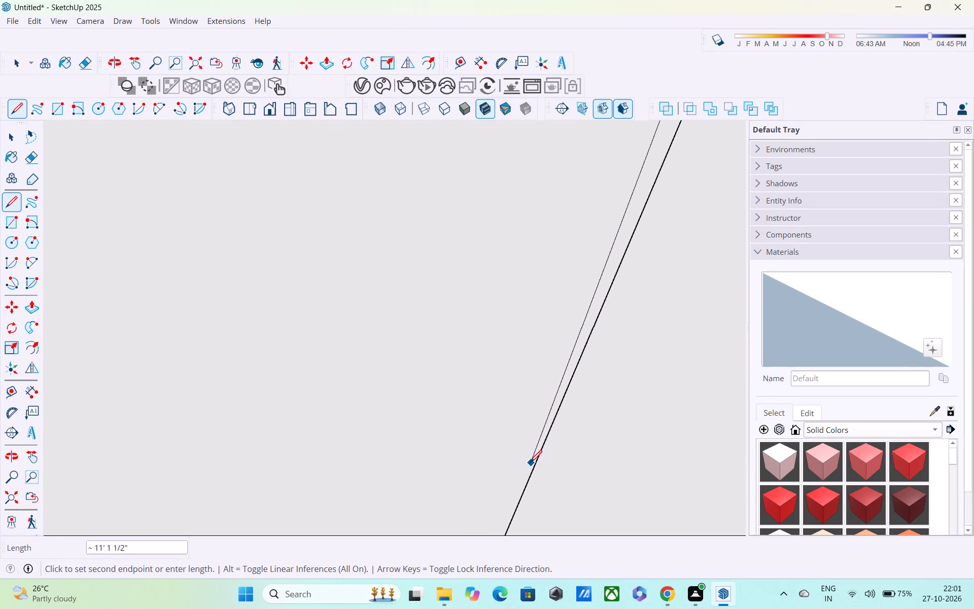
{"action": "scroll", "coordinate": [527, 463], "scroll_direction": "down", "scroll_amount": 13}
{"action": "middle_click_drag", "start_coordinate": [523, 462], "coordinate": [580, 333]}
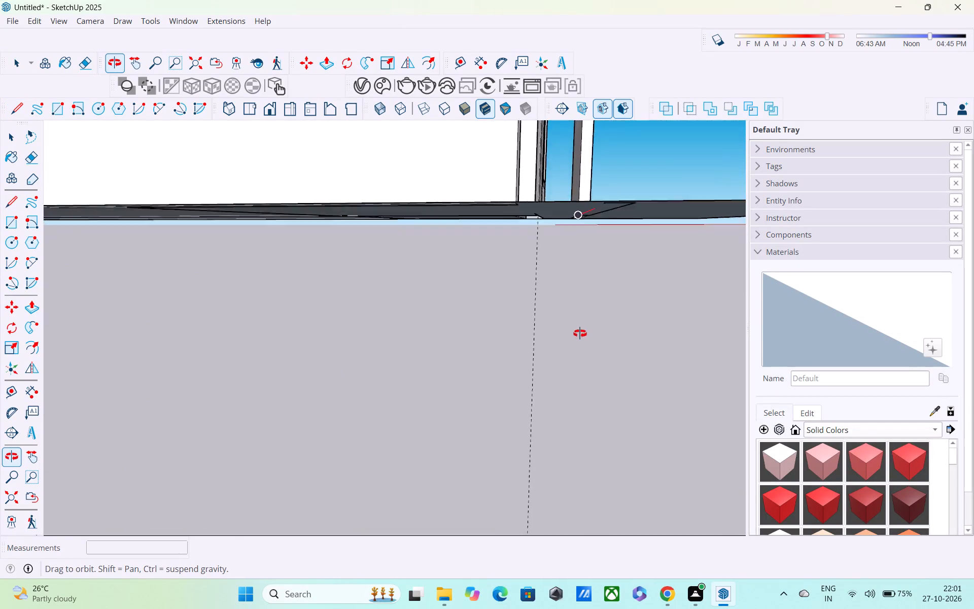
{"action": "middle_click_drag", "start_coordinate": [580, 333], "coordinate": [563, 366]}
{"action": "scroll", "coordinate": [558, 348], "scroll_direction": "up", "scroll_amount": 4}
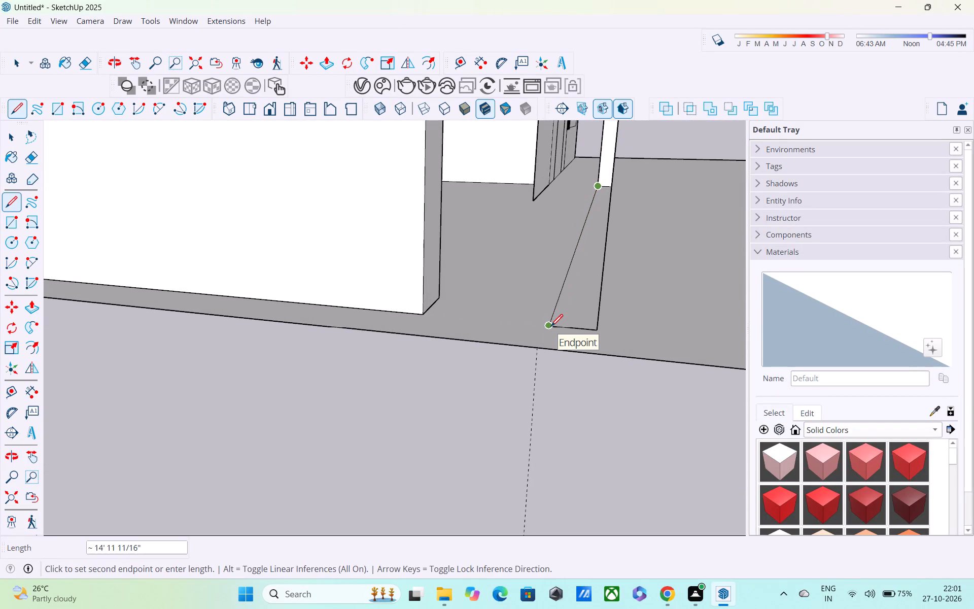
{"action": "left_click", "coordinate": [563, 326]}
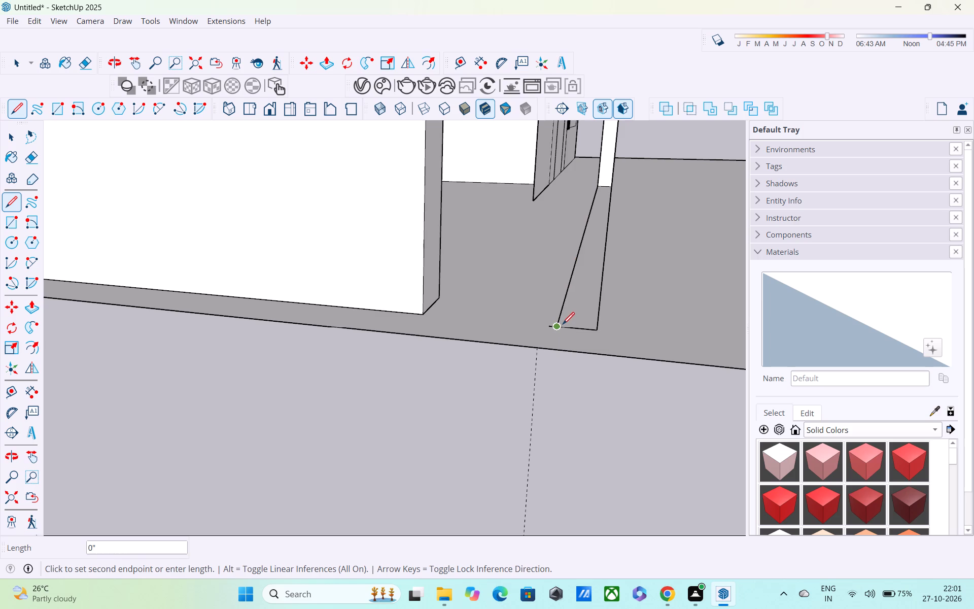
Erase the short leftover stub of the 6" segment that overhangs the narrow strip's end corner.
{"action": "scroll", "coordinate": [565, 327], "scroll_direction": "down", "scroll_amount": 1}
{"action": "middle_click_drag", "start_coordinate": [568, 334], "coordinate": [533, 432]}
{"action": "scroll", "coordinate": [558, 360], "scroll_direction": "down", "scroll_amount": 5}
{"action": "middle_click_drag", "start_coordinate": [562, 359], "coordinate": [546, 385]}
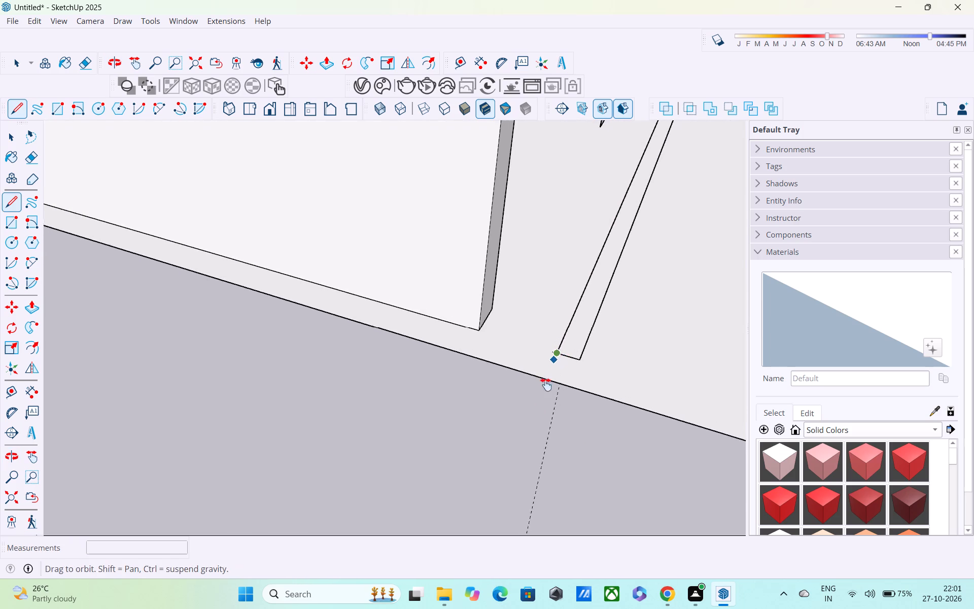
{"action": "middle_click_drag", "start_coordinate": [546, 385], "coordinate": [290, 510]}
{"action": "key", "text": "space"}
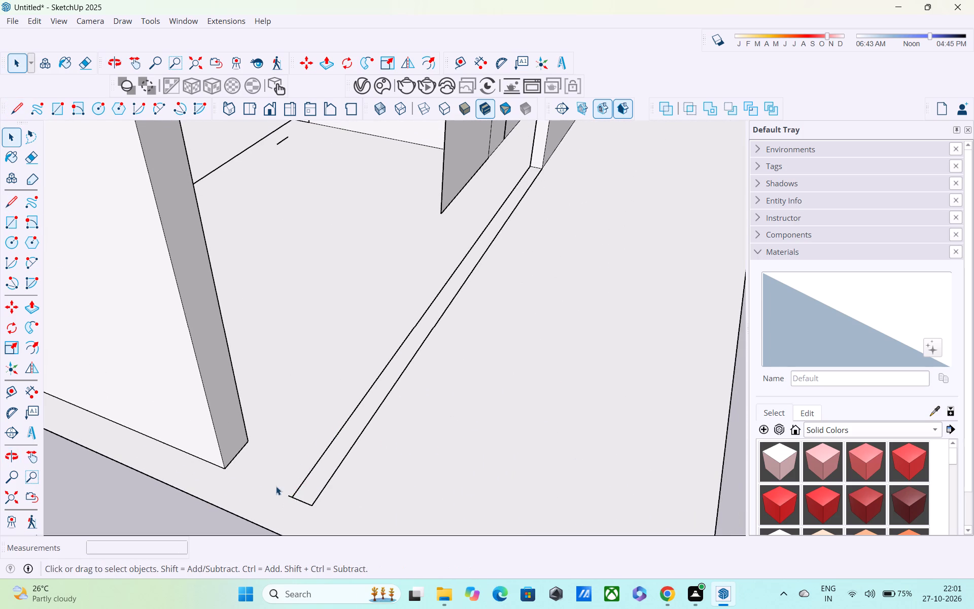
{"action": "scroll", "coordinate": [275, 489], "scroll_direction": "up", "scroll_amount": 3}
{"action": "key", "text": "e"}
{"action": "scroll", "coordinate": [279, 492], "scroll_direction": "up", "scroll_amount": 11}
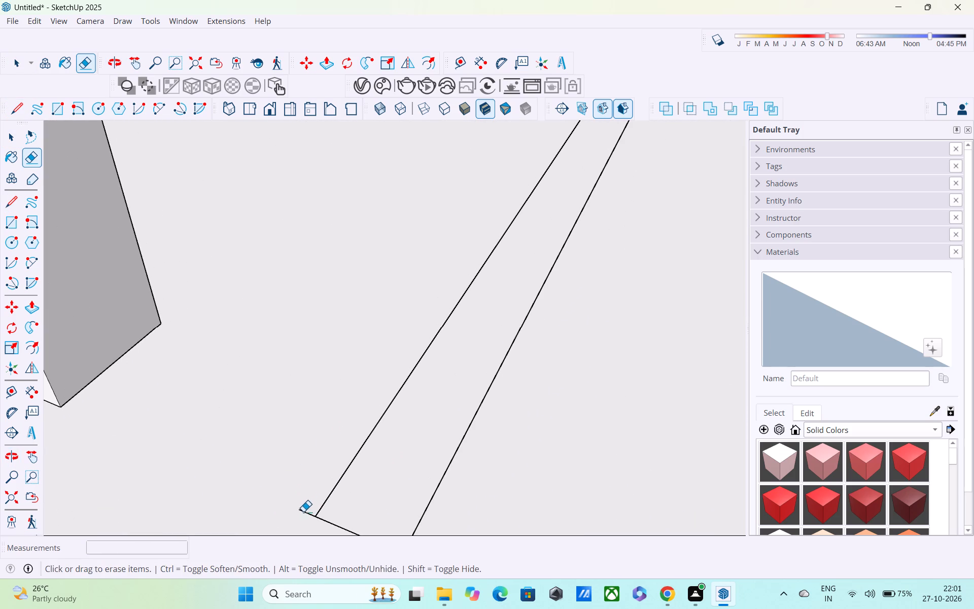
{"action": "left_click", "coordinate": [302, 514]}
{"action": "left_click_drag", "start_coordinate": [304, 510], "coordinate": [296, 527]}
{"action": "scroll", "coordinate": [298, 506], "scroll_direction": "down", "scroll_amount": 6}
{"action": "middle_click_drag", "start_coordinate": [411, 431], "coordinate": [340, 362]}
{"action": "scroll", "coordinate": [337, 361], "scroll_direction": "down", "scroll_amount": 3}
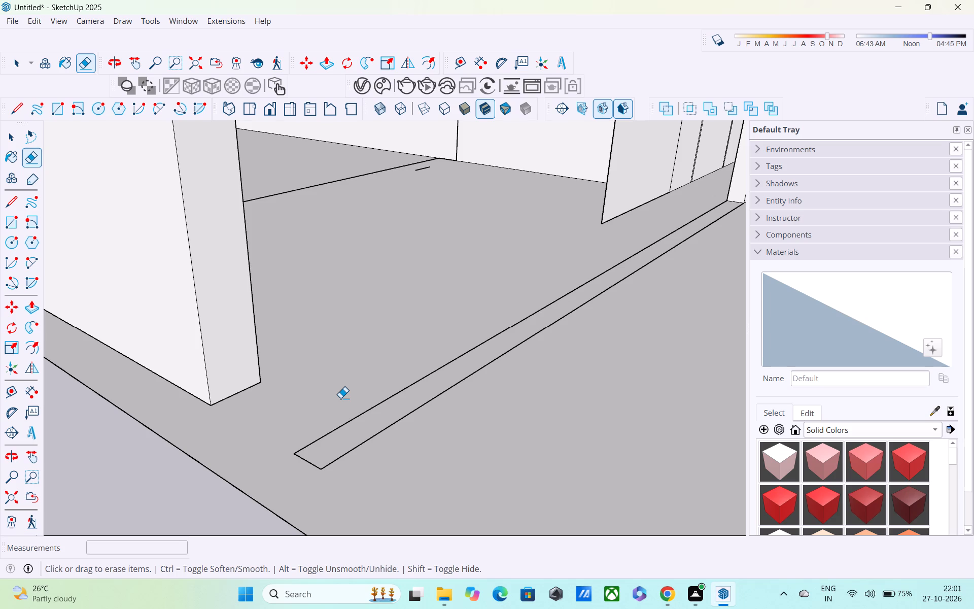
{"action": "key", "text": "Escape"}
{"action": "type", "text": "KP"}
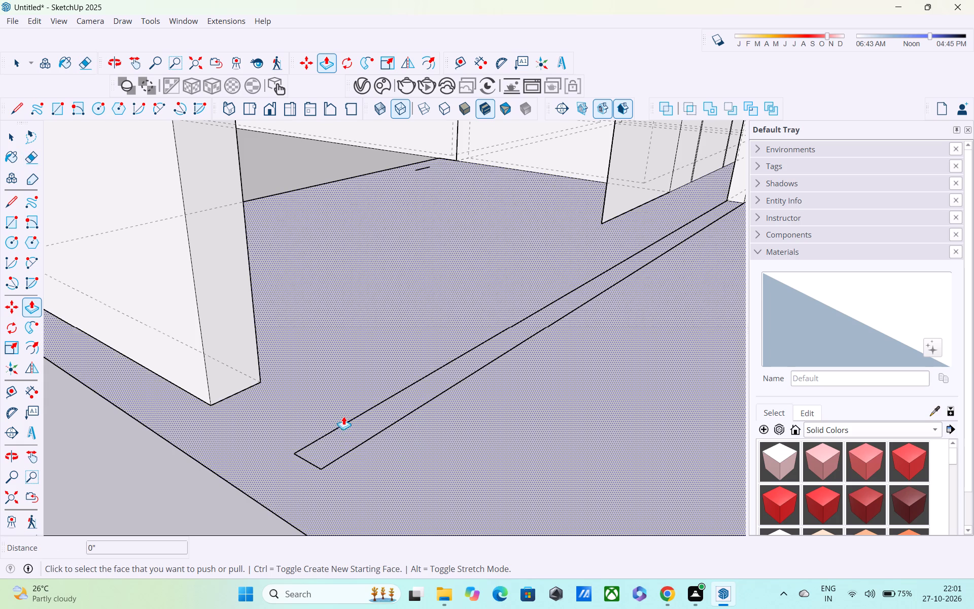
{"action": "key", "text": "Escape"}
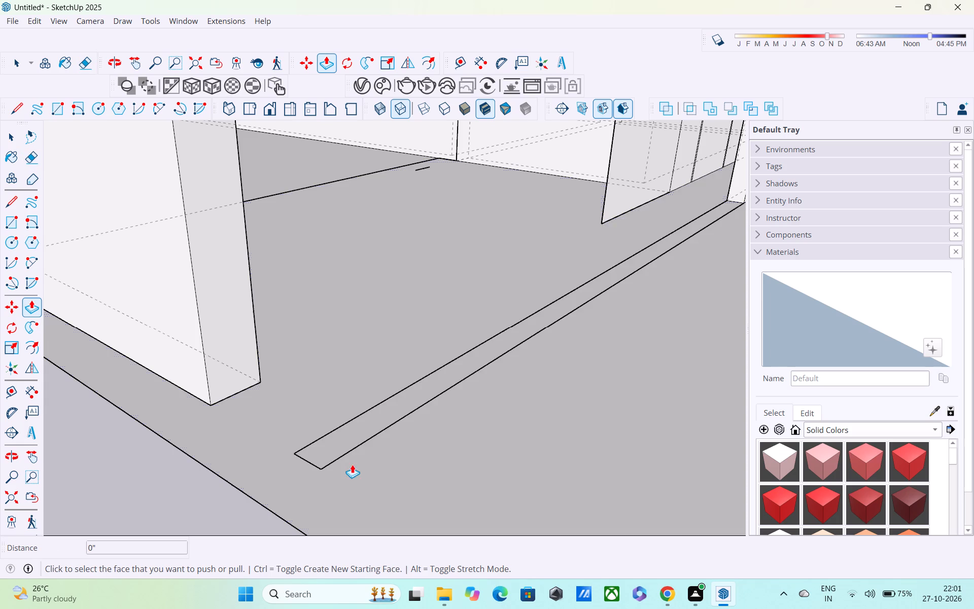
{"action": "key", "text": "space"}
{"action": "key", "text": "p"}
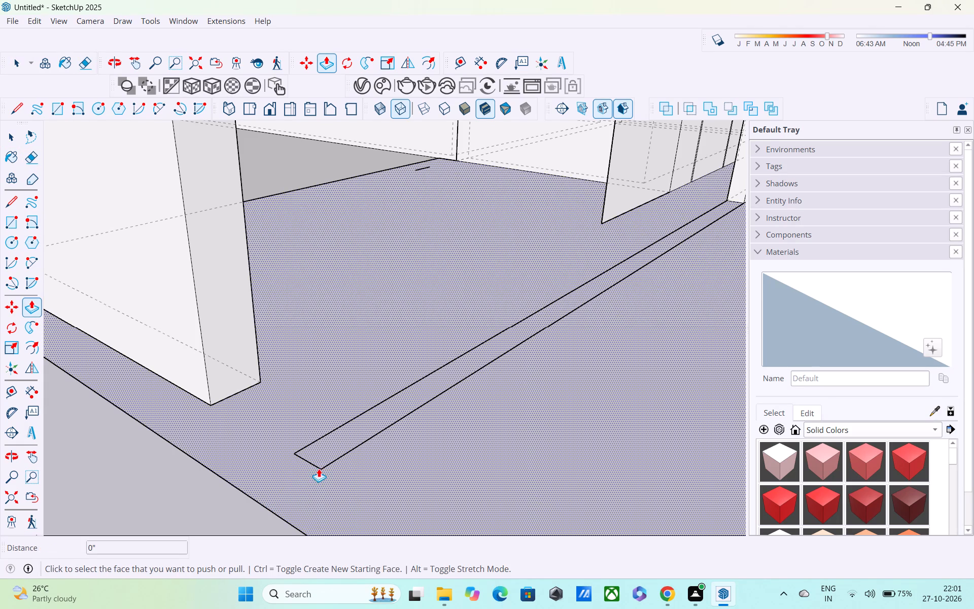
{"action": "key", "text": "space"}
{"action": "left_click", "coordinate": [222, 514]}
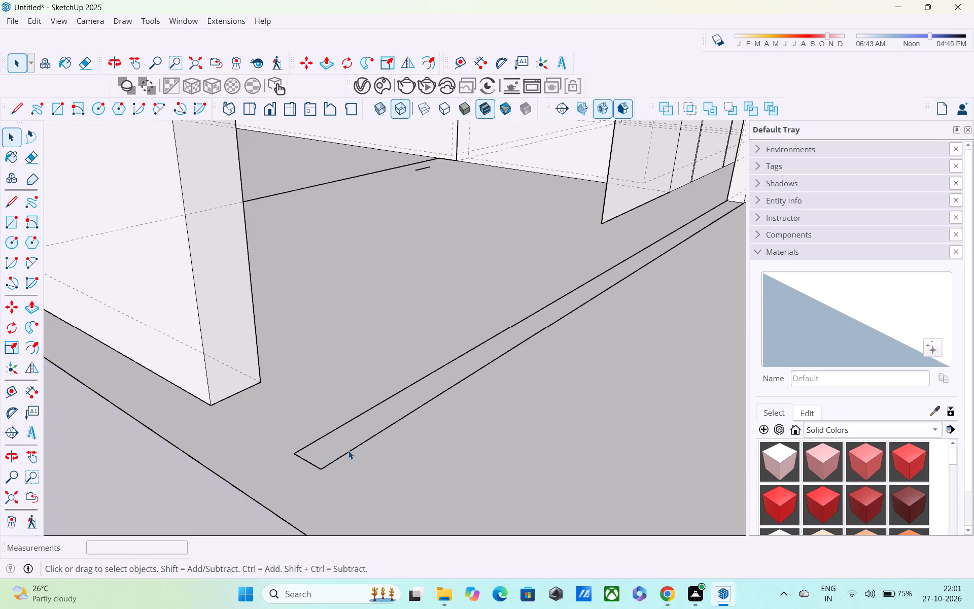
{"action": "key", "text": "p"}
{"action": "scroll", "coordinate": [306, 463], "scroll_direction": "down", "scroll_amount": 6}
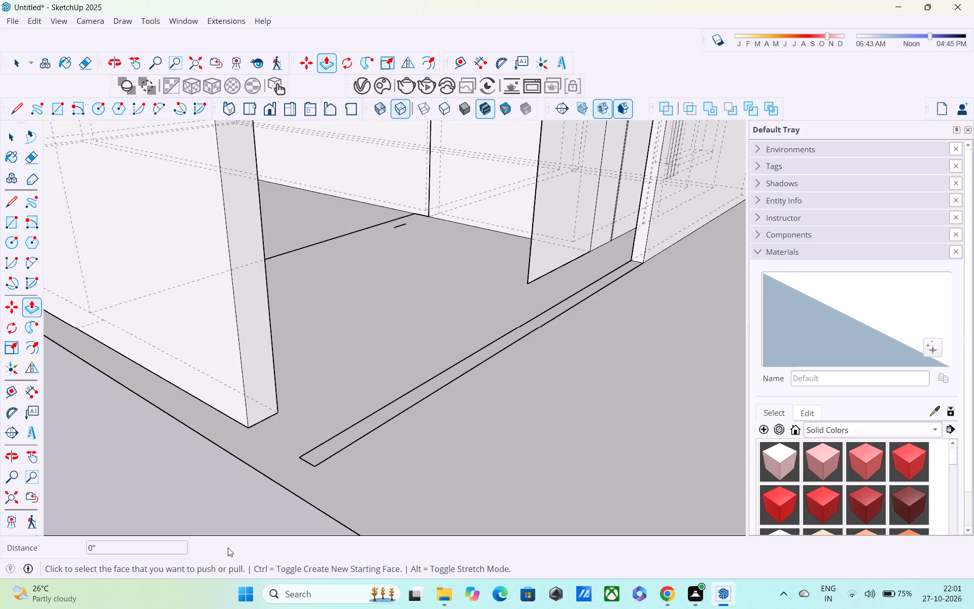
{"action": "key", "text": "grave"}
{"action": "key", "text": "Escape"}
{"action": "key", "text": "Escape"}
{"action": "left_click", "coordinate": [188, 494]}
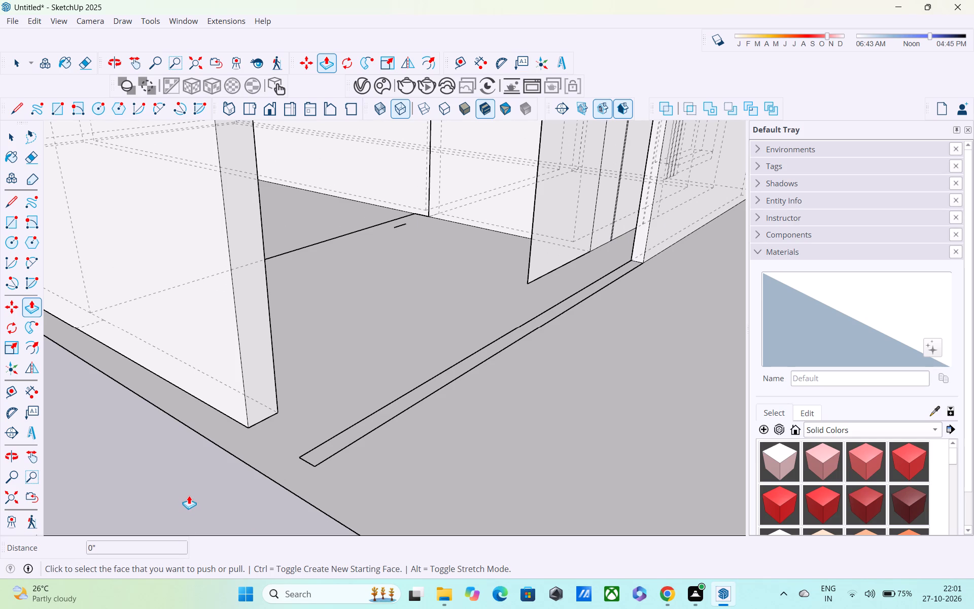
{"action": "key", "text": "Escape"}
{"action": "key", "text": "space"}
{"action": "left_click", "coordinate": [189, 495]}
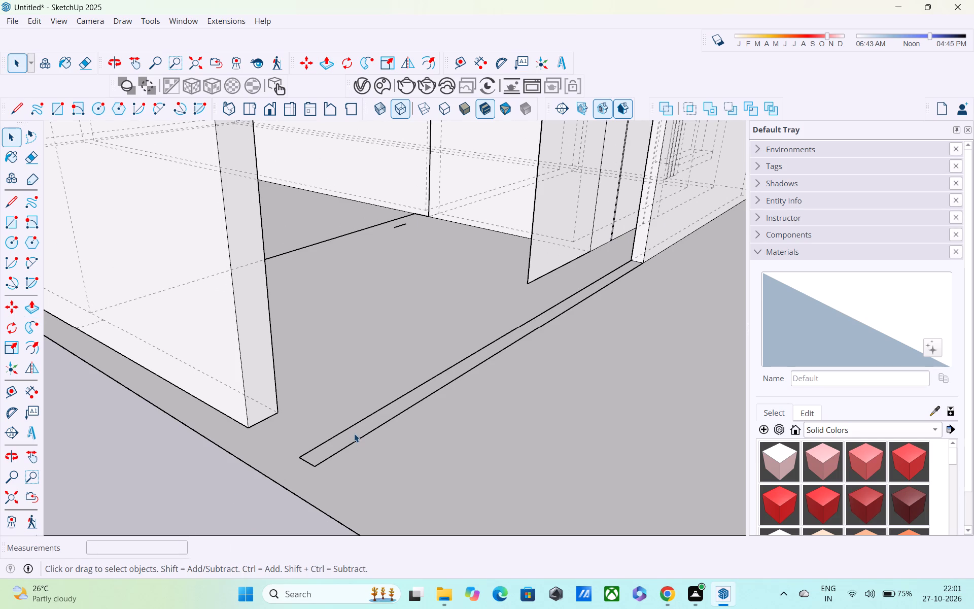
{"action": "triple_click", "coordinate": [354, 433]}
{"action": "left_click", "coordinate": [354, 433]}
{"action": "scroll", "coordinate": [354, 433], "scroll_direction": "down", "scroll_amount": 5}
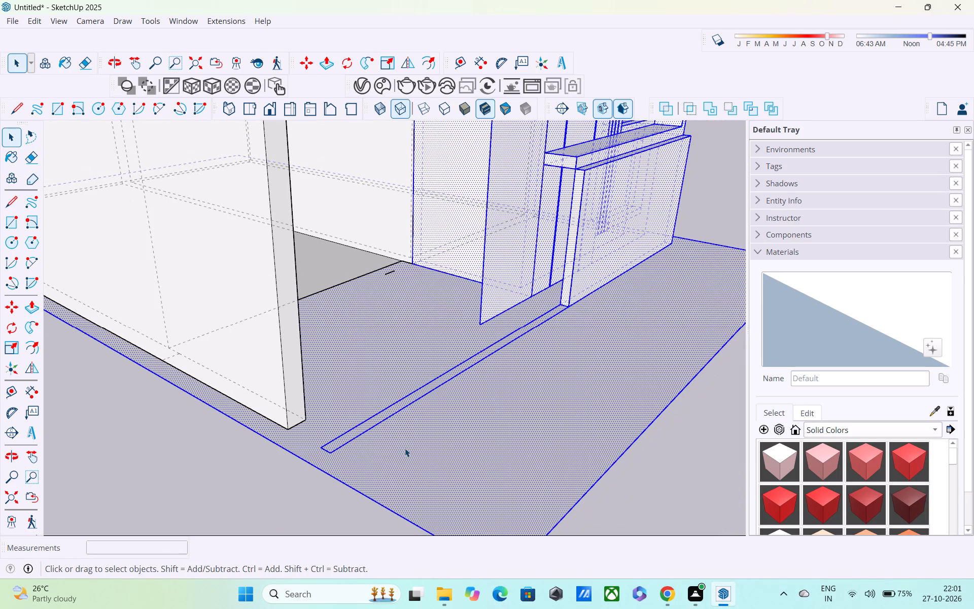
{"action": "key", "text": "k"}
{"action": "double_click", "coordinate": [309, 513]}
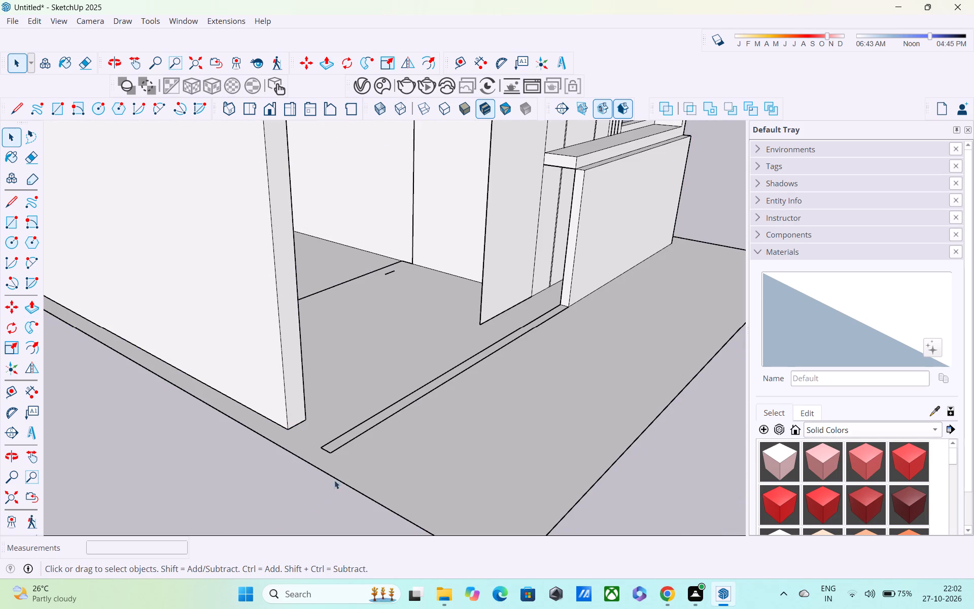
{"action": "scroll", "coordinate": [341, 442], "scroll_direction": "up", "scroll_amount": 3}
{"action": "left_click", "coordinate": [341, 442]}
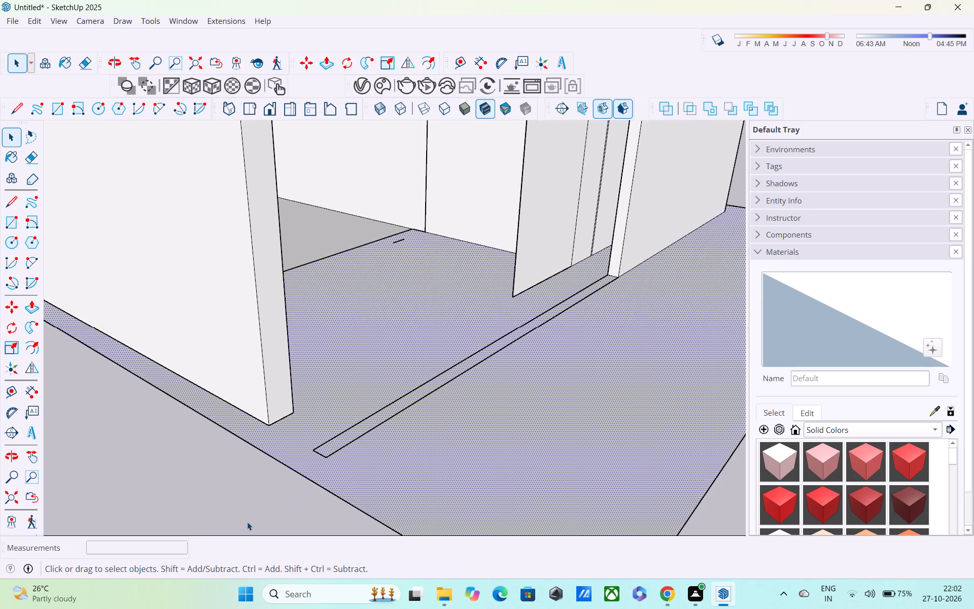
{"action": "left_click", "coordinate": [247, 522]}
Draw 5" lines across both ends of the narrow floor strip, at the low wall and at the free end.
{"action": "scroll", "coordinate": [343, 450], "scroll_direction": "up", "scroll_amount": 9}
{"action": "middle_click_drag", "start_coordinate": [322, 463], "coordinate": [384, 559]}
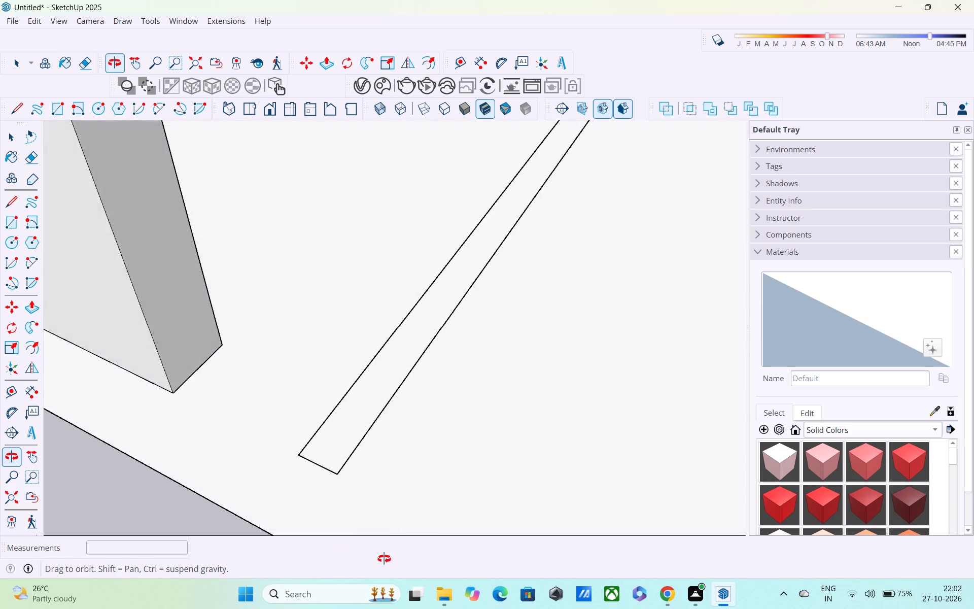
{"action": "middle_click_drag", "start_coordinate": [384, 559], "coordinate": [425, 537]}
{"action": "scroll", "coordinate": [451, 475], "scroll_direction": "down", "scroll_amount": 5}
{"action": "middle_click_drag", "start_coordinate": [444, 466], "coordinate": [363, 608], "text": "shift"}
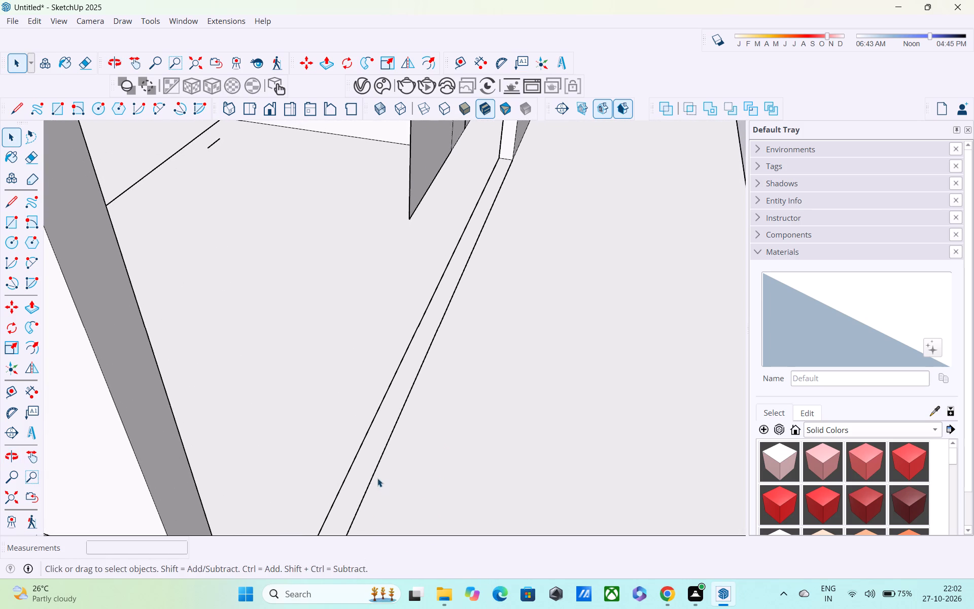
{"action": "key", "text": "l"}
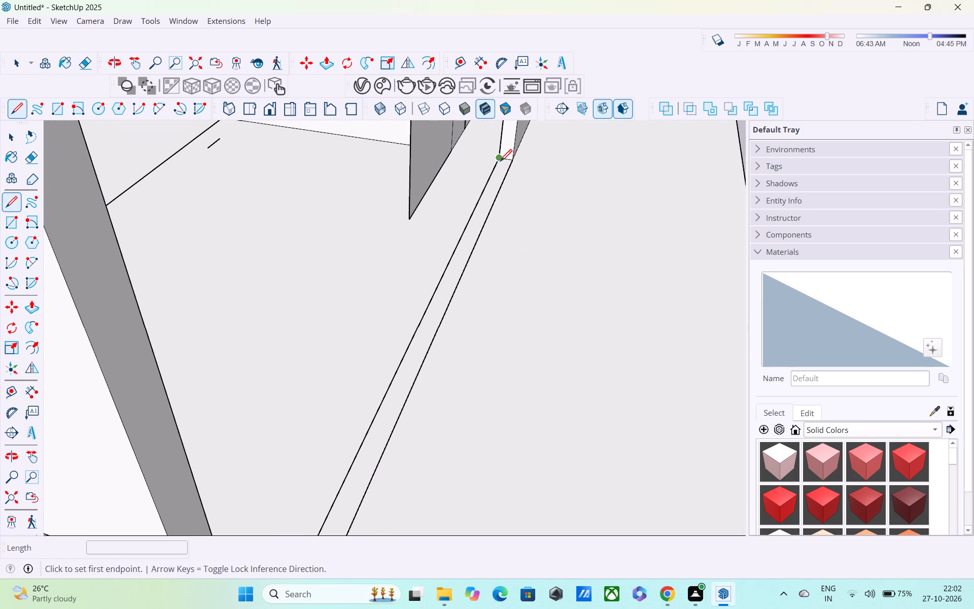
{"action": "left_click", "coordinate": [500, 162]}
{"action": "left_click", "coordinate": [510, 161]}
{"action": "middle_click_drag", "start_coordinate": [436, 314], "coordinate": [490, 153], "text": "shift"}
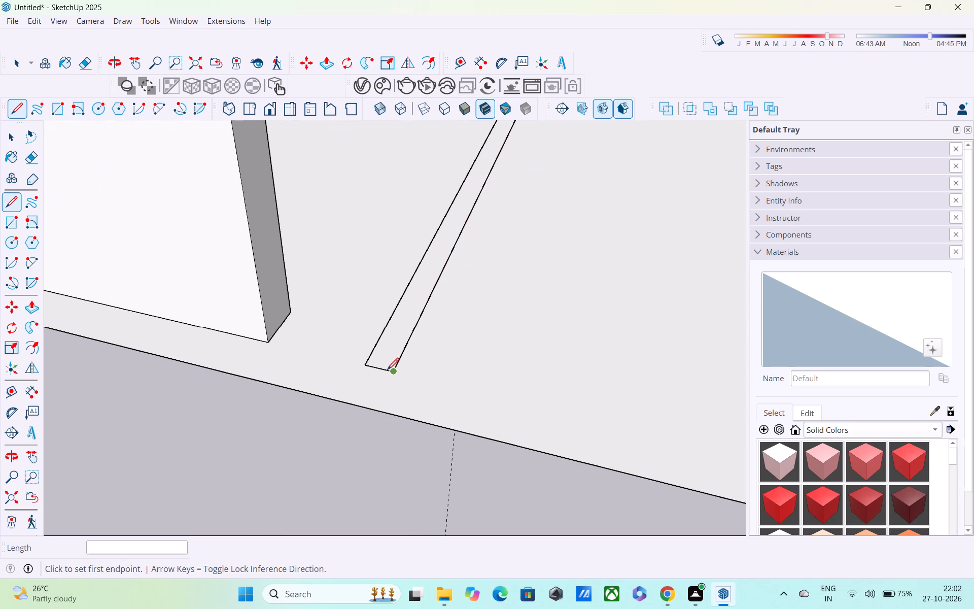
{"action": "left_click", "coordinate": [393, 373]}
{"action": "left_click", "coordinate": [362, 366]}
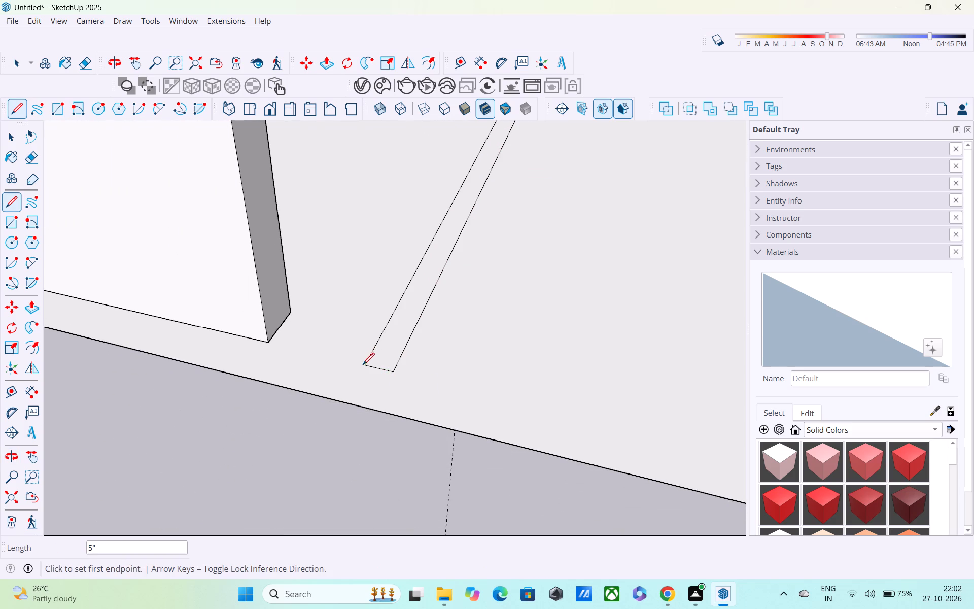
Extrude the narrow floor strip upward 5' with Push/Pull to form the front wall.
{"action": "key", "text": "p"}
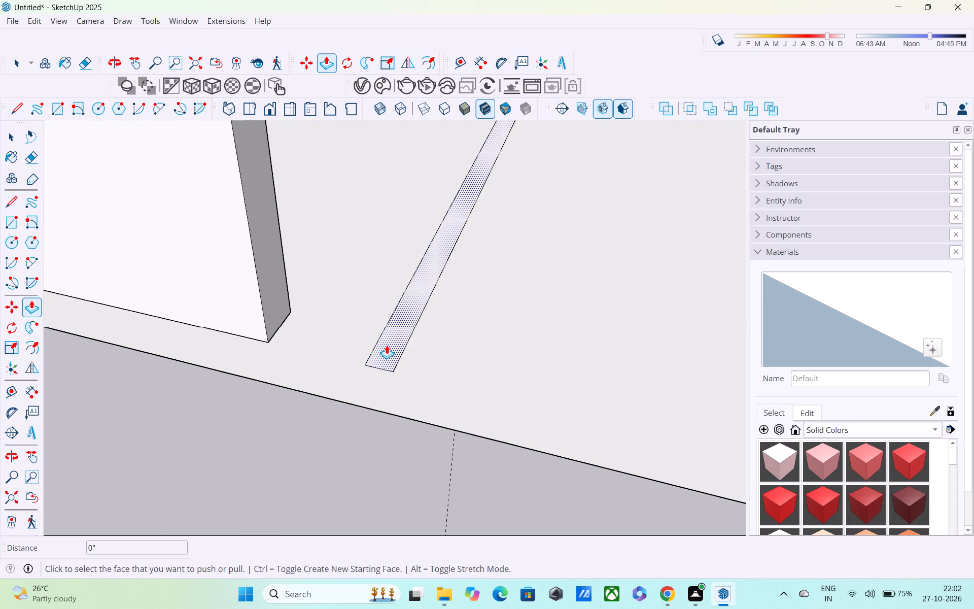
{"action": "left_click", "coordinate": [387, 345]}
{"action": "scroll", "coordinate": [402, 302], "scroll_direction": "down", "scroll_amount": 3}
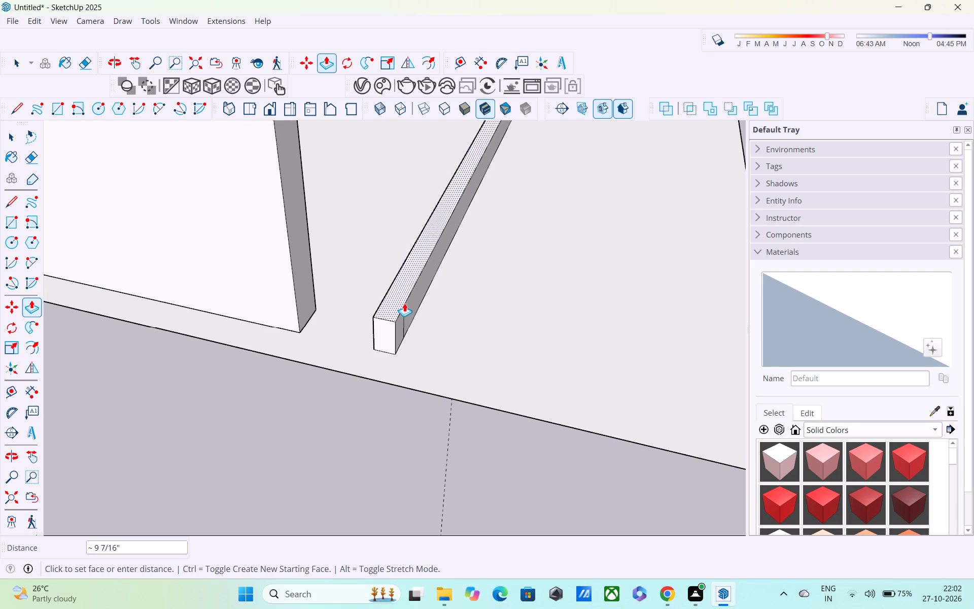
{"action": "middle_click_drag", "start_coordinate": [404, 304], "coordinate": [373, 460], "text": "shift"}
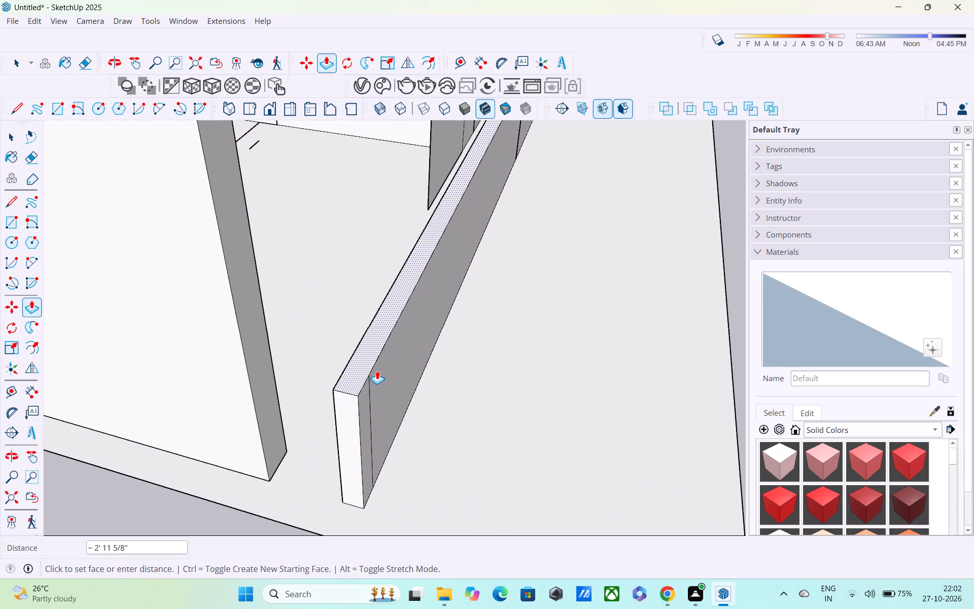
{"action": "type", "text": "5'"}
{"action": "key", "text": "Return"}
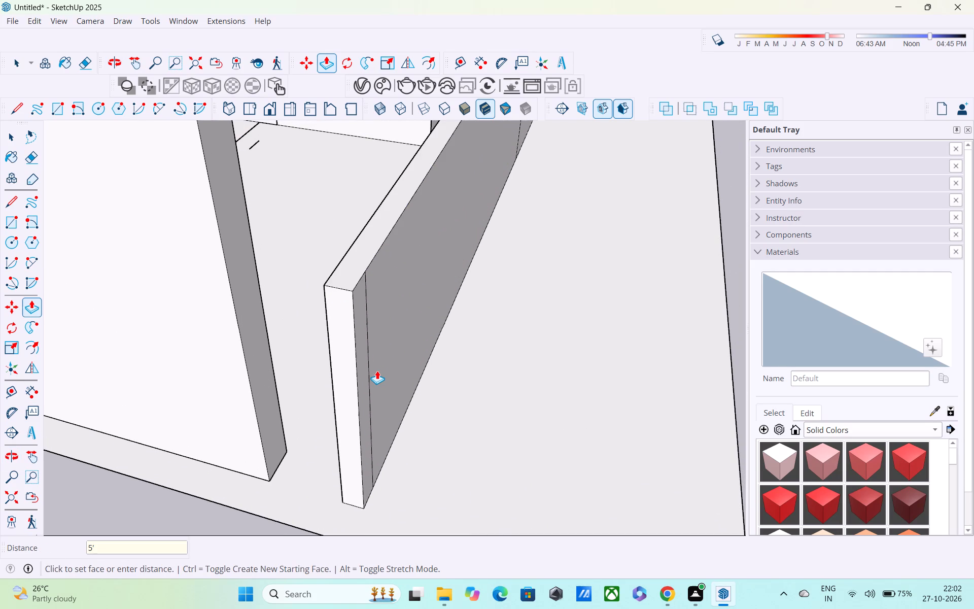
Raise the new front wall's top face about 1' 1 5/8" to align with the top of the adjoining low wall.
{"action": "scroll", "coordinate": [377, 372], "scroll_direction": "down", "scroll_amount": 4}
{"action": "middle_click_drag", "start_coordinate": [376, 394], "coordinate": [235, 532]}
{"action": "scroll", "coordinate": [230, 472], "scroll_direction": "down", "scroll_amount": 5}
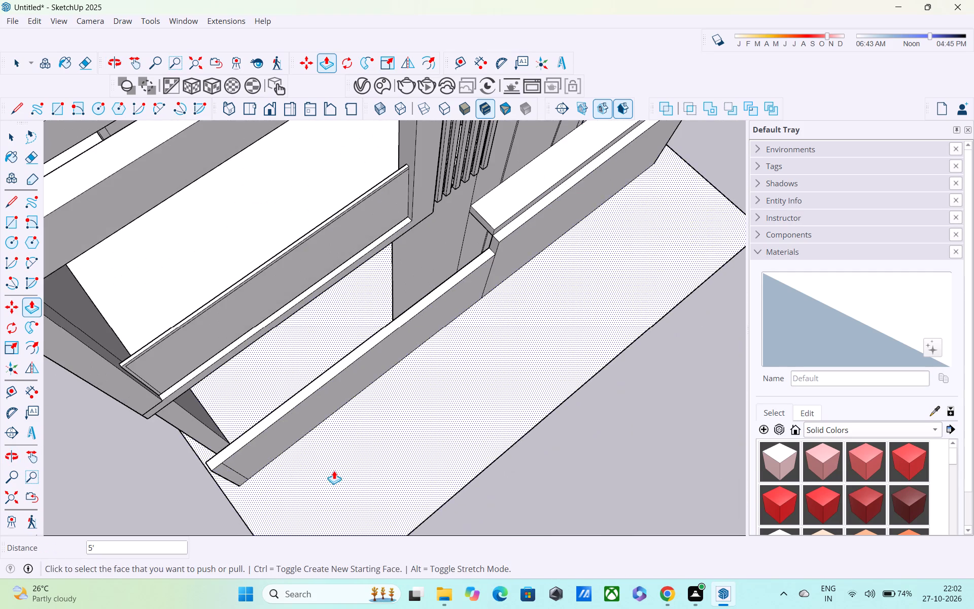
{"action": "middle_click_drag", "start_coordinate": [333, 460], "coordinate": [367, 290]}
{"action": "scroll", "coordinate": [406, 320], "scroll_direction": "up", "scroll_amount": 3}
{"action": "middle_click_drag", "start_coordinate": [390, 284], "coordinate": [369, 193]}
{"action": "scroll", "coordinate": [362, 236], "scroll_direction": "up", "scroll_amount": 4}
{"action": "middle_click_drag", "start_coordinate": [353, 250], "coordinate": [510, 320]}
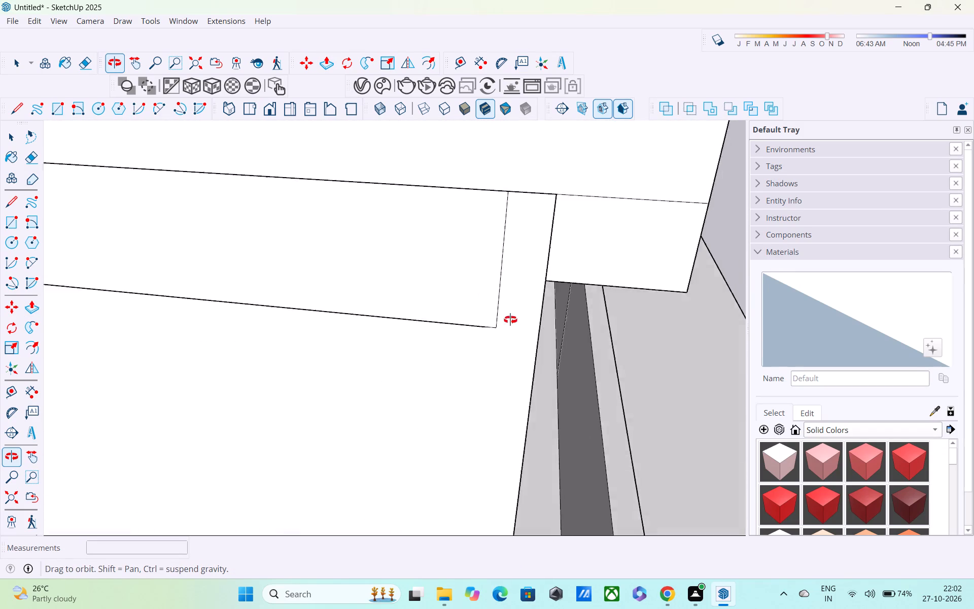
{"action": "middle_click_drag", "start_coordinate": [510, 320], "coordinate": [477, 287]}
{"action": "left_click", "coordinate": [534, 329]}
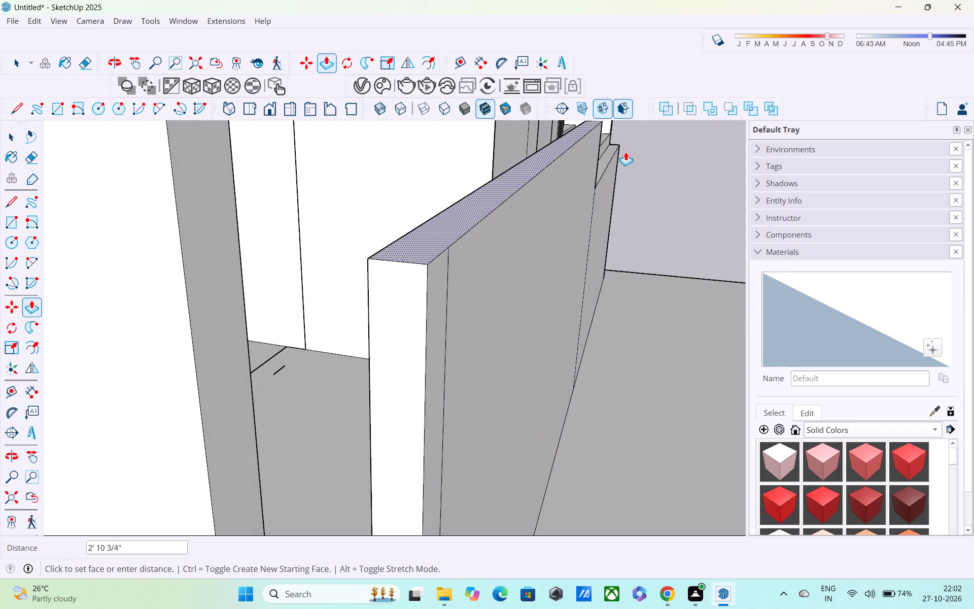
{"action": "left_click", "coordinate": [606, 171]}
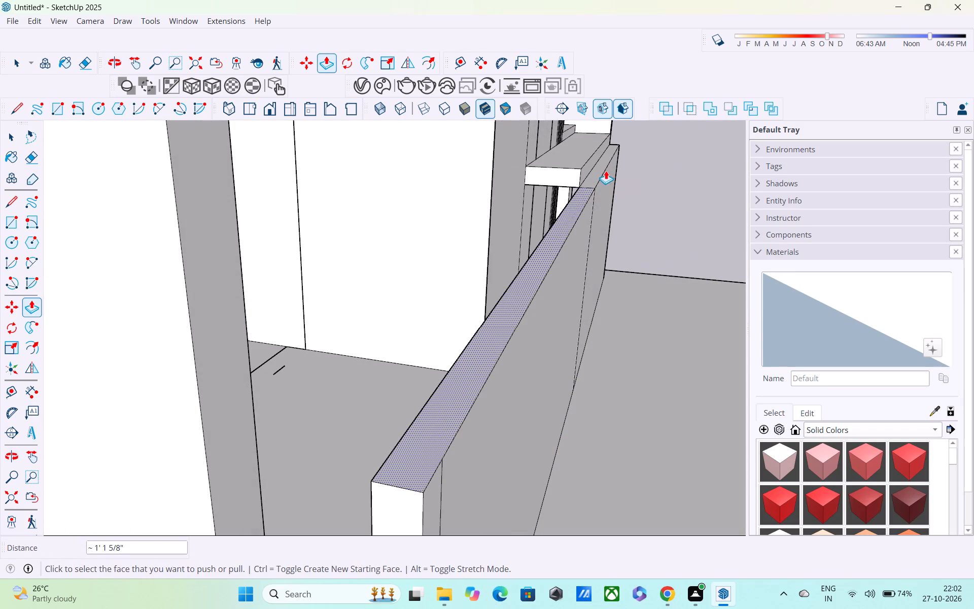
Inspect the extended front wall and its junction with the existing low wall from the front and side.
{"action": "middle_click_drag", "start_coordinate": [566, 260], "coordinate": [501, 236]}
{"action": "scroll", "coordinate": [477, 229], "scroll_direction": "down", "scroll_amount": 7}
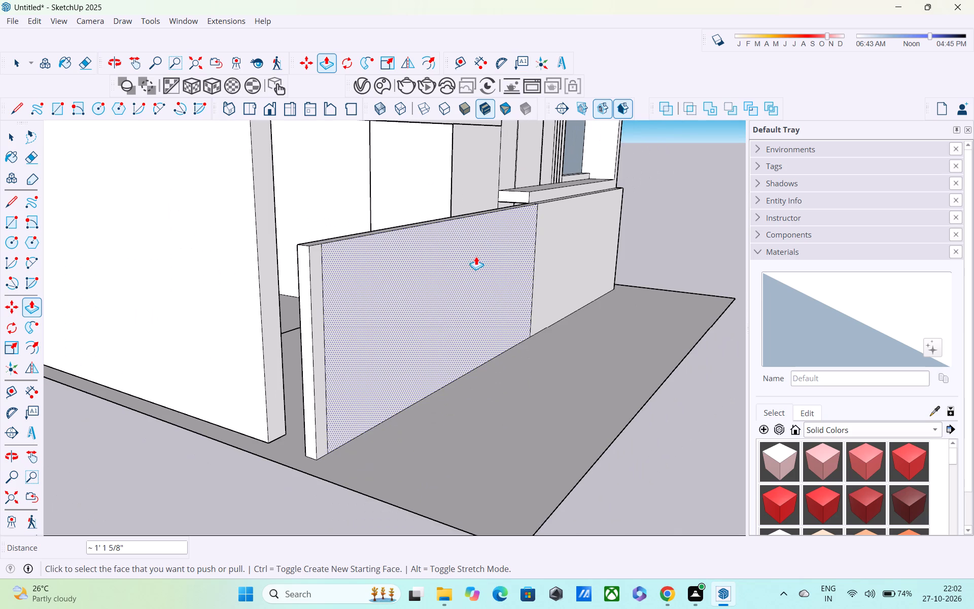
{"action": "middle_click_drag", "start_coordinate": [476, 256], "coordinate": [498, 332]}
{"action": "middle_click_drag", "start_coordinate": [503, 328], "coordinate": [368, 301]}
{"action": "scroll", "coordinate": [368, 301], "scroll_direction": "down", "scroll_amount": 1}
{"action": "scroll", "coordinate": [368, 301], "scroll_direction": "up", "scroll_amount": 1}
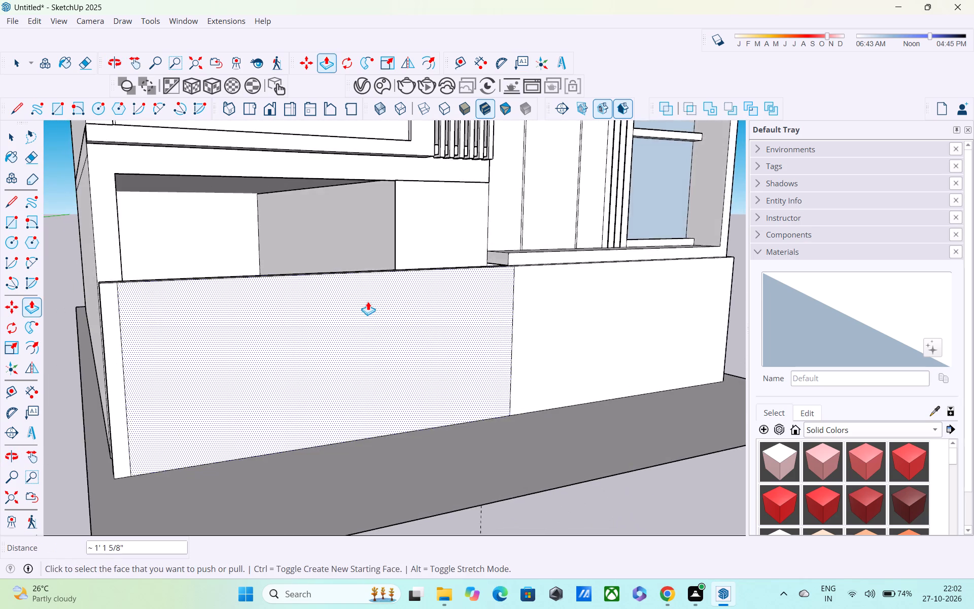
{"action": "scroll", "coordinate": [368, 301], "scroll_direction": "down", "scroll_amount": 4}
{"action": "middle_click_drag", "start_coordinate": [377, 336], "coordinate": [313, 320]}
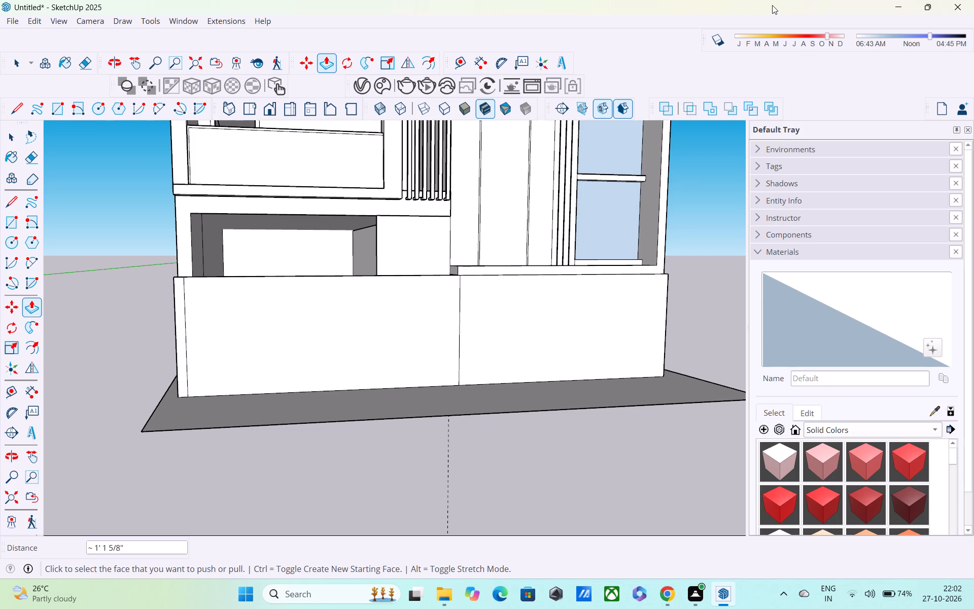
{"action": "scroll", "coordinate": [769, 27], "scroll_direction": "down", "scroll_amount": 3}
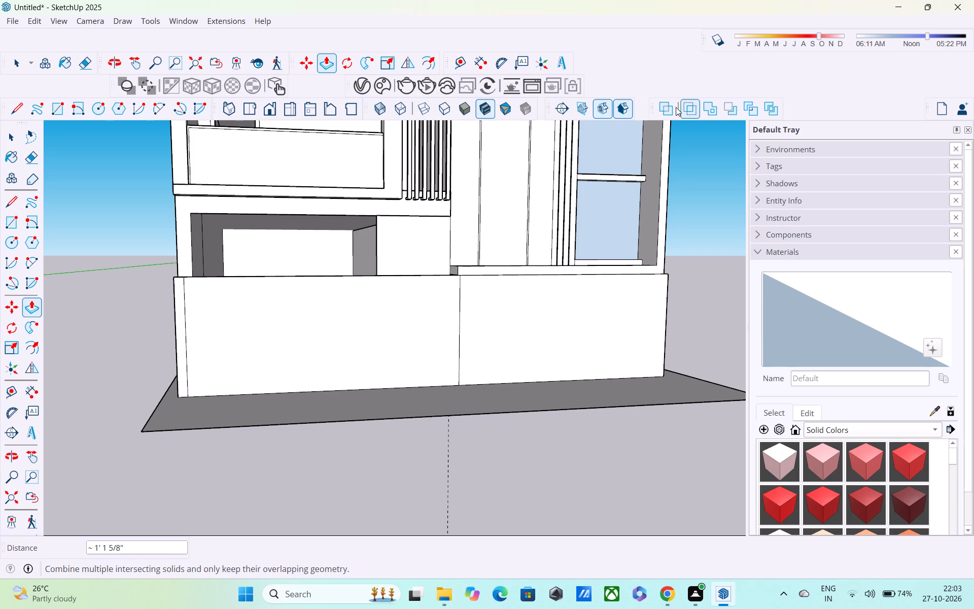
{"action": "middle_click_drag", "start_coordinate": [353, 314], "coordinate": [579, 369]}
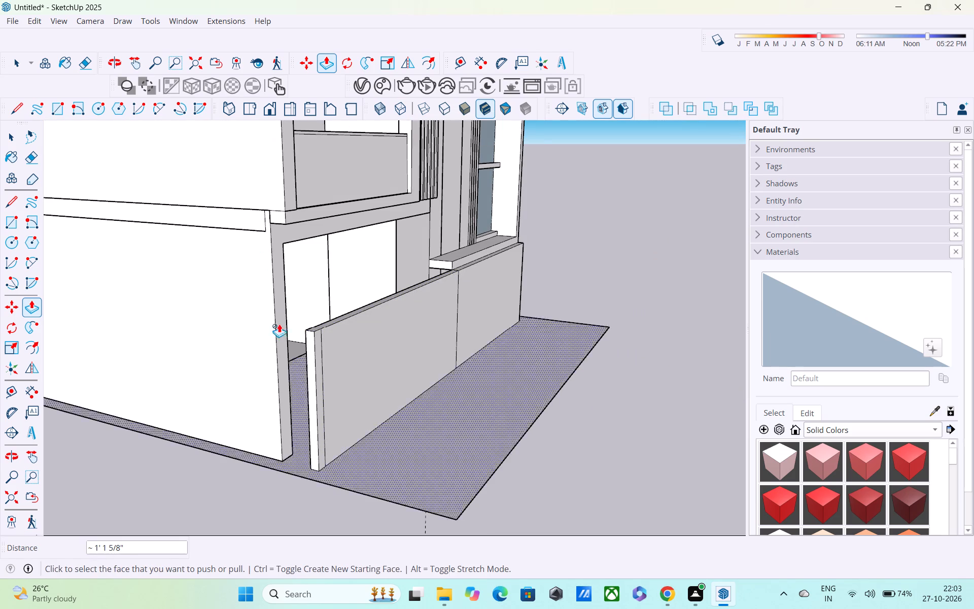
{"action": "middle_click_drag", "start_coordinate": [291, 370], "coordinate": [468, 363]}
{"action": "scroll", "coordinate": [599, 350], "scroll_direction": "up", "scroll_amount": 4}
{"action": "middle_click_drag", "start_coordinate": [576, 342], "coordinate": [562, 342]}
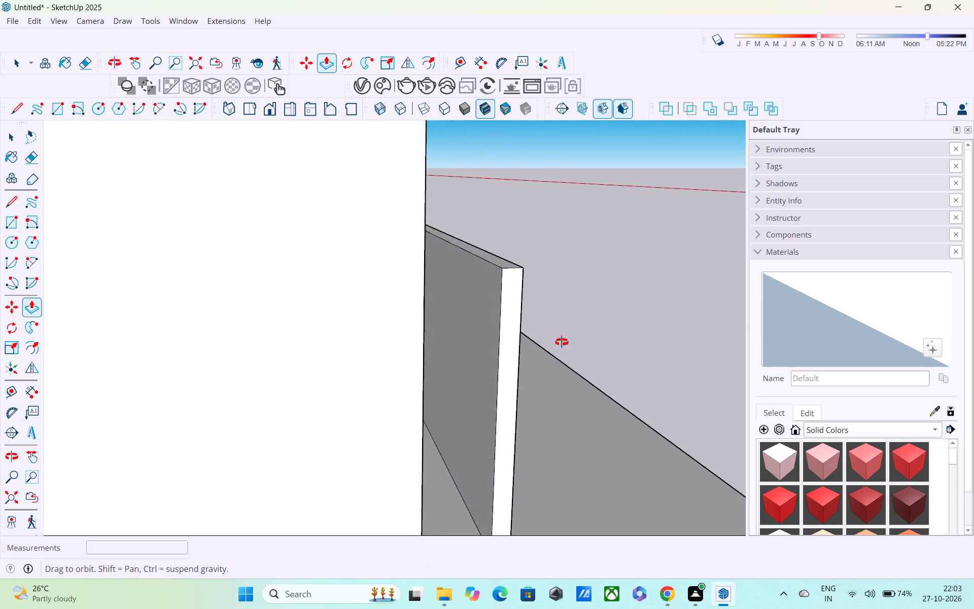
{"action": "middle_click_drag", "start_coordinate": [562, 342], "coordinate": [493, 334]}
{"action": "scroll", "coordinate": [481, 322], "scroll_direction": "down", "scroll_amount": 4}
{"action": "middle_click_drag", "start_coordinate": [481, 321], "coordinate": [450, 333]}
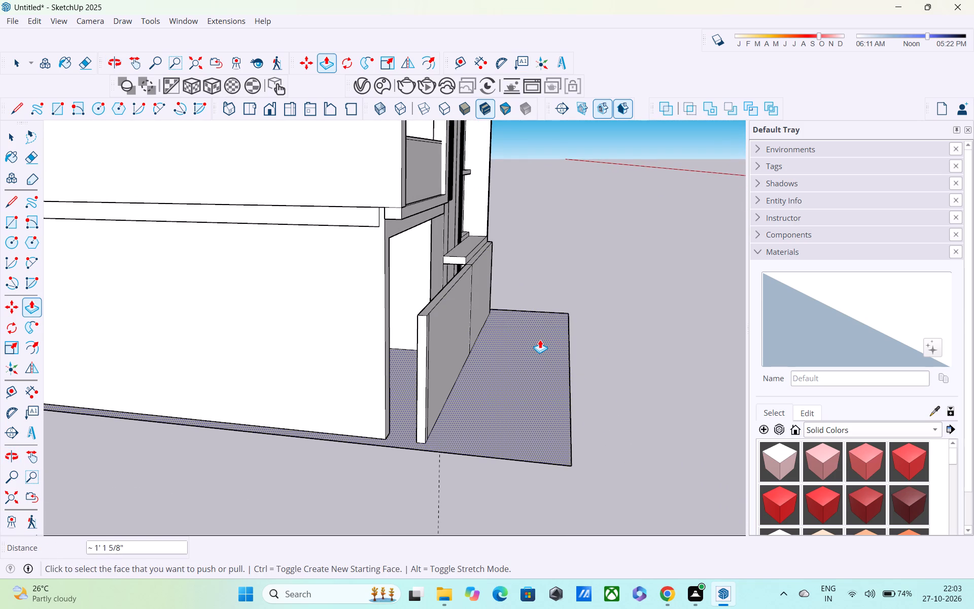
{"action": "middle_click_drag", "start_coordinate": [536, 334], "coordinate": [357, 317]}
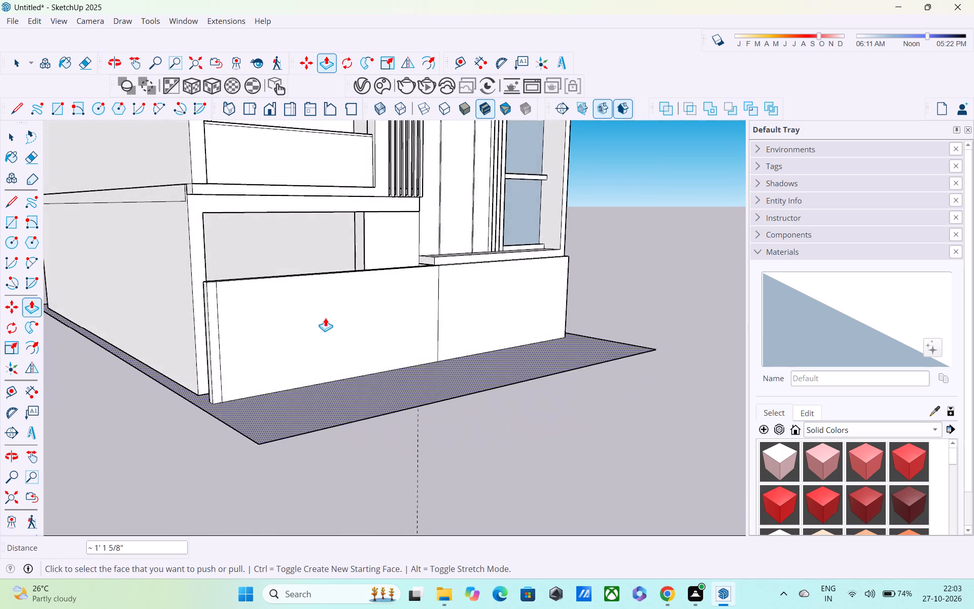
{"action": "scroll", "coordinate": [307, 308], "scroll_direction": "up", "scroll_amount": 3}
{"action": "middle_click_drag", "start_coordinate": [318, 316], "coordinate": [318, 352]}
{"action": "scroll", "coordinate": [316, 352], "scroll_direction": "up", "scroll_amount": 1}
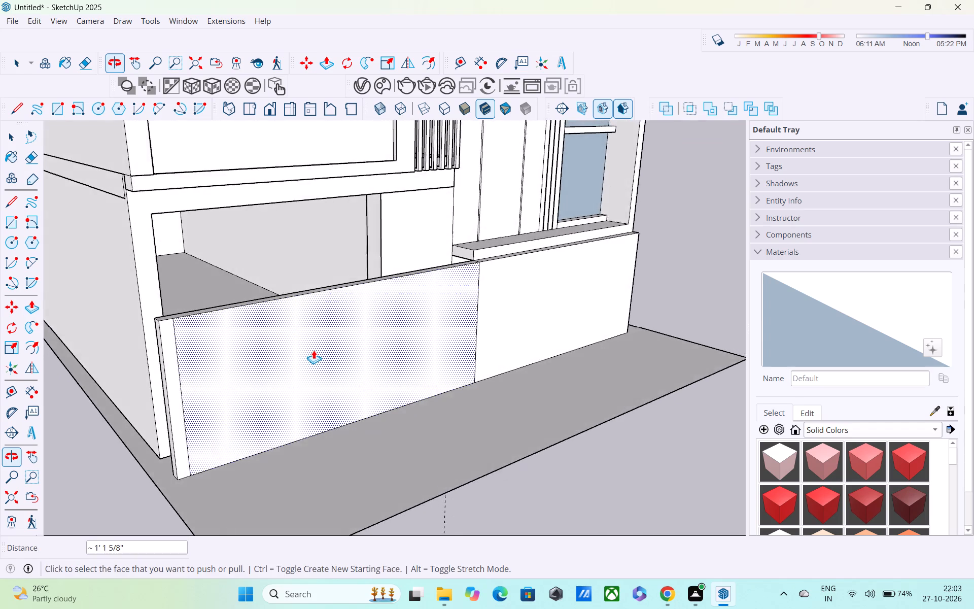
{"action": "scroll", "coordinate": [311, 349], "scroll_direction": "down", "scroll_amount": 4}
{"action": "middle_click_drag", "start_coordinate": [324, 376], "coordinate": [163, 302]}
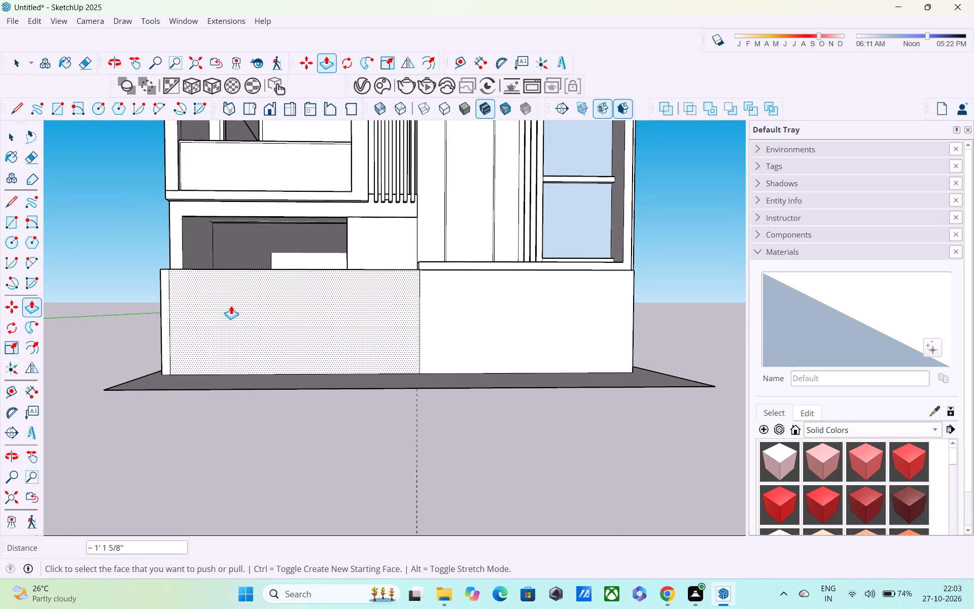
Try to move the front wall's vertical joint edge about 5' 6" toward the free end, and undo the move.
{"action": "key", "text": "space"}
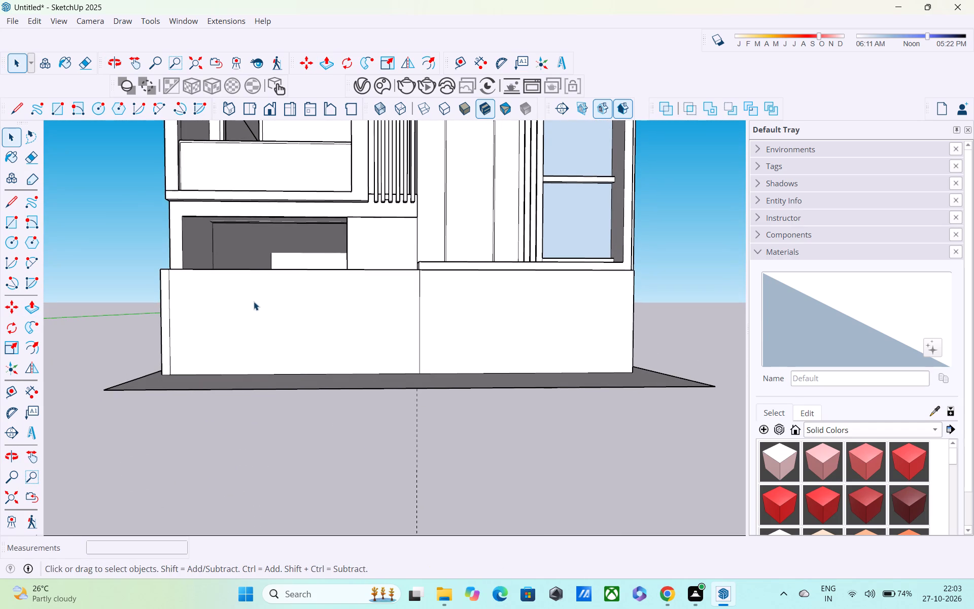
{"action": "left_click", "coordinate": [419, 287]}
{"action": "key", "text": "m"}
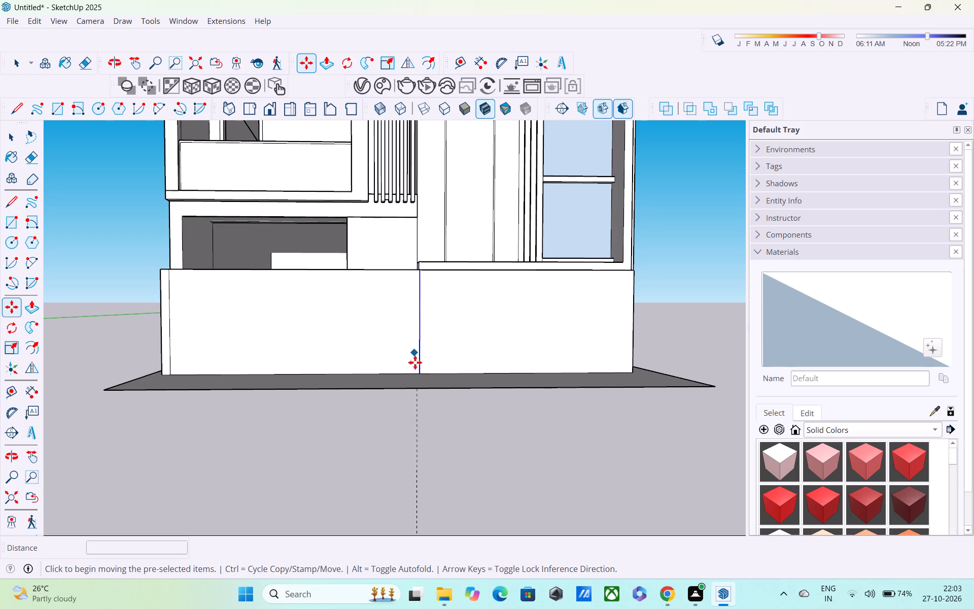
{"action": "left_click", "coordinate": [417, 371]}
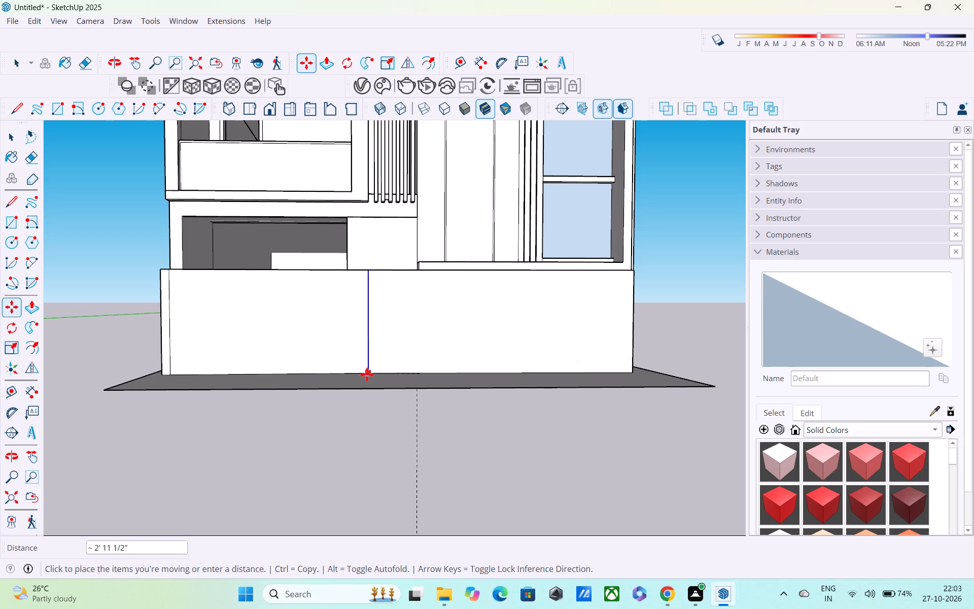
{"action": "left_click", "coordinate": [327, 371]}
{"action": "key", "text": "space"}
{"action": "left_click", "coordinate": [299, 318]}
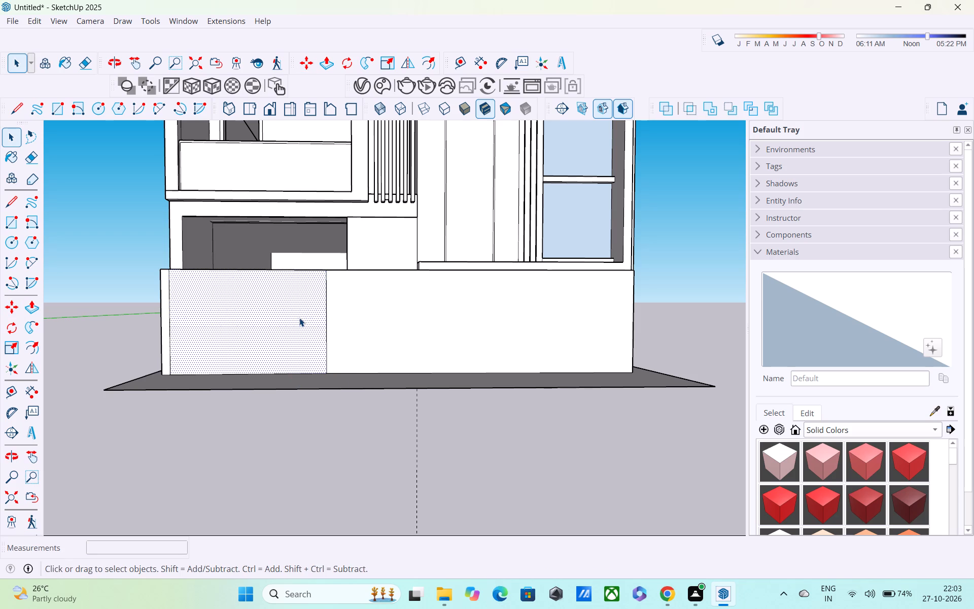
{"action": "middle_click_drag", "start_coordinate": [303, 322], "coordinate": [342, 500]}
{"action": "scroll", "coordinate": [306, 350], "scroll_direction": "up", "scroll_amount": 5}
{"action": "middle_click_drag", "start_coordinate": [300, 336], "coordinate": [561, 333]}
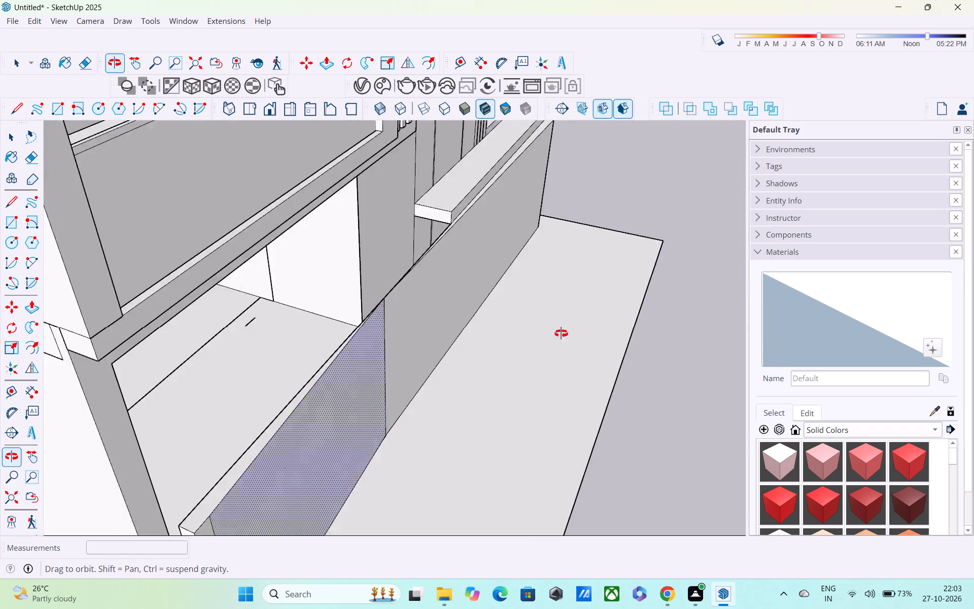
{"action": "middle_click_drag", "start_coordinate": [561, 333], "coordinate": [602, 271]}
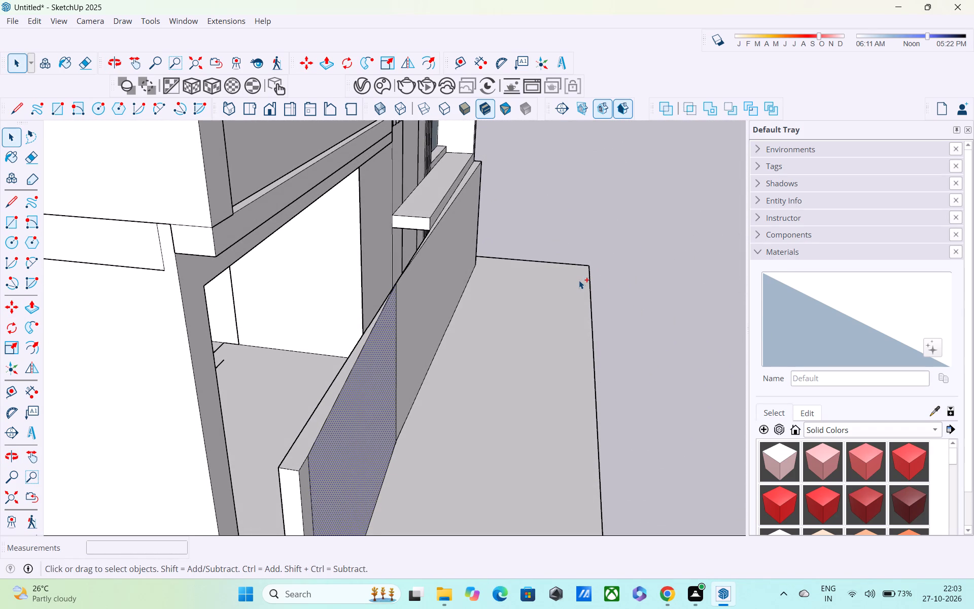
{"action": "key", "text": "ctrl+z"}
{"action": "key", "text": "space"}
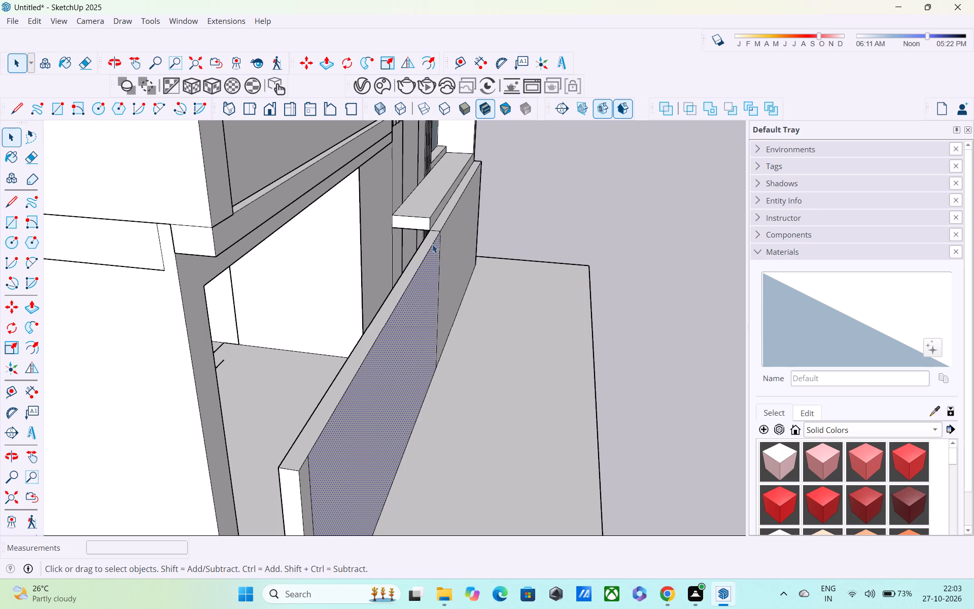
Copy the front wall's vertical joint edge about 5' 11 3/8" along the red axis toward the wall's free end.
{"action": "left_click", "coordinate": [442, 246]}
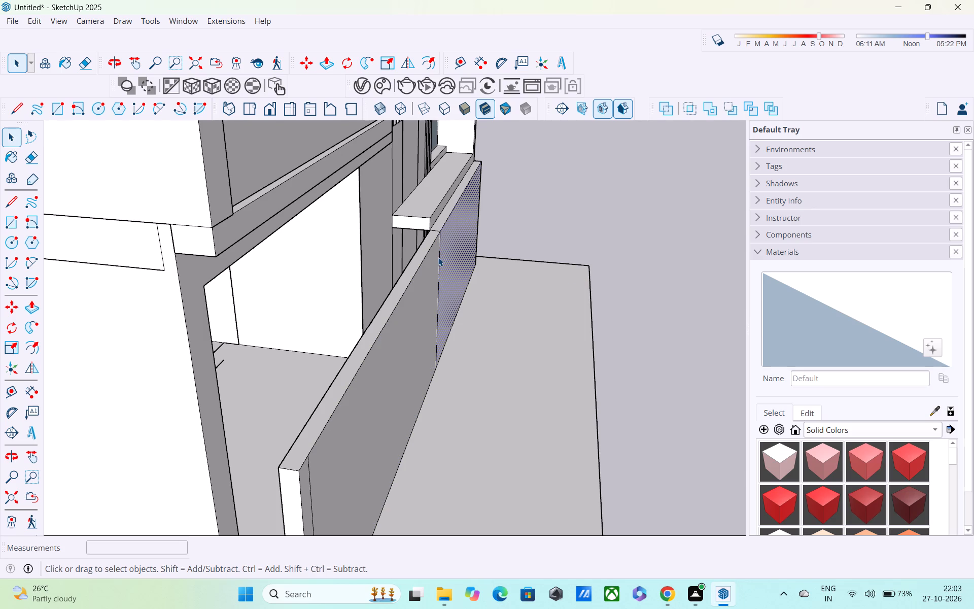
{"action": "left_click", "coordinate": [438, 257]}
{"action": "key", "text": "m"}
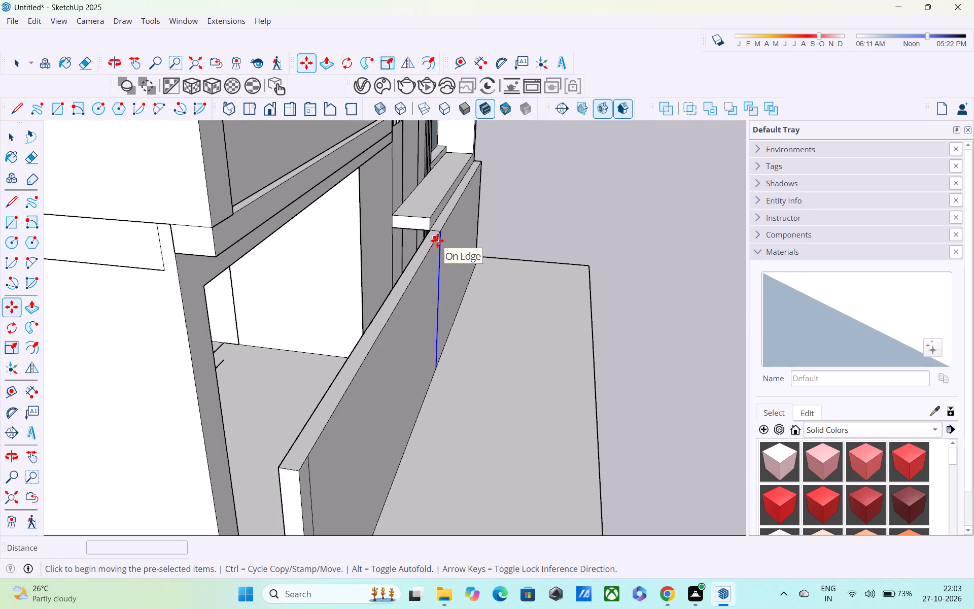
{"action": "left_click", "coordinate": [437, 238]}
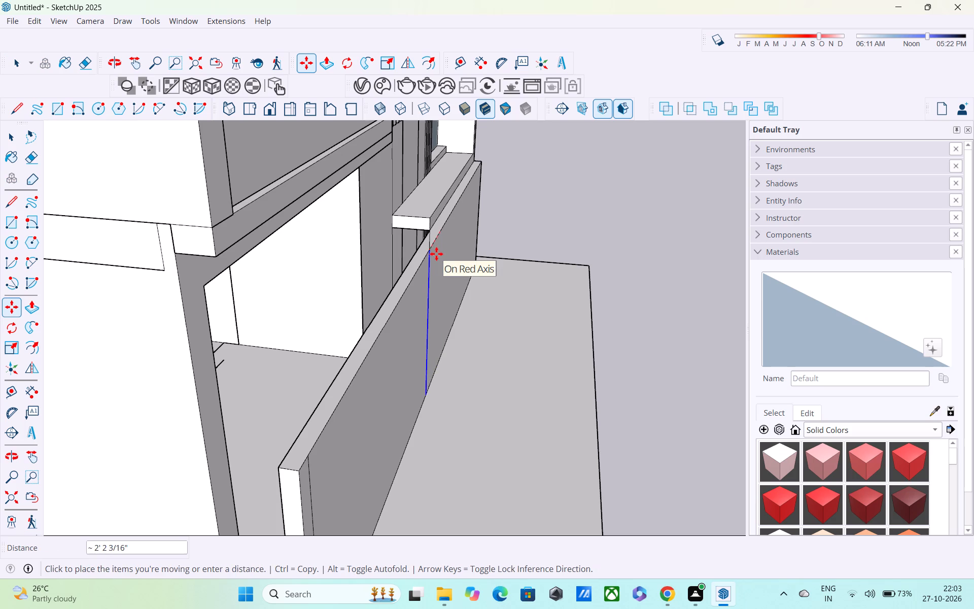
{"action": "middle_click_drag", "start_coordinate": [388, 304], "coordinate": [339, 271]}
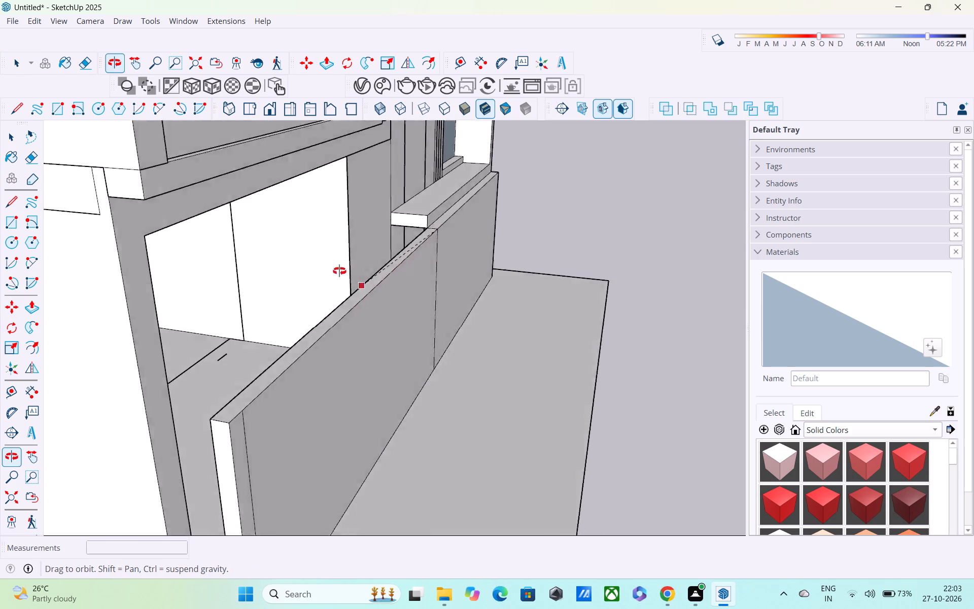
{"action": "middle_click_drag", "start_coordinate": [339, 271], "coordinate": [211, 276]}
{"action": "middle_click_drag", "start_coordinate": [283, 249], "coordinate": [213, 239]}
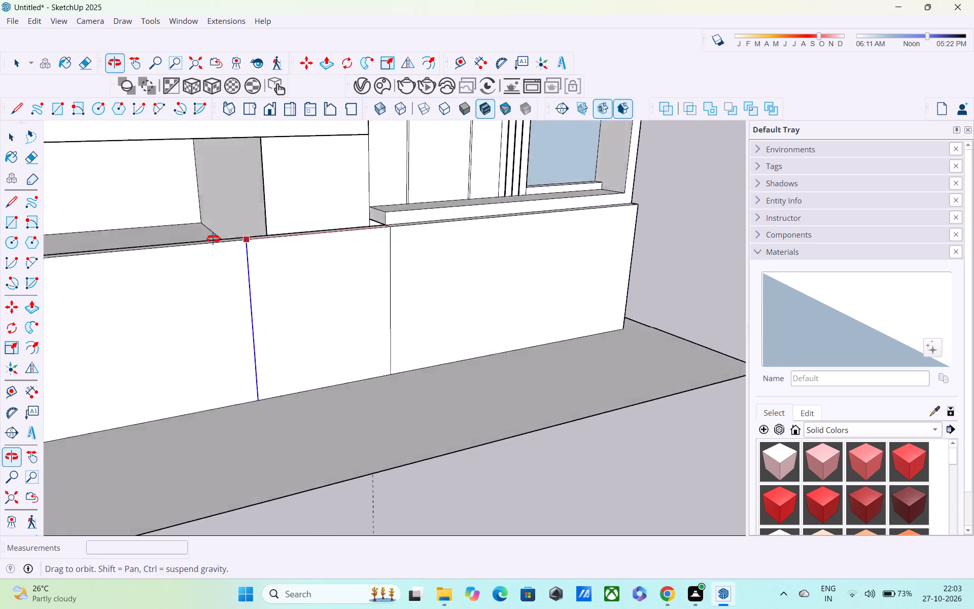
{"action": "middle_click_drag", "start_coordinate": [213, 239], "coordinate": [183, 218]}
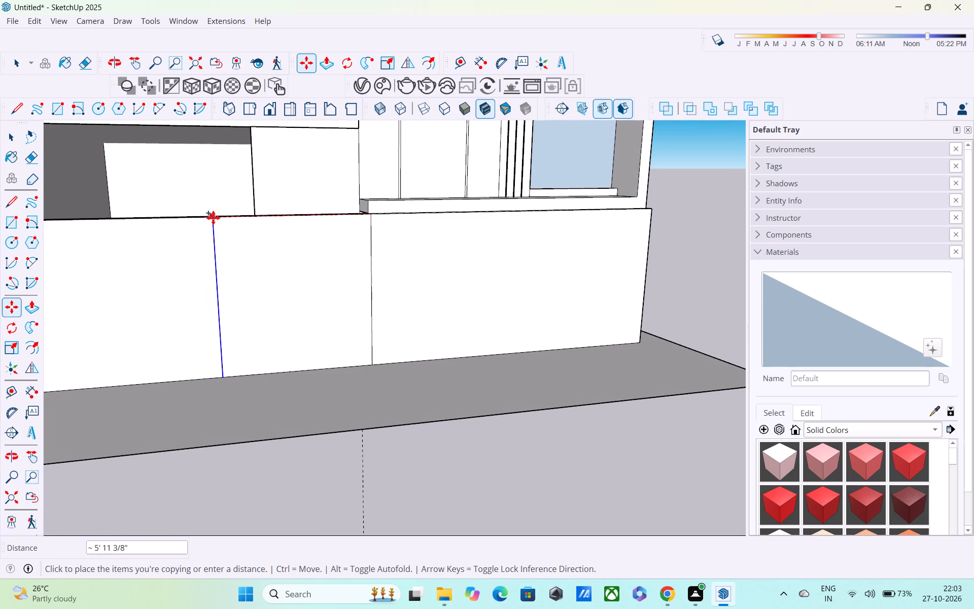
{"action": "left_click", "coordinate": [213, 218]}
{"action": "middle_click_drag", "start_coordinate": [236, 266], "coordinate": [247, 210]}
{"action": "scroll", "coordinate": [247, 210], "scroll_direction": "down", "scroll_amount": 4}
{"action": "middle_click_drag", "start_coordinate": [216, 236], "coordinate": [277, 350], "text": "shift"}
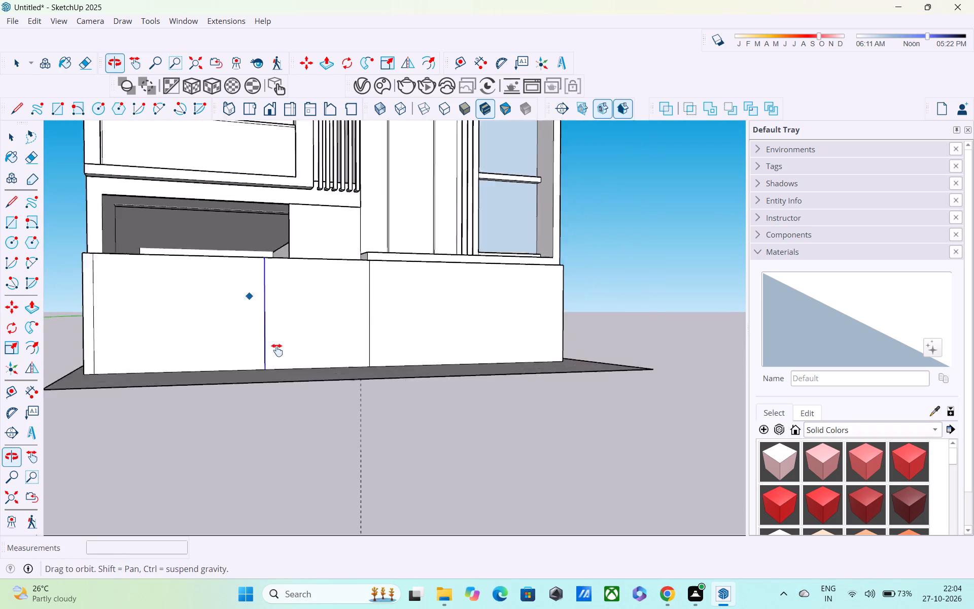
{"action": "middle_click_drag", "start_coordinate": [277, 350], "coordinate": [299, 390], "text": "shift"}
{"action": "key", "text": "space"}
Draw a 5" line across the front wall's top face, starting at the top of the copied vertical edge.
{"action": "middle_click_drag", "start_coordinate": [250, 347], "coordinate": [398, 463]}
{"action": "scroll", "coordinate": [372, 439], "scroll_direction": "up", "scroll_amount": 5}
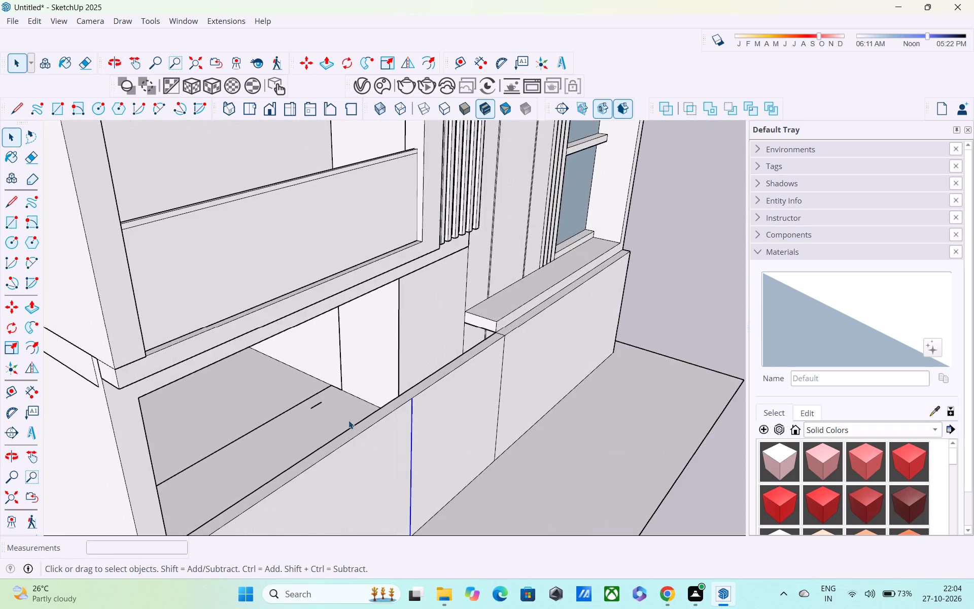
{"action": "middle_click_drag", "start_coordinate": [359, 428], "coordinate": [414, 450]}
{"action": "scroll", "coordinate": [455, 401], "scroll_direction": "up", "scroll_amount": 4}
{"action": "key", "text": "l"}
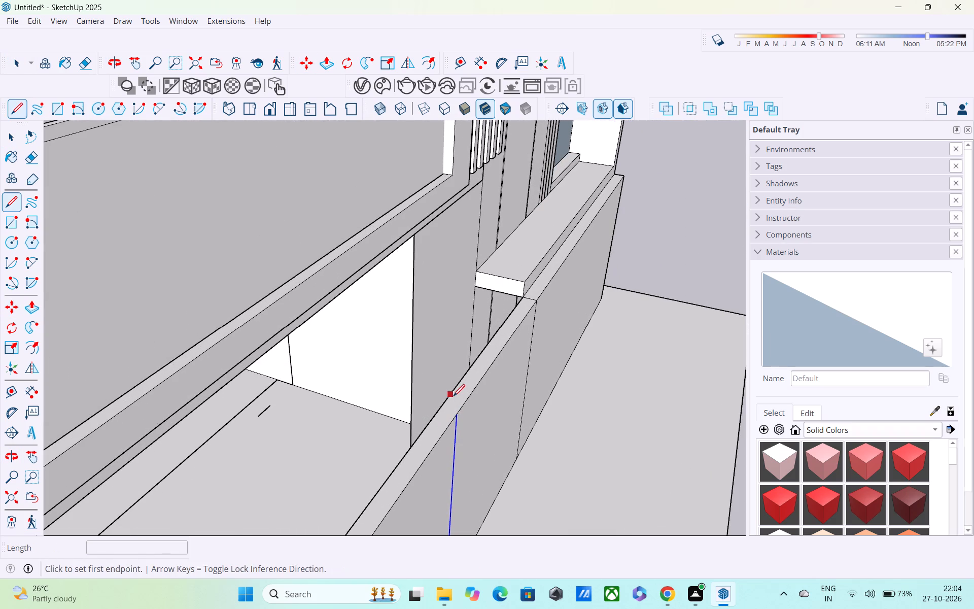
{"action": "scroll", "coordinate": [464, 422], "scroll_direction": "up", "scroll_amount": 3}
{"action": "left_click", "coordinate": [454, 415]}
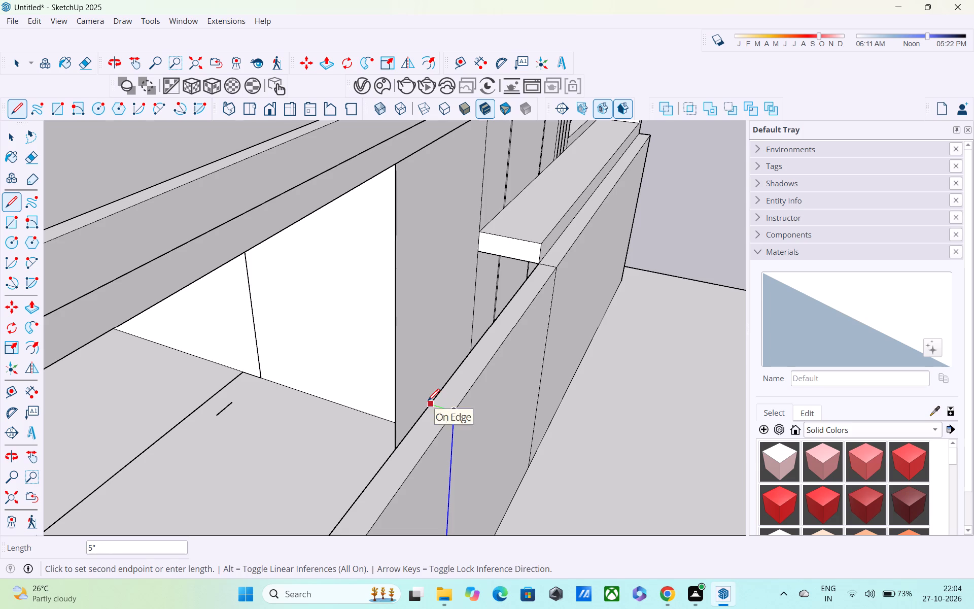
{"action": "left_click", "coordinate": [428, 402]}
{"action": "middle_click_drag", "start_coordinate": [434, 449], "coordinate": [428, 333], "text": "shift"}
{"action": "scroll", "coordinate": [427, 330], "scroll_direction": "up", "scroll_amount": 1}
{"action": "scroll", "coordinate": [427, 330], "scroll_direction": "down", "scroll_amount": 4}
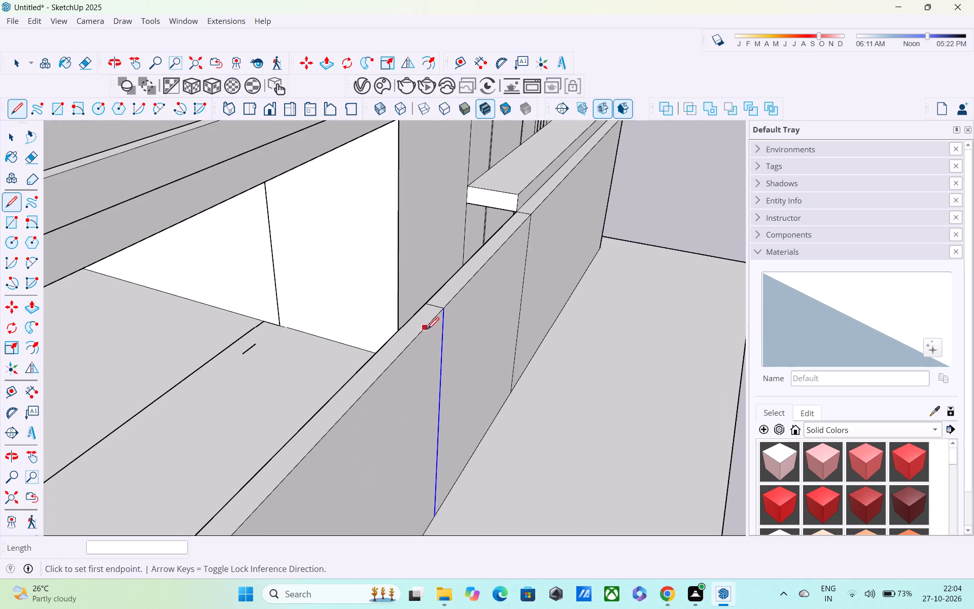
{"action": "key", "text": "space"}
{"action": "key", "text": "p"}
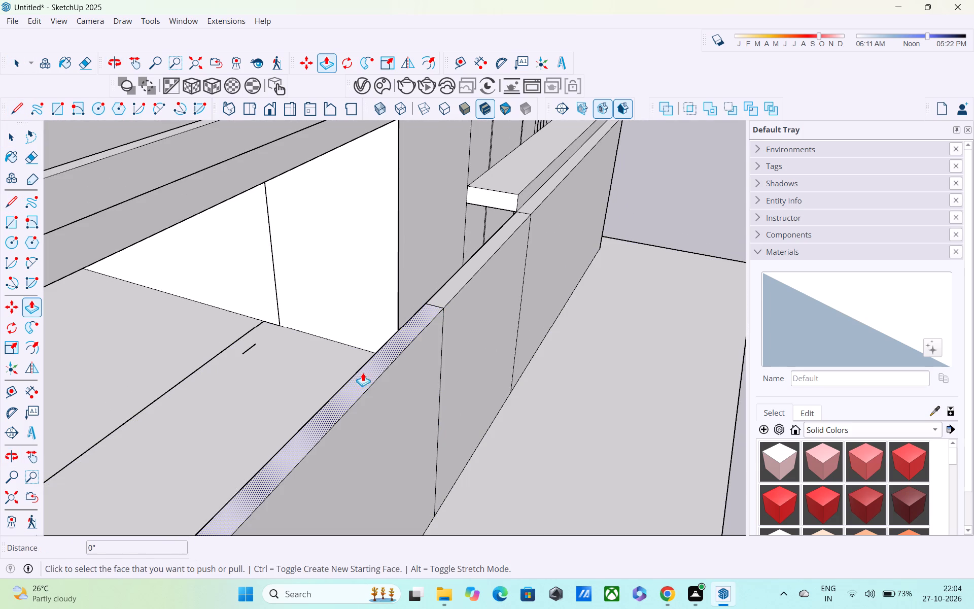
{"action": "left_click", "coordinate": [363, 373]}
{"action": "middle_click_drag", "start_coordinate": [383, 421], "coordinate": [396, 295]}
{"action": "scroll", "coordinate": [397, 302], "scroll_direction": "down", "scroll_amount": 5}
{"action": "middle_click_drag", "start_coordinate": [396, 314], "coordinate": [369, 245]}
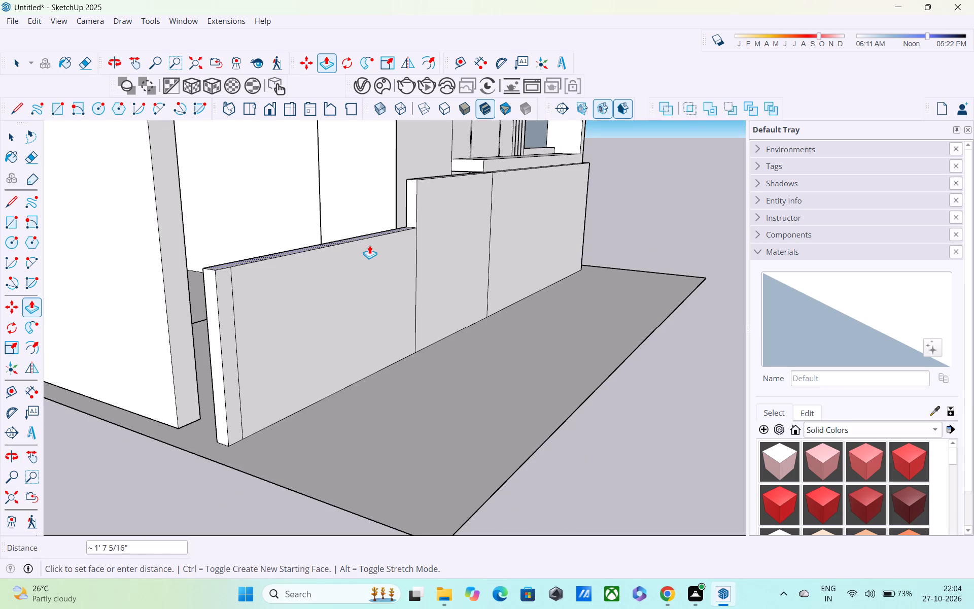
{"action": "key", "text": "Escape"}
Draw a 5" line across the front wall's top face at the vertical edge near its free end.
{"action": "middle_click_drag", "start_coordinate": [295, 256], "coordinate": [362, 416]}
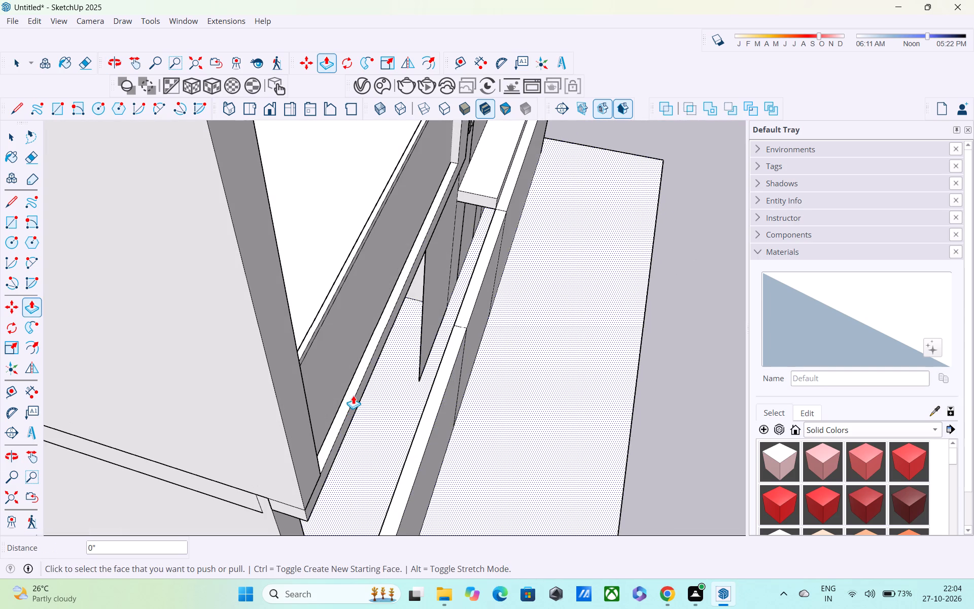
{"action": "middle_click_drag", "start_coordinate": [353, 394], "coordinate": [347, 268], "text": "shift"}
{"action": "key", "text": "l"}
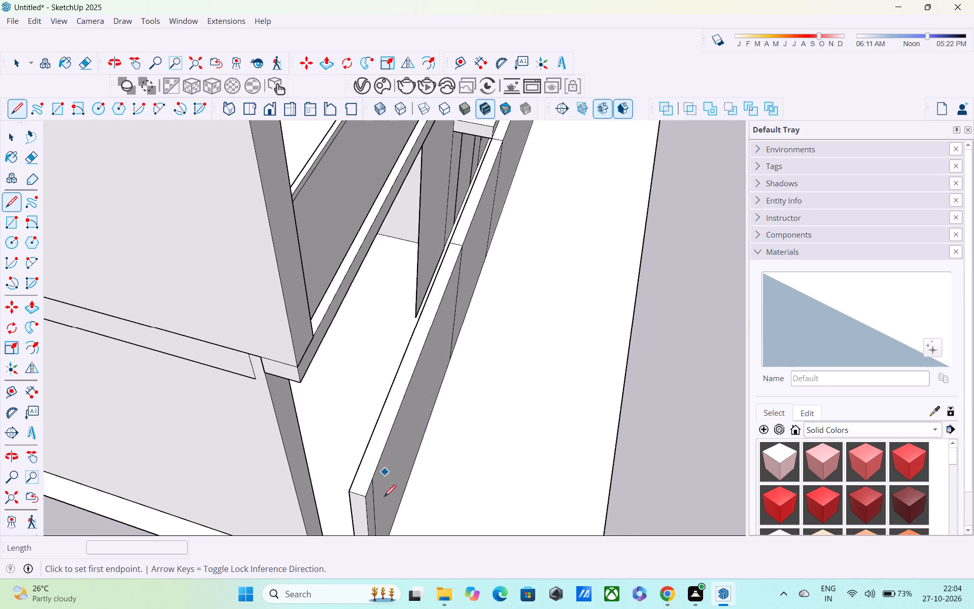
{"action": "left_click", "coordinate": [372, 483]}
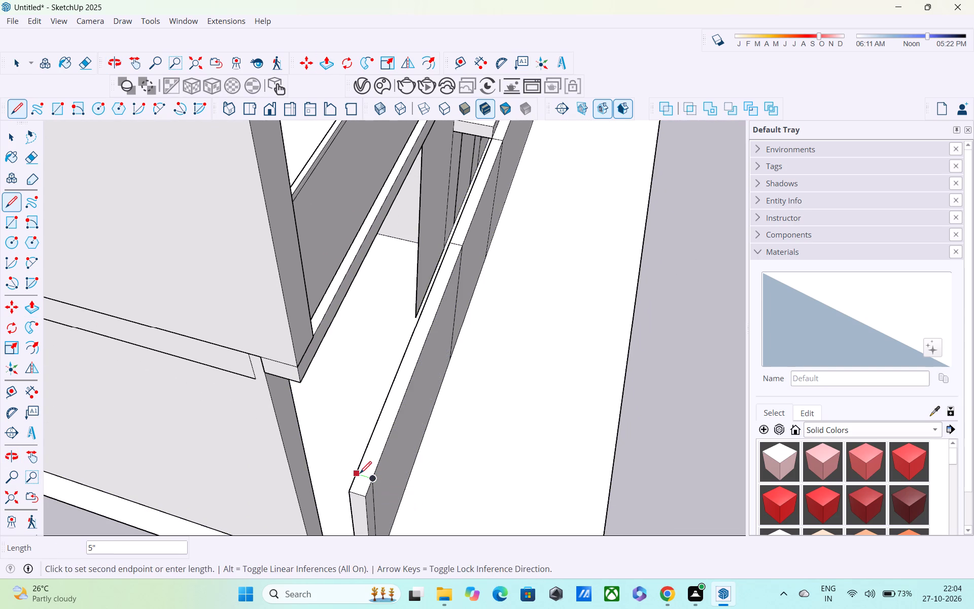
{"action": "left_click", "coordinate": [354, 470]}
Push the wall's top face between the two cross lines down to the floor, leaving a full-height post at the free end.
{"action": "key", "text": "p"}
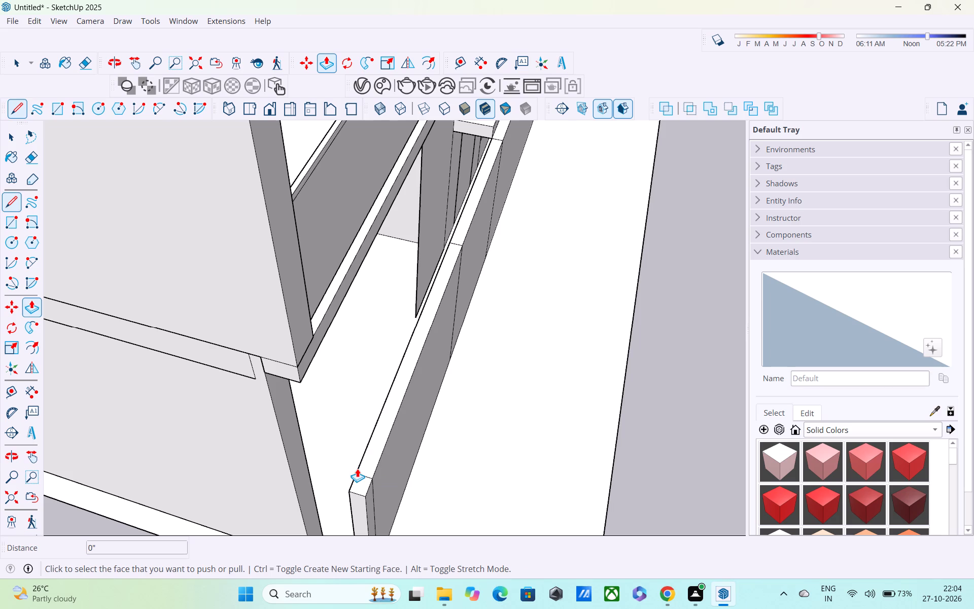
{"action": "left_click", "coordinate": [371, 448]}
{"action": "middle_click_drag", "start_coordinate": [398, 473], "coordinate": [385, 459]}
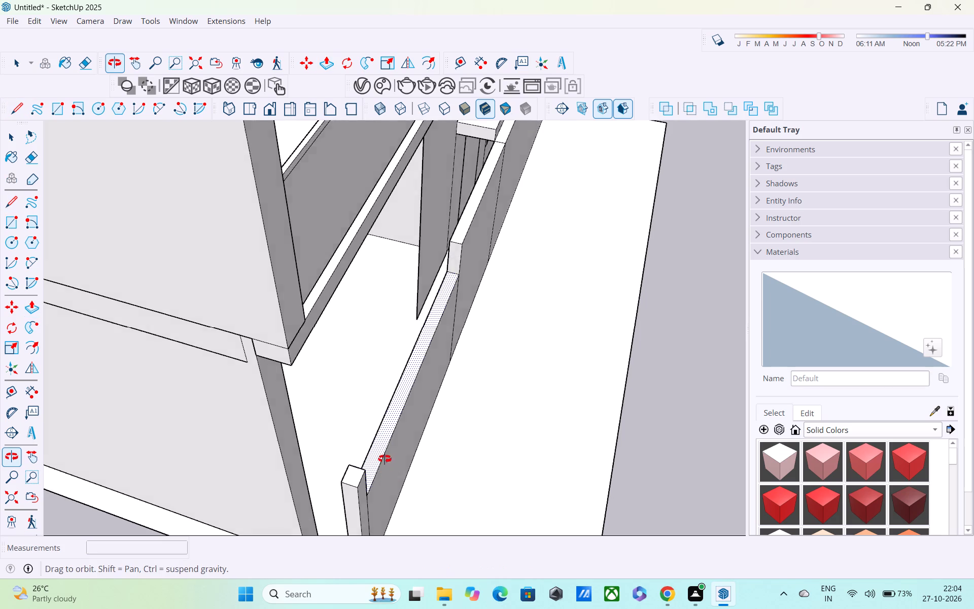
{"action": "middle_click_drag", "start_coordinate": [385, 459], "coordinate": [329, 257]}
{"action": "scroll", "coordinate": [329, 257], "scroll_direction": "up", "scroll_amount": 1}
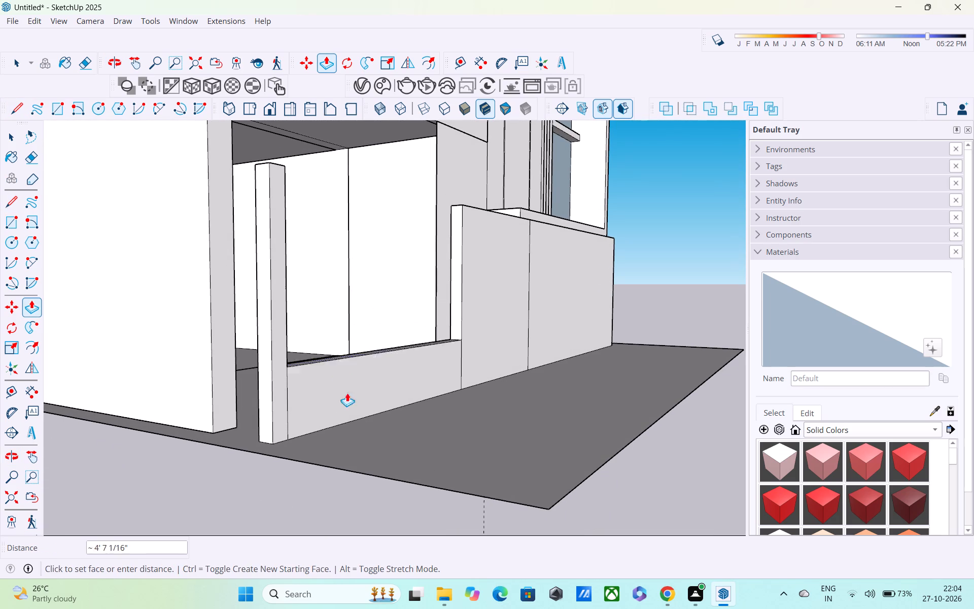
{"action": "left_click", "coordinate": [357, 424]}
{"action": "middle_click_drag", "start_coordinate": [365, 444], "coordinate": [384, 501]}
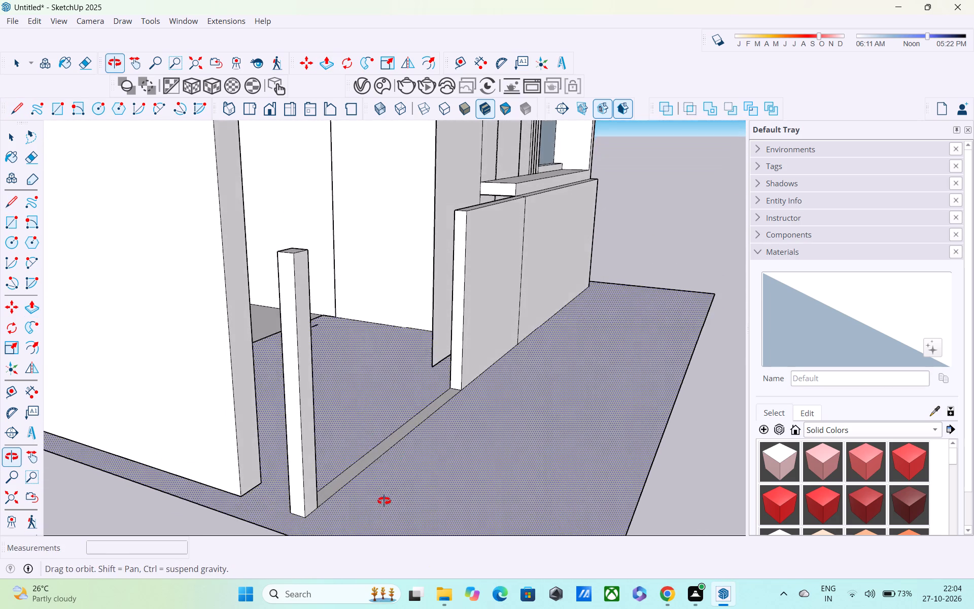
{"action": "middle_click_drag", "start_coordinate": [384, 501], "coordinate": [384, 500]}
Delete the two leftover floor edges spanning the opening between the end post and the front wall.
{"action": "key", "text": "space"}
{"action": "scroll", "coordinate": [369, 455], "scroll_direction": "up", "scroll_amount": 5}
{"action": "left_click", "coordinate": [369, 454]}
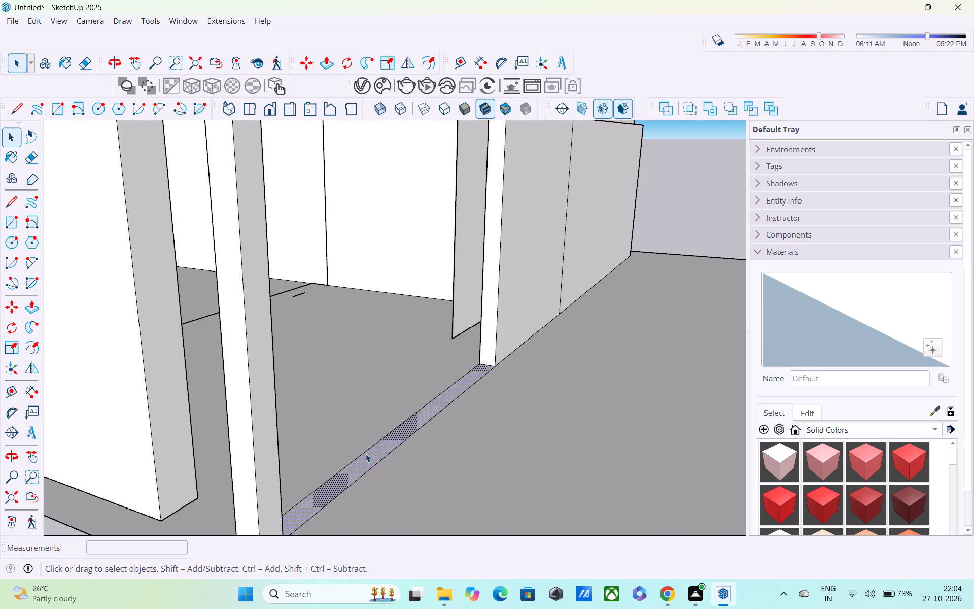
{"action": "left_click", "coordinate": [363, 452]}
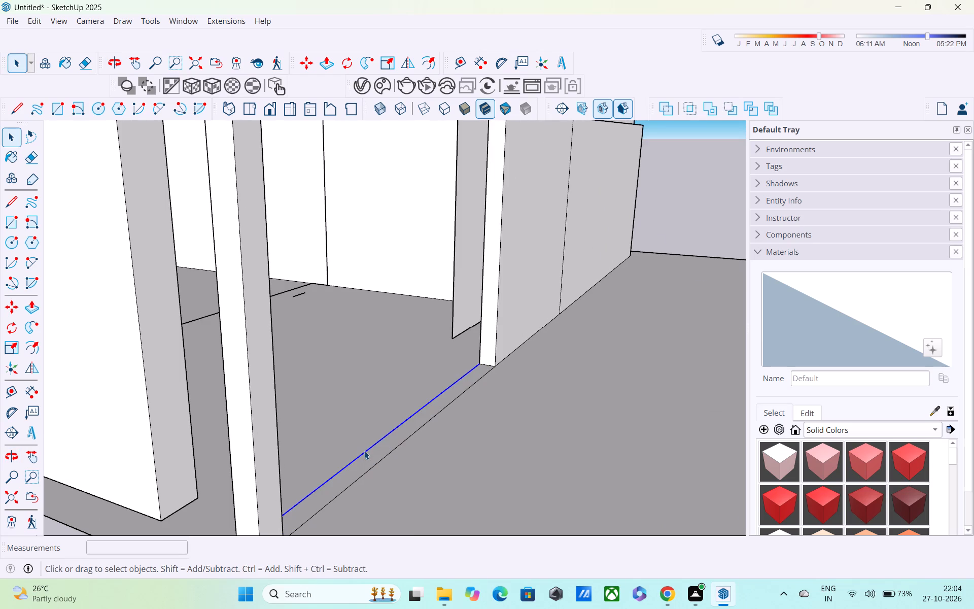
{"action": "key", "text": "Delete"}
{"action": "left_click", "coordinate": [371, 467]}
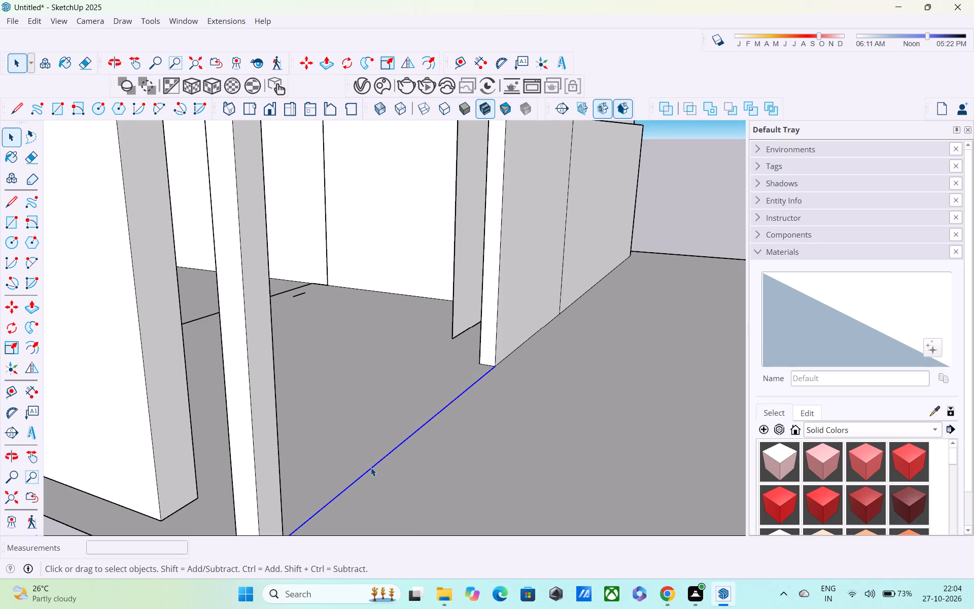
{"action": "key", "text": "Delete"}
Examine the new front wall opening and the end post from the side and the front.
{"action": "scroll", "coordinate": [373, 467], "scroll_direction": "down", "scroll_amount": 2}
{"action": "middle_click_drag", "start_coordinate": [371, 467], "coordinate": [307, 437]}
{"action": "scroll", "coordinate": [304, 425], "scroll_direction": "up", "scroll_amount": 1}
{"action": "scroll", "coordinate": [304, 425], "scroll_direction": "down", "scroll_amount": 3}
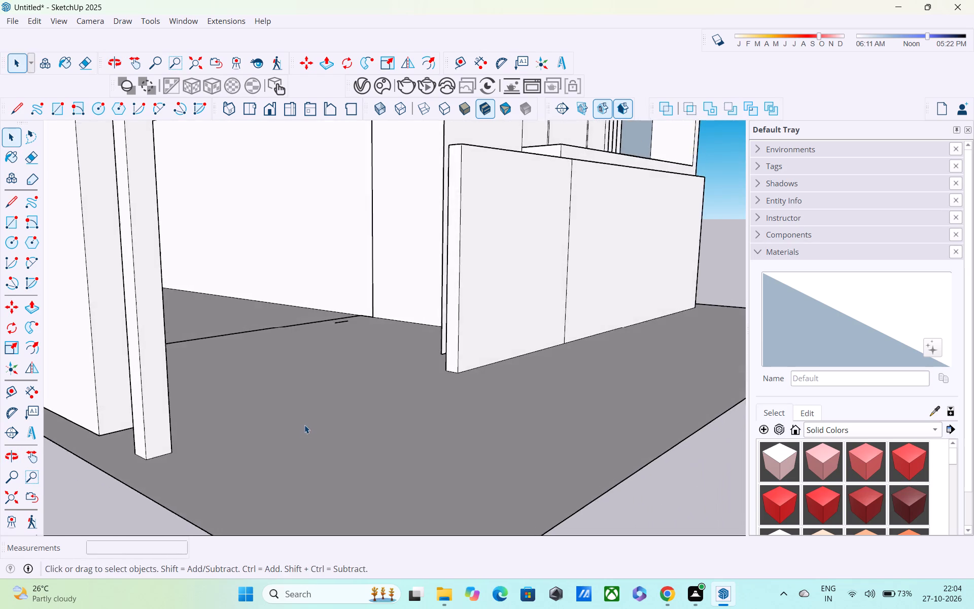
{"action": "scroll", "coordinate": [304, 425], "scroll_direction": "down", "scroll_amount": 3}
{"action": "middle_click_drag", "start_coordinate": [318, 420], "coordinate": [220, 381]}
{"action": "scroll", "coordinate": [221, 381], "scroll_direction": "down", "scroll_amount": 4}
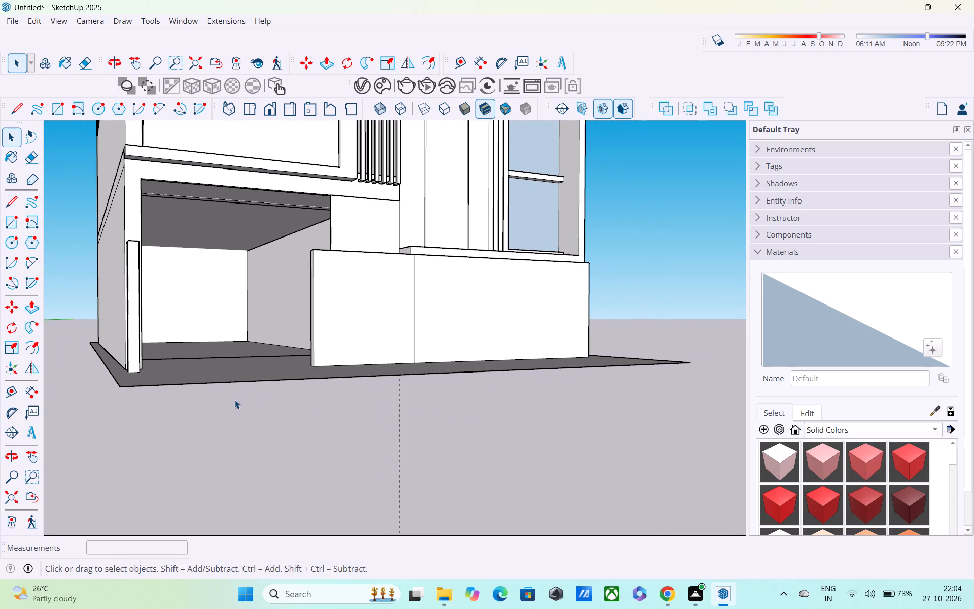
{"action": "scroll", "coordinate": [235, 403], "scroll_direction": "down", "scroll_amount": 1}
{"action": "middle_click_drag", "start_coordinate": [505, 281], "coordinate": [409, 324]}
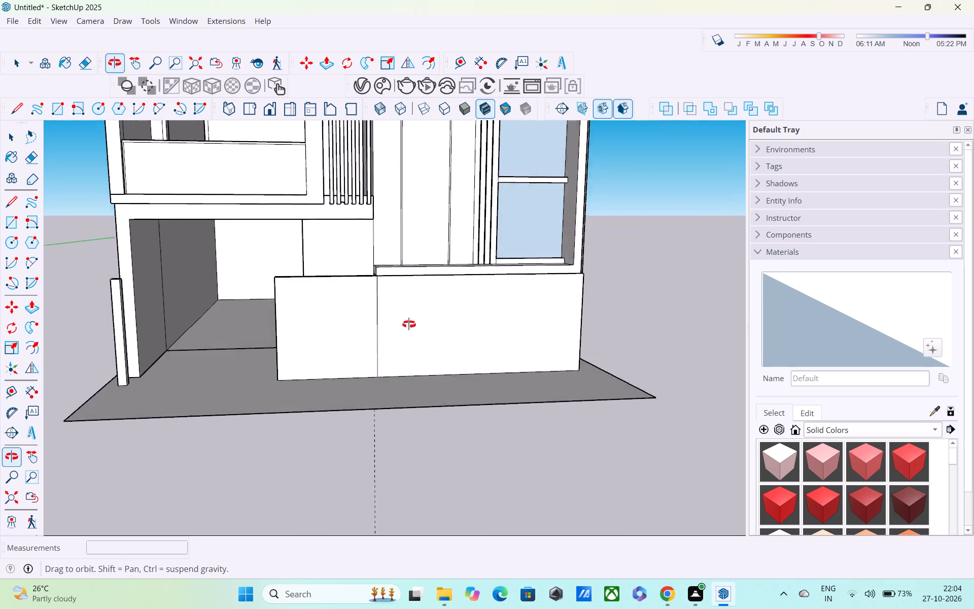
{"action": "middle_click_drag", "start_coordinate": [409, 324], "coordinate": [395, 325]}
Review the whole building from the front and from a raised corner angle.
{"action": "scroll", "coordinate": [351, 307], "scroll_direction": "down", "scroll_amount": 7}
{"action": "middle_click_drag", "start_coordinate": [357, 321], "coordinate": [374, 393], "text": "shift"}
{"action": "middle_click_drag", "start_coordinate": [316, 386], "coordinate": [304, 322]}
{"action": "scroll", "coordinate": [280, 346], "scroll_direction": "up", "scroll_amount": 1}
{"action": "scroll", "coordinate": [277, 339], "scroll_direction": "down", "scroll_amount": 3}
{"action": "middle_click_drag", "start_coordinate": [277, 339], "coordinate": [356, 537], "text": "shift"}
{"action": "scroll", "coordinate": [332, 488], "scroll_direction": "down", "scroll_amount": 3}
{"action": "scroll", "coordinate": [430, 477], "scroll_direction": "up", "scroll_amount": 1}
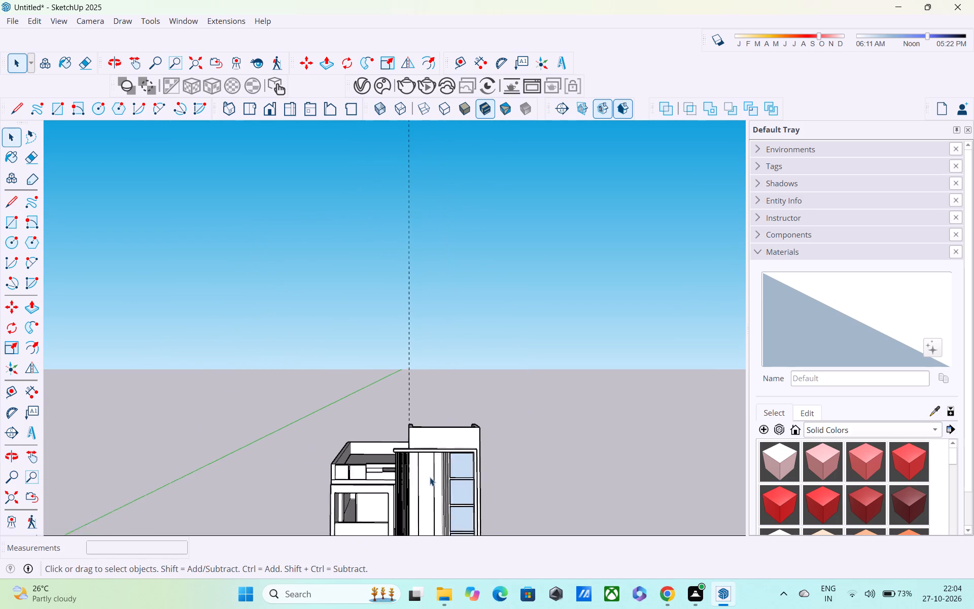
{"action": "scroll", "coordinate": [430, 477], "scroll_direction": "up", "scroll_amount": 2}
{"action": "scroll", "coordinate": [430, 467], "scroll_direction": "down", "scroll_amount": 1}
{"action": "middle_click_drag", "start_coordinate": [430, 465], "coordinate": [436, 337], "text": "shift"}
{"action": "middle_click_drag", "start_coordinate": [430, 481], "coordinate": [459, 544]}
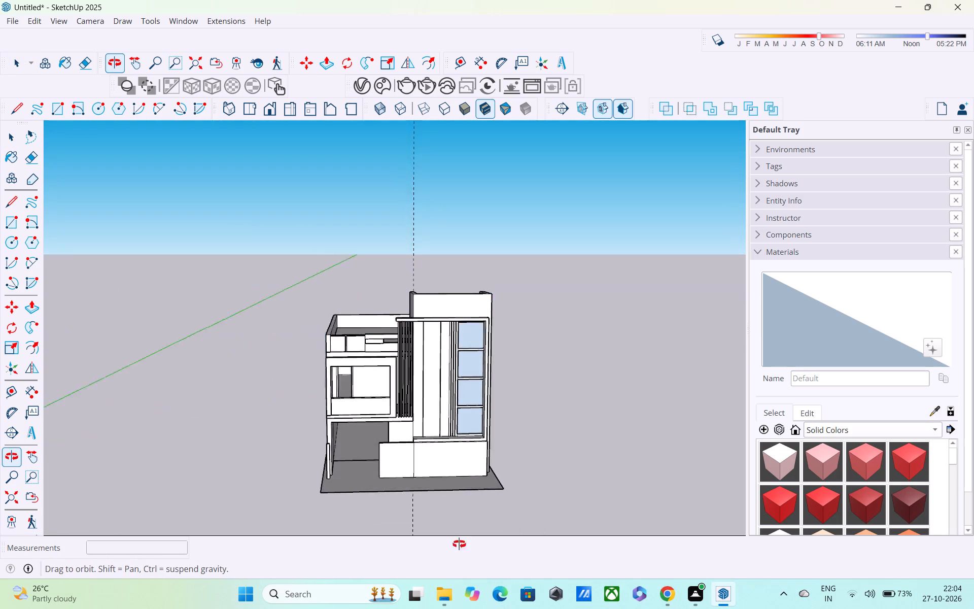
{"action": "middle_click_drag", "start_coordinate": [459, 544], "coordinate": [600, 544]}
{"action": "scroll", "coordinate": [599, 513], "scroll_direction": "down", "scroll_amount": 4}
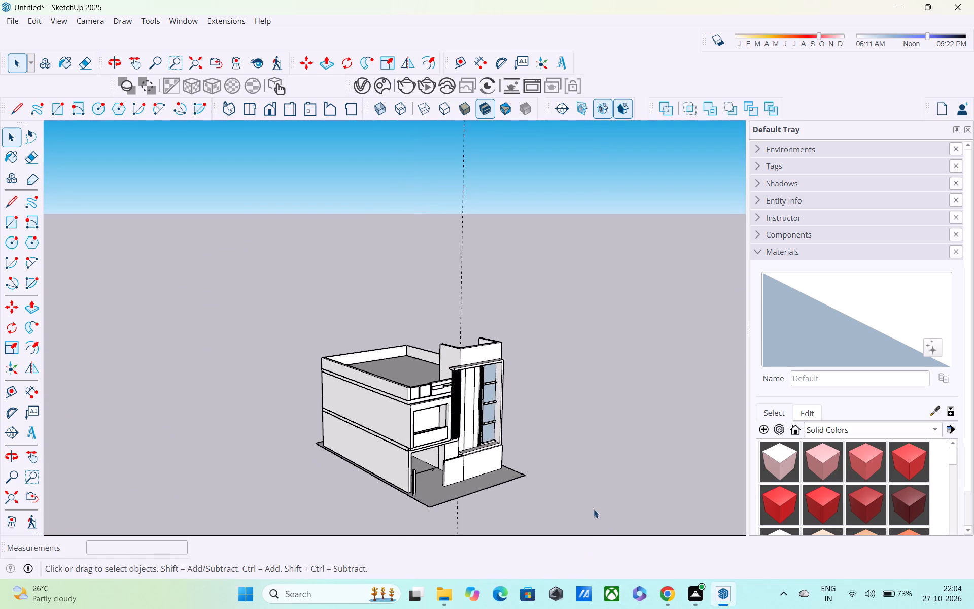
{"action": "middle_click_drag", "start_coordinate": [588, 534], "coordinate": [592, 608], "text": "shift"}
{"action": "scroll", "coordinate": [550, 569], "scroll_direction": "down", "scroll_amount": 2}
{"action": "middle_click_drag", "start_coordinate": [538, 562], "coordinate": [534, 485]}
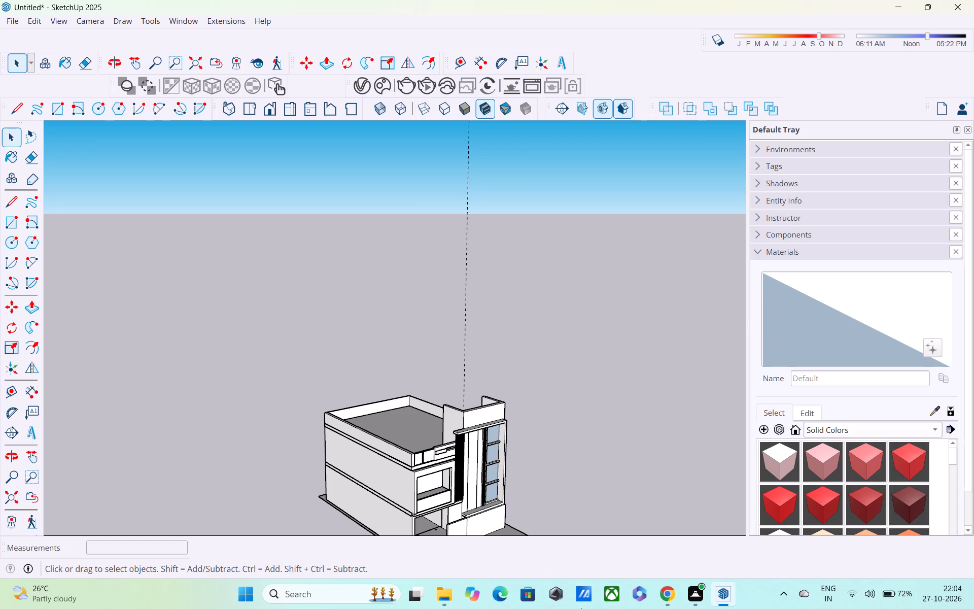